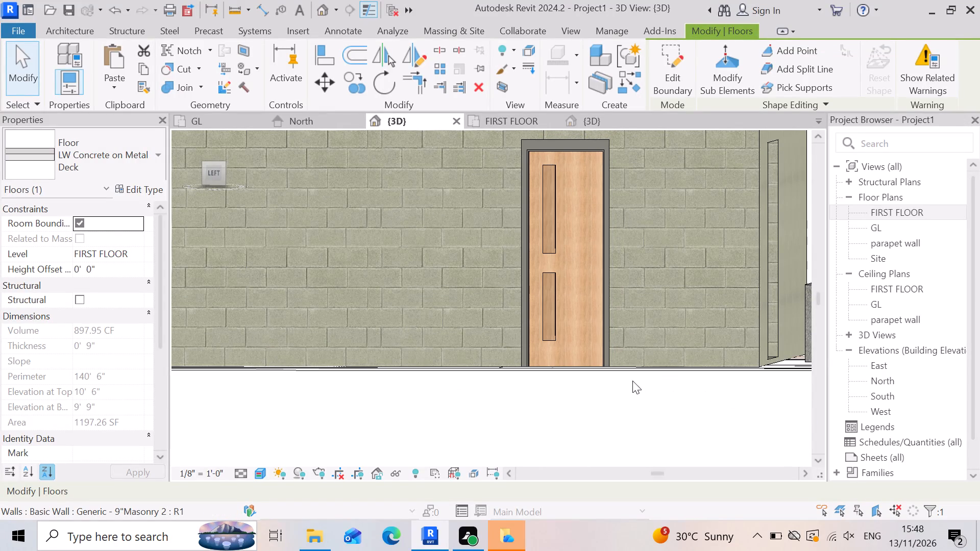
Undo the completion of the new first-floor slab and discard its boundary sketch.
key("ctrl+z")
scroll(633, 364, "down", 8)
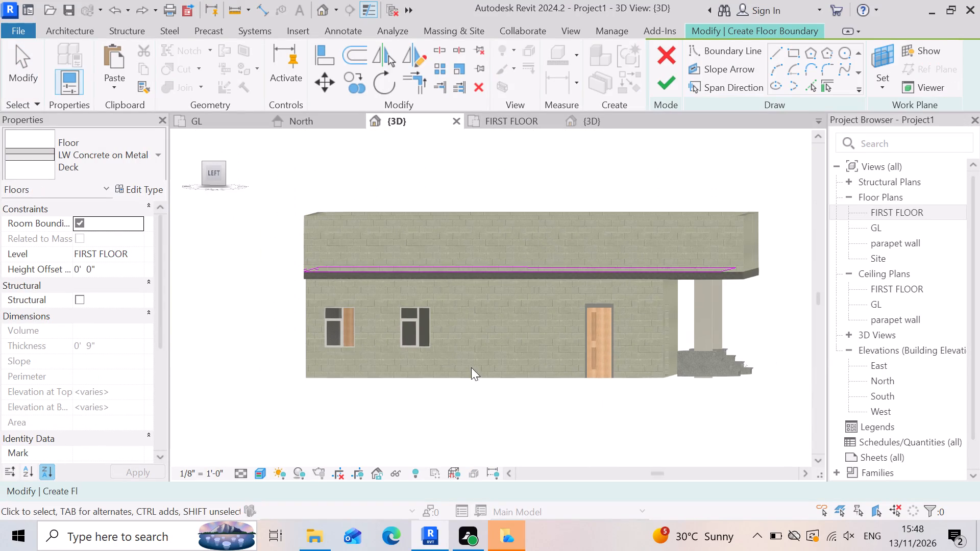
scroll(678, 251, "up", 5)
key("z")
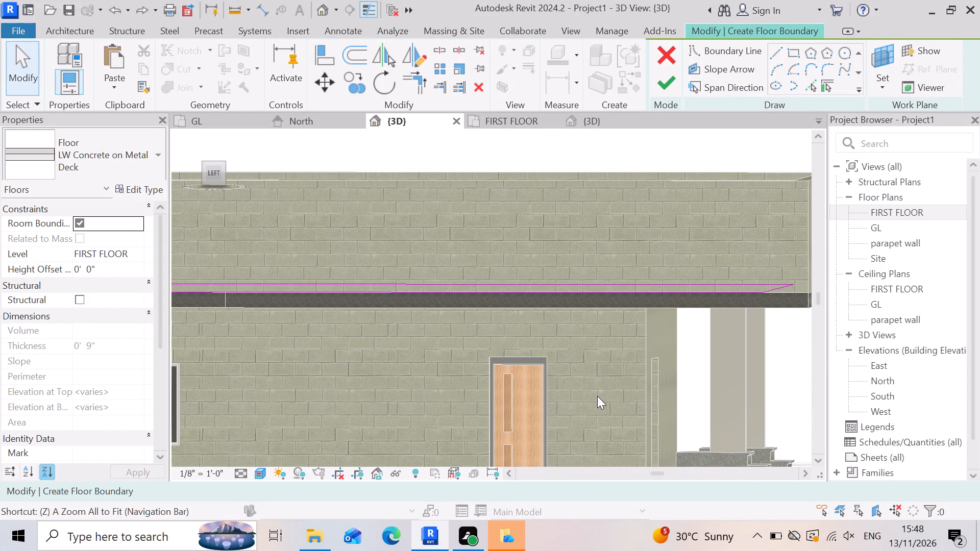
left_click(556, 285)
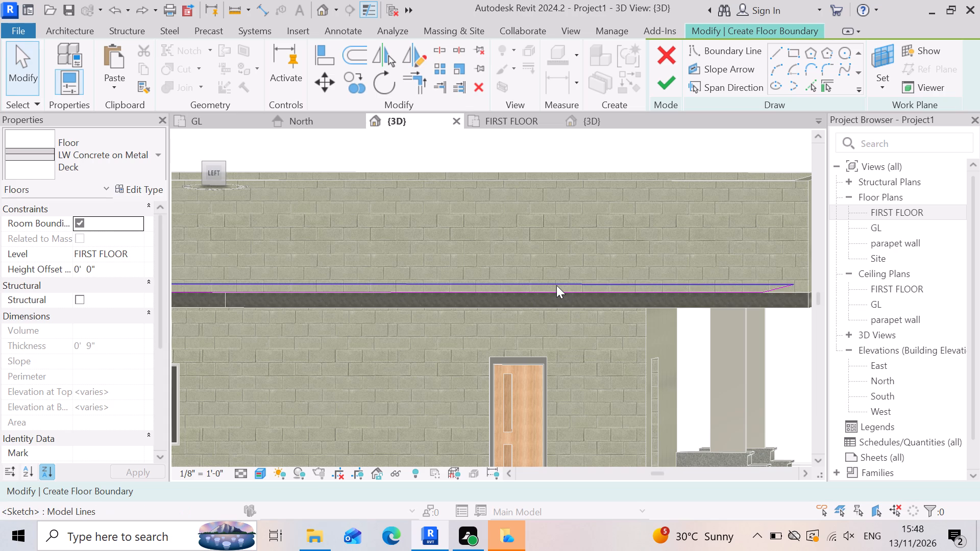
scroll(563, 292, "down", 3)
key("Escape")
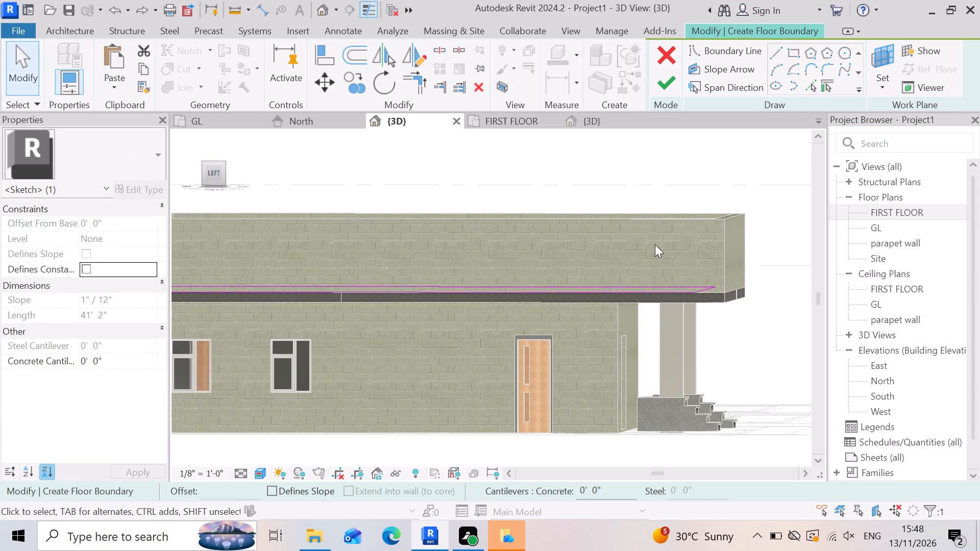
left_click(660, 54)
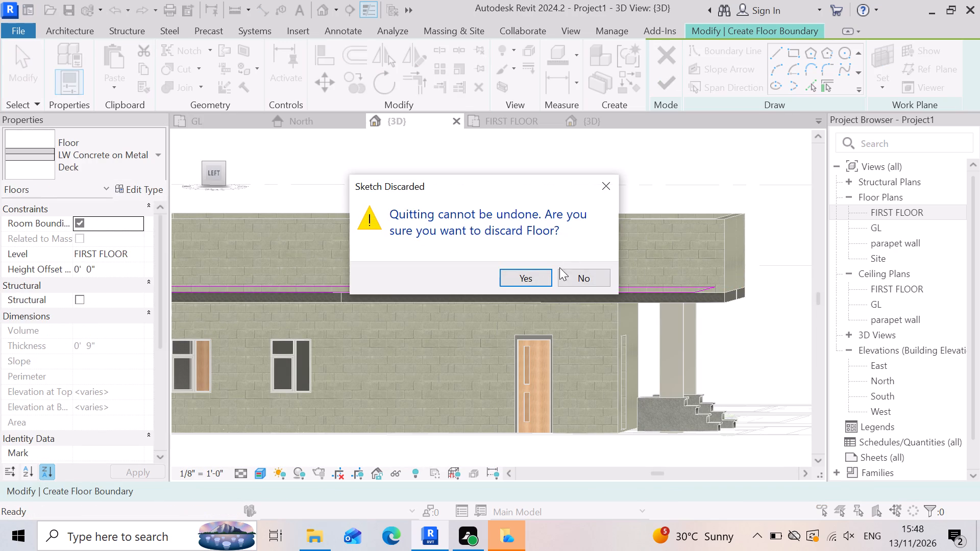
left_click(534, 280)
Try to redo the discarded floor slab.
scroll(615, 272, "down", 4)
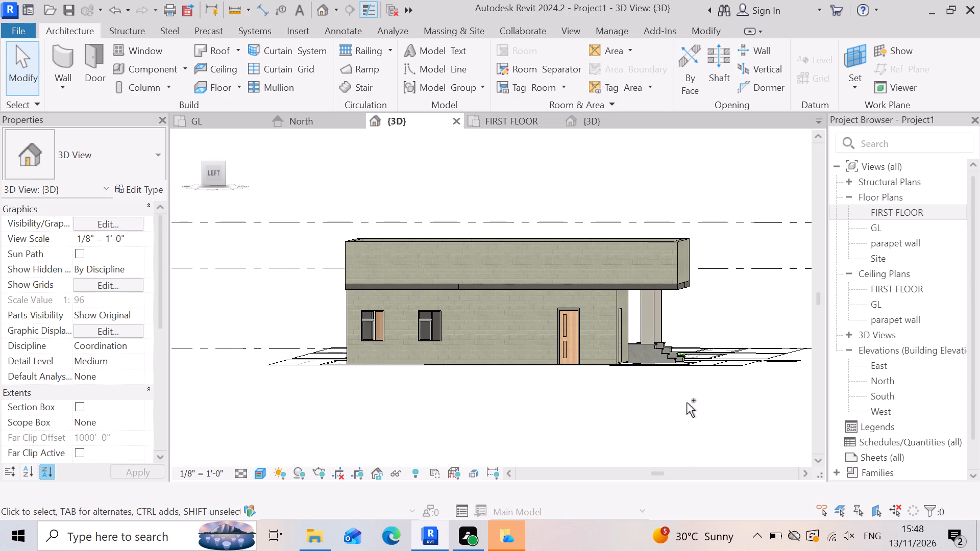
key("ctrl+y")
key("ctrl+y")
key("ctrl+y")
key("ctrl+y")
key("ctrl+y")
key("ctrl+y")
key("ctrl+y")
Examine the building along the side wall and from below, including the open ground level, dining area and slab undersides.
scroll(513, 353, "up", 3)
scroll(439, 365, "up", 5)
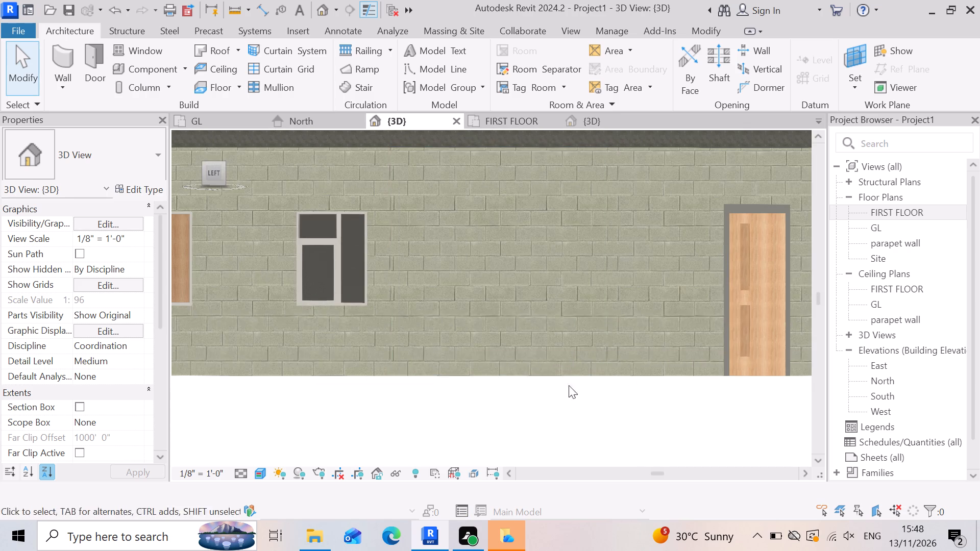
scroll(572, 374, "down", 6)
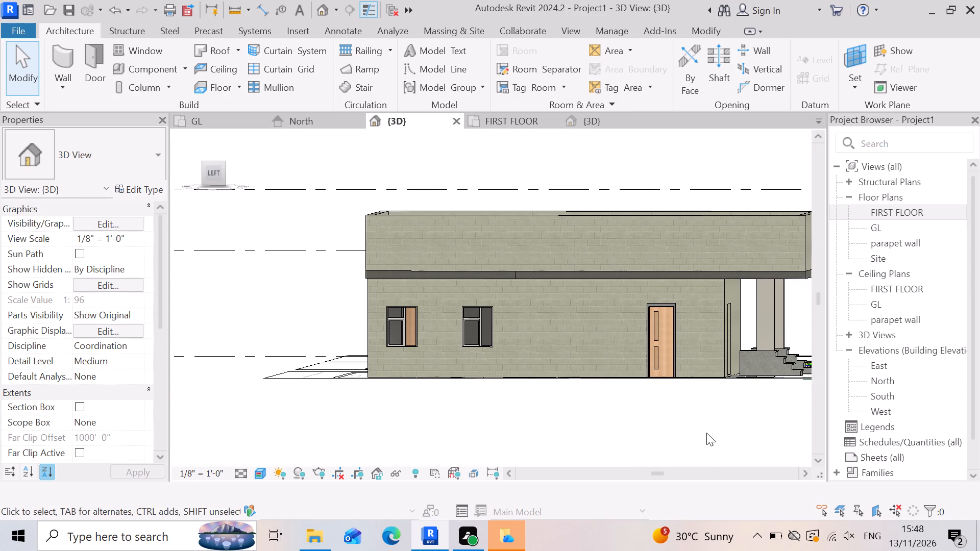
right_click_drag(708, 427, 535, 423, "shift")
middle_click_drag(708, 427, 535, 423, "shift")
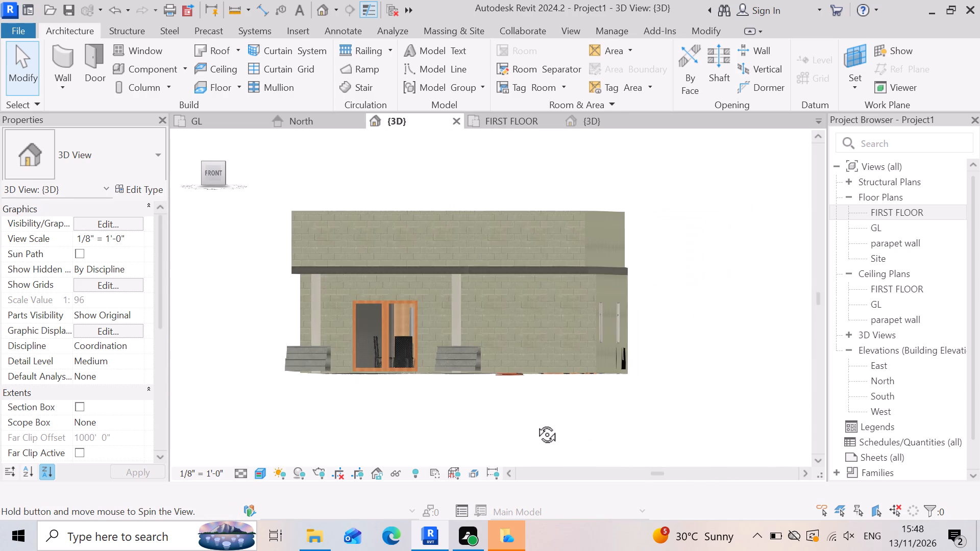
right_click_drag(535, 423, 548, 318, "shift")
middle_click_drag(535, 423, 548, 318, "shift")
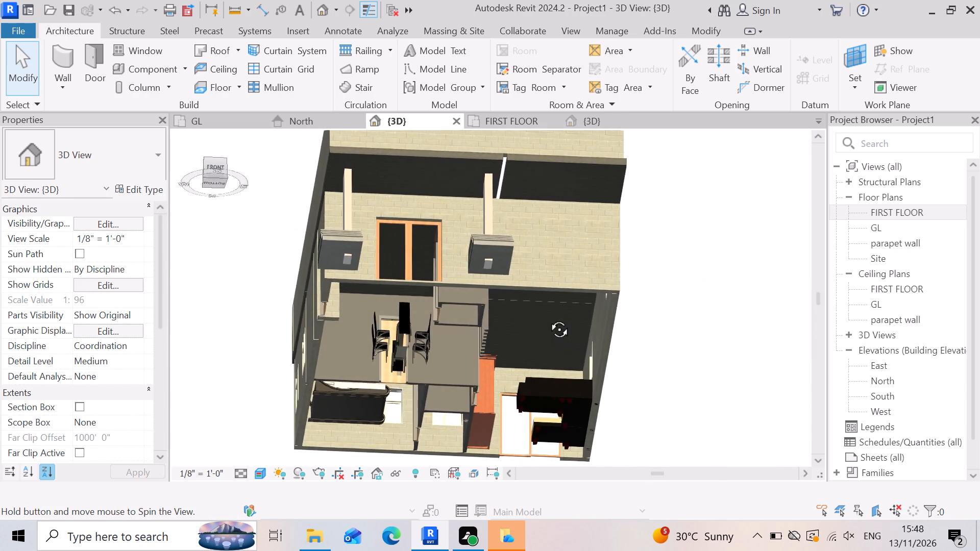
middle_click_drag(548, 318, 514, 281, "shift")
right_click_drag(548, 318, 514, 281, "shift")
scroll(536, 309, "up", 1)
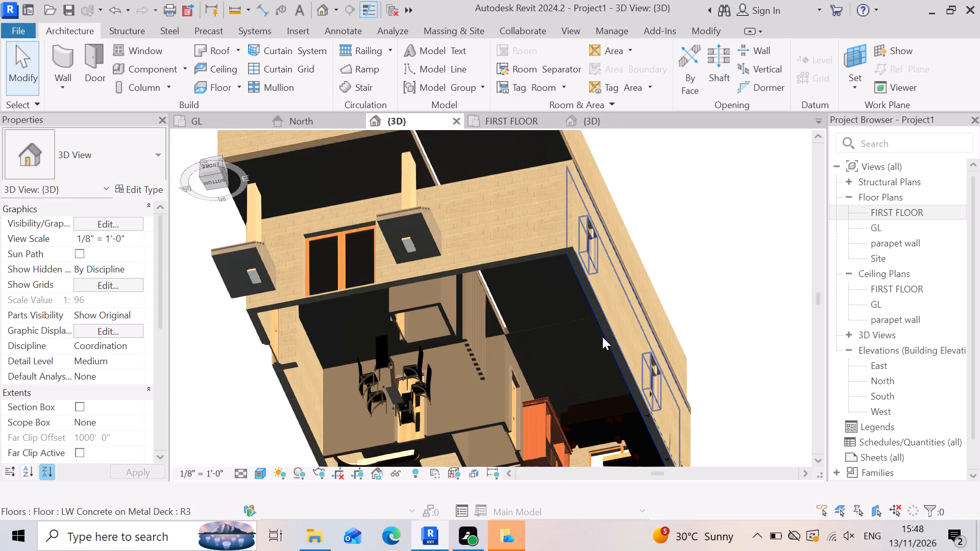
scroll(648, 368, "up", 2)
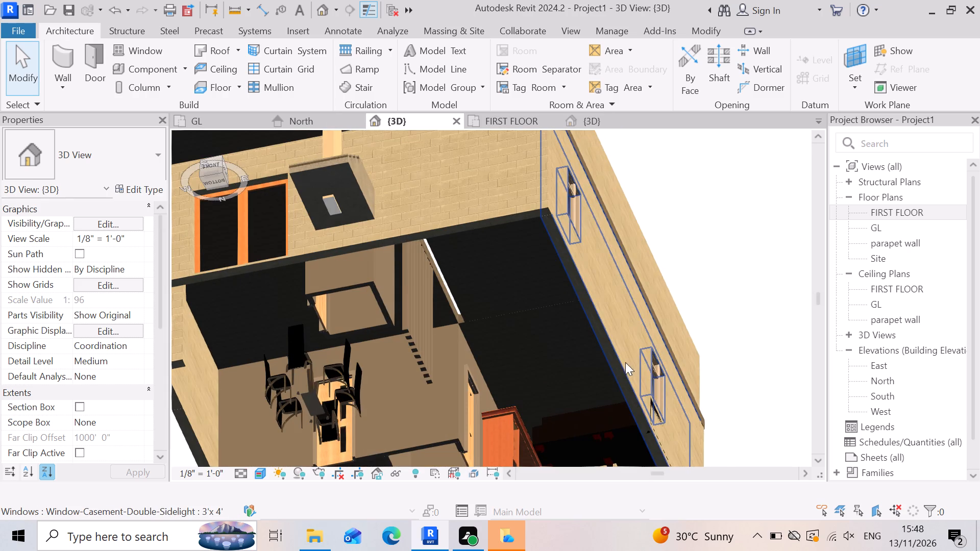
scroll(581, 340, "up", 2)
scroll(615, 300, "down", 2)
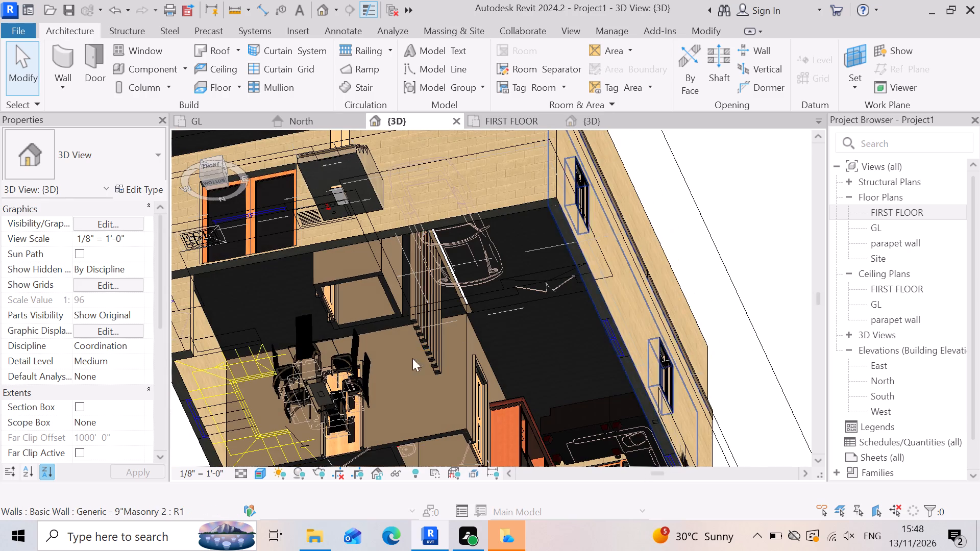
scroll(334, 411, "up", 2)
scroll(292, 395, "up", 4)
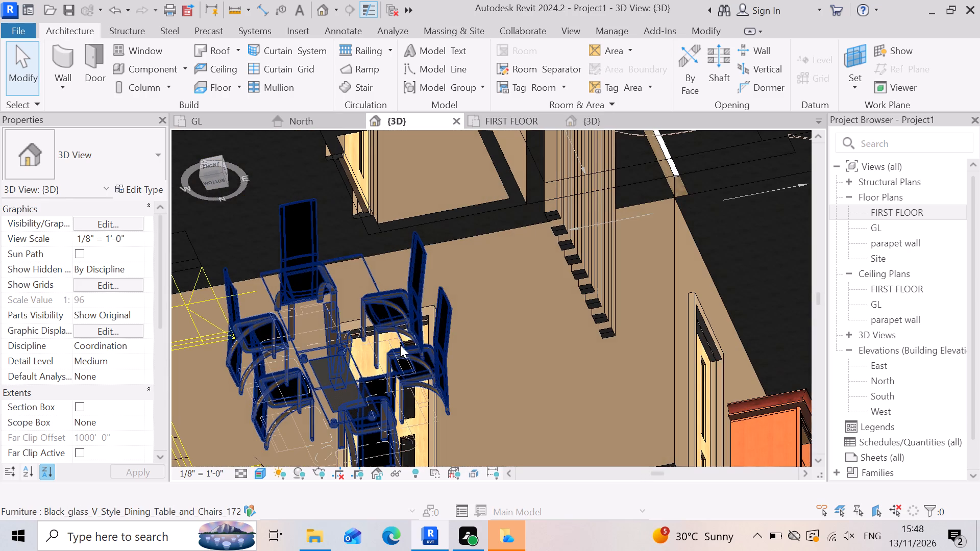
scroll(572, 312, "down", 13)
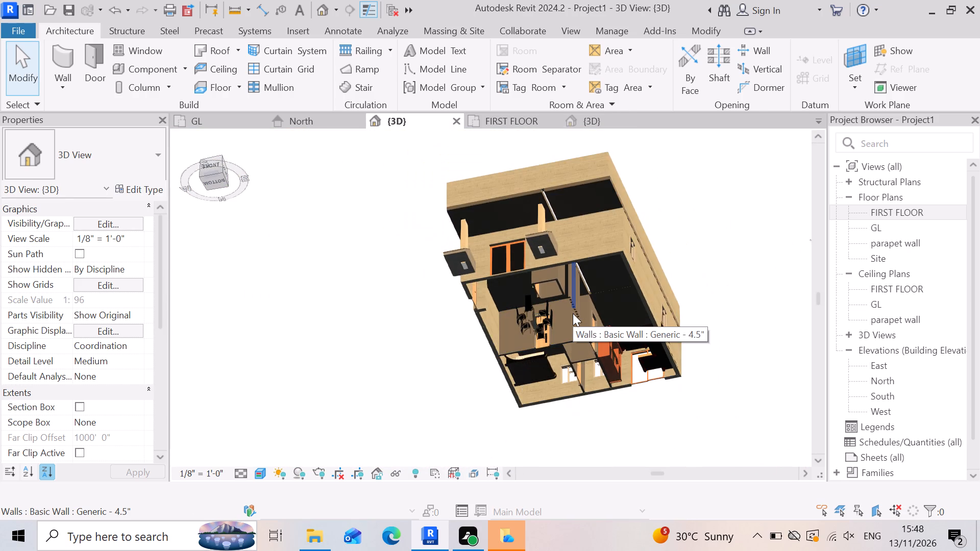
scroll(573, 313, "up", 4)
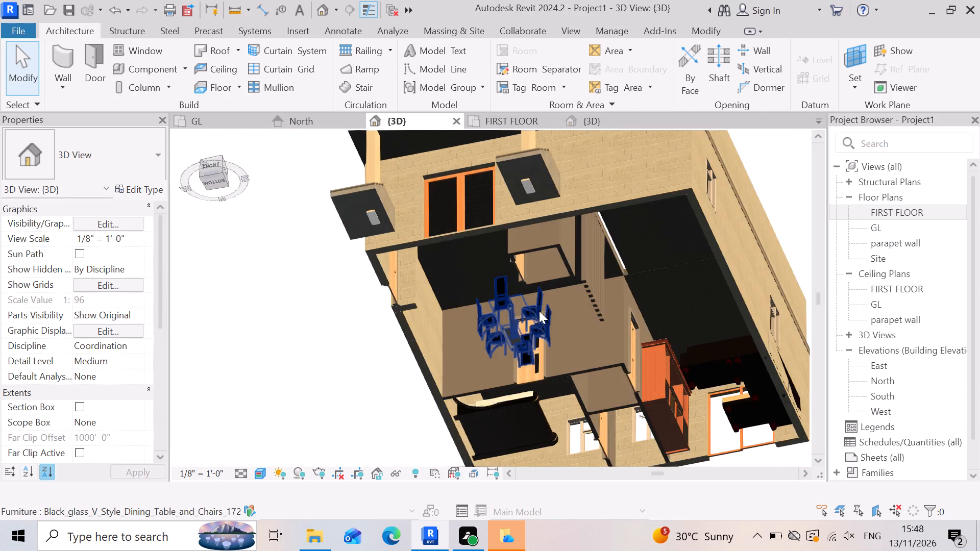
scroll(539, 311, "up", 3)
scroll(493, 311, "up", 8)
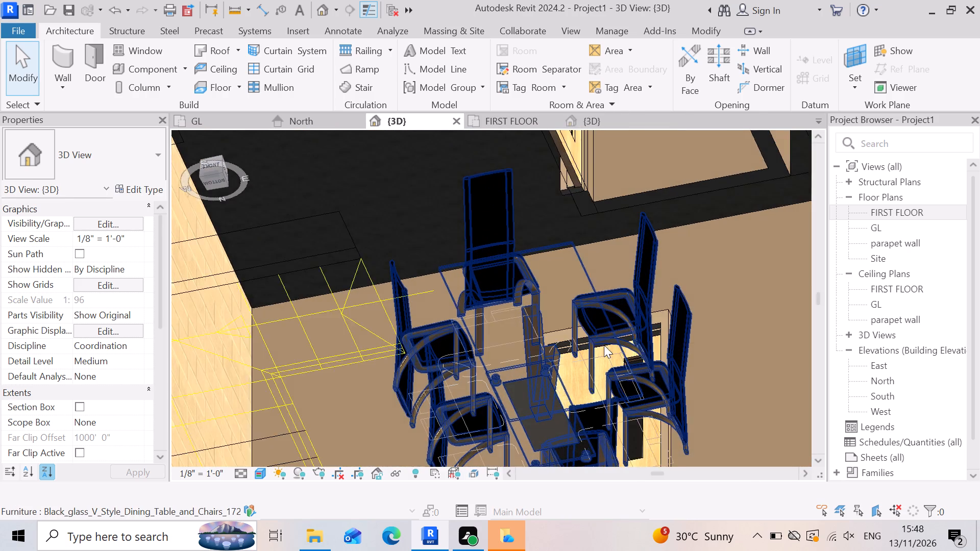
scroll(604, 345, "up", 4)
scroll(548, 298, "up", 4)
scroll(430, 305, "up", 5)
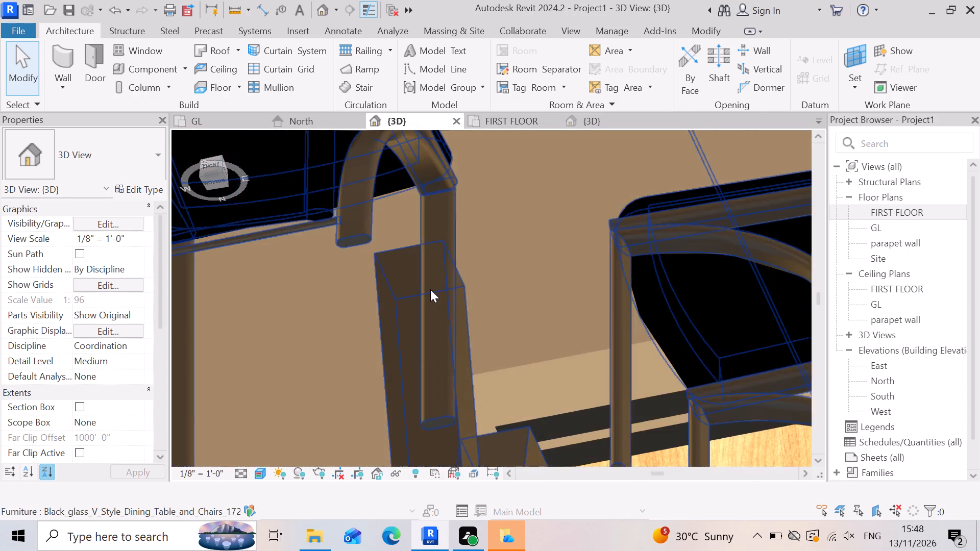
scroll(430, 289, "up", 4)
scroll(500, 283, "down", 18)
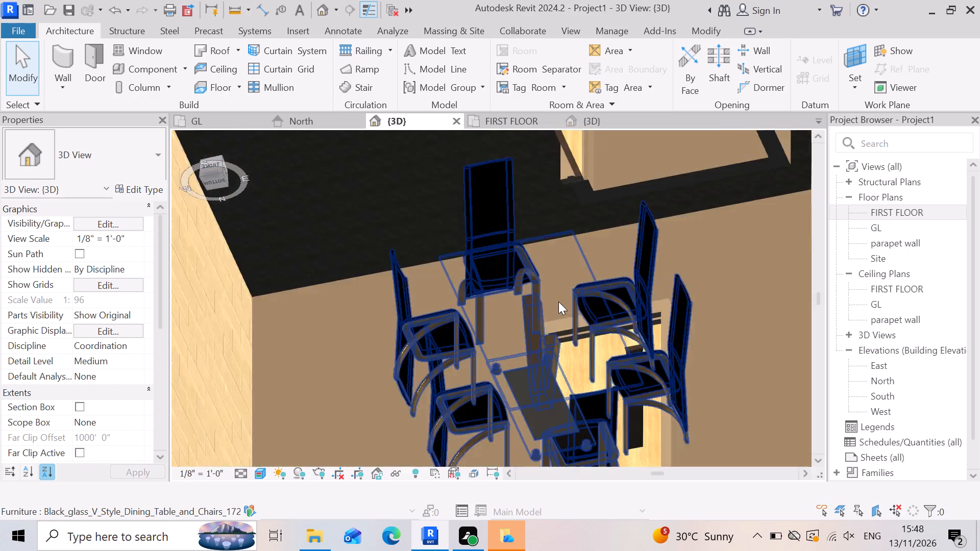
scroll(558, 302, "down", 10)
scroll(503, 337, "down", 4)
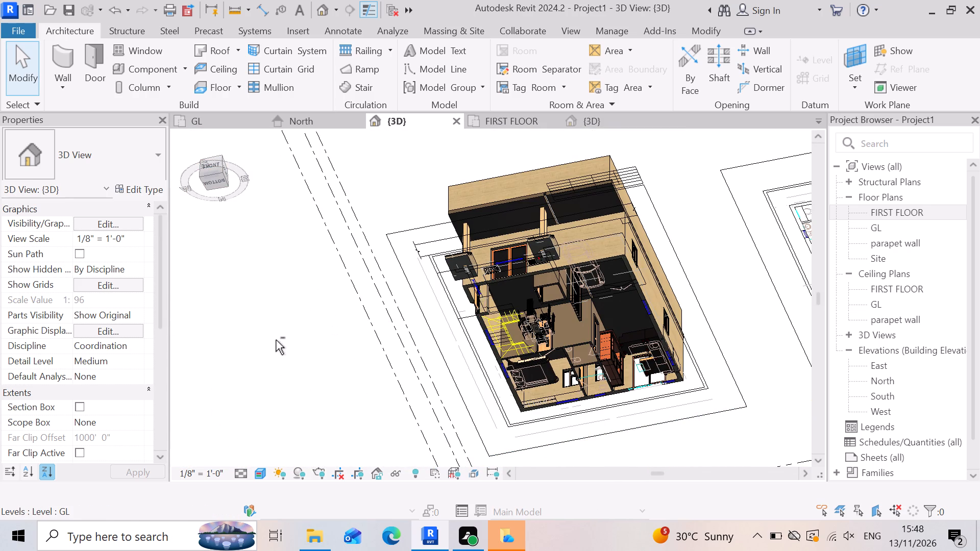
Examine the building's front in the 3D view, closing in on the first-floor slab edges above the column beside the double door.
right_click_drag(278, 339, 311, 522, "shift")
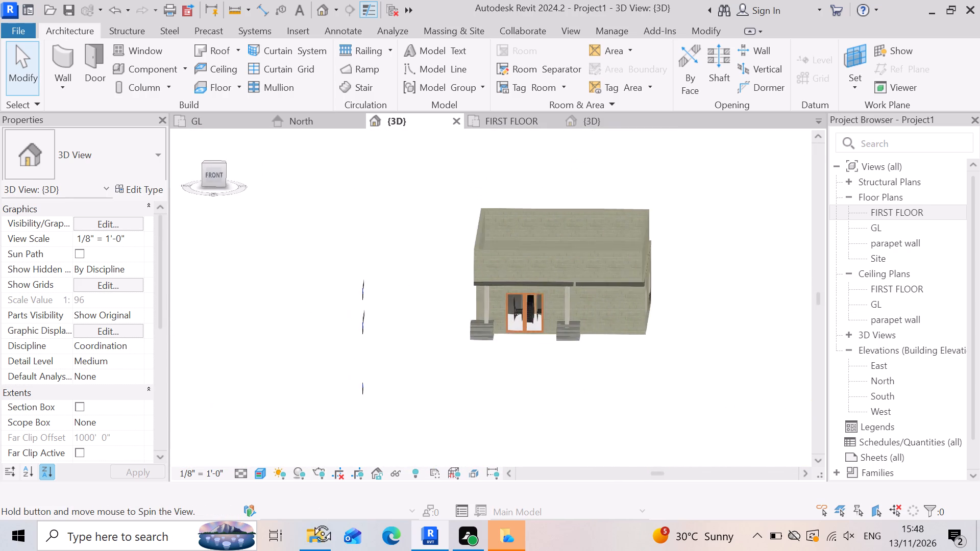
right_click_drag(311, 522, 312, 520, "shift")
scroll(619, 336, "up", 2)
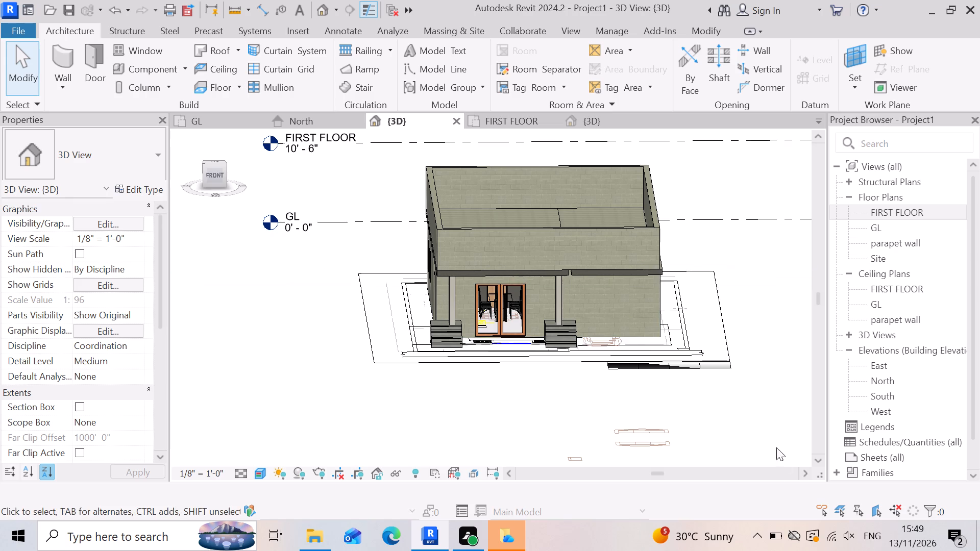
scroll(576, 304, "up", 5)
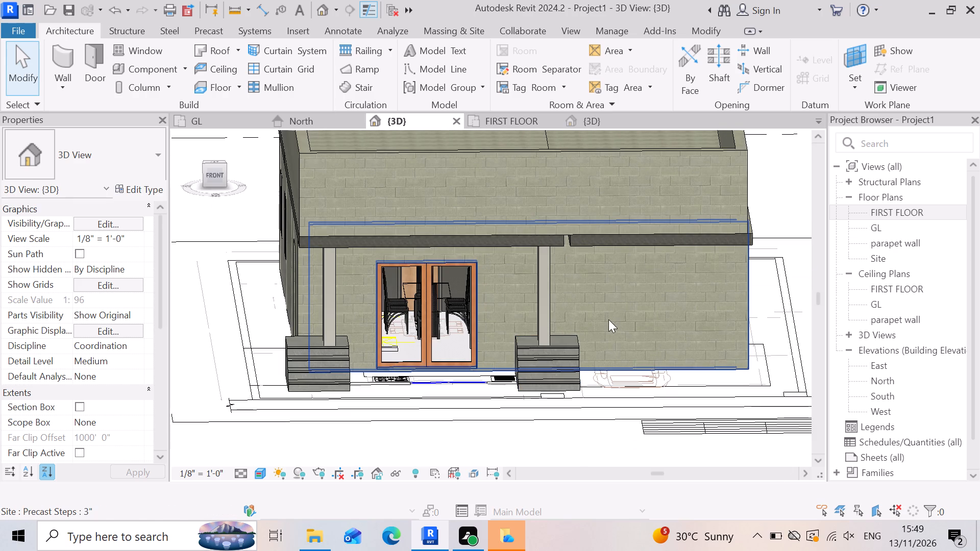
scroll(608, 319, "down", 3)
scroll(557, 349, "down", 3)
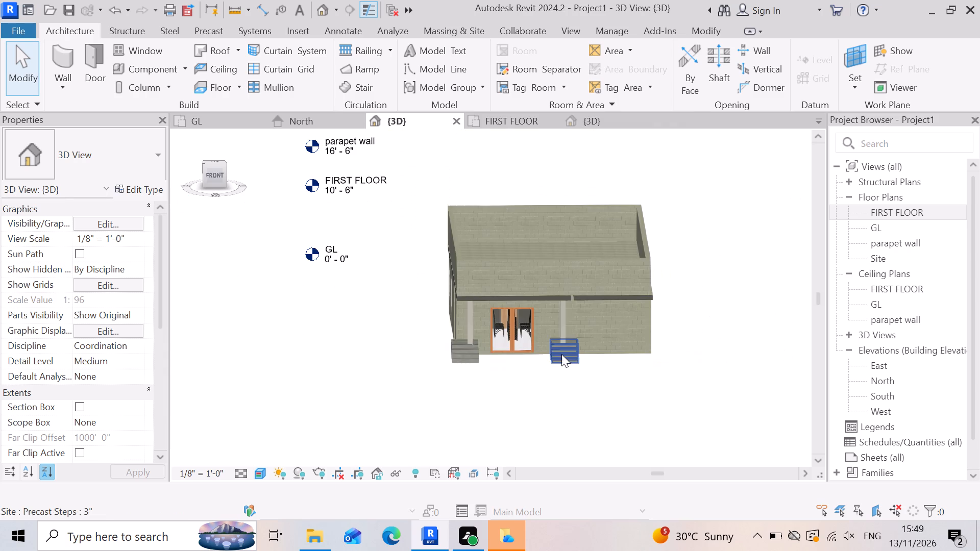
scroll(468, 247, "up", 2)
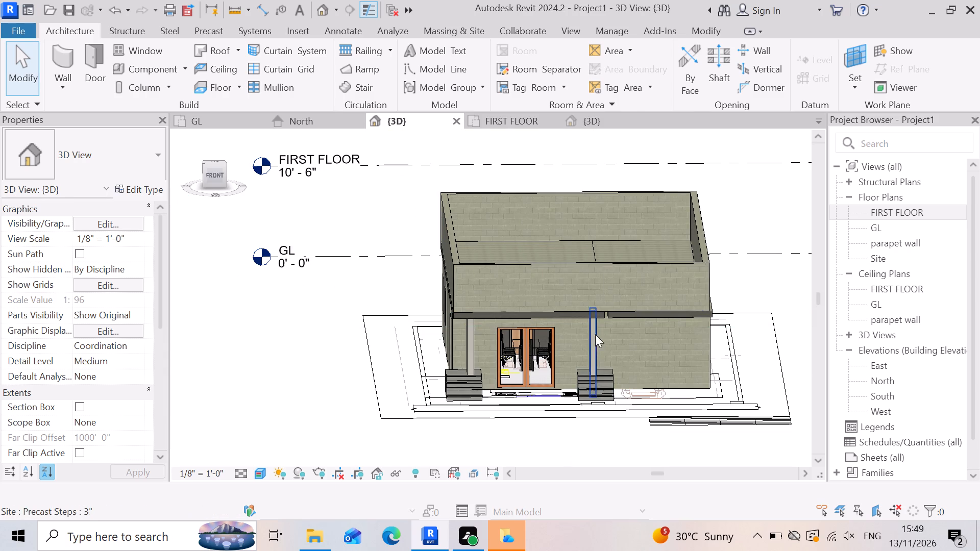
scroll(620, 309, "up", 16)
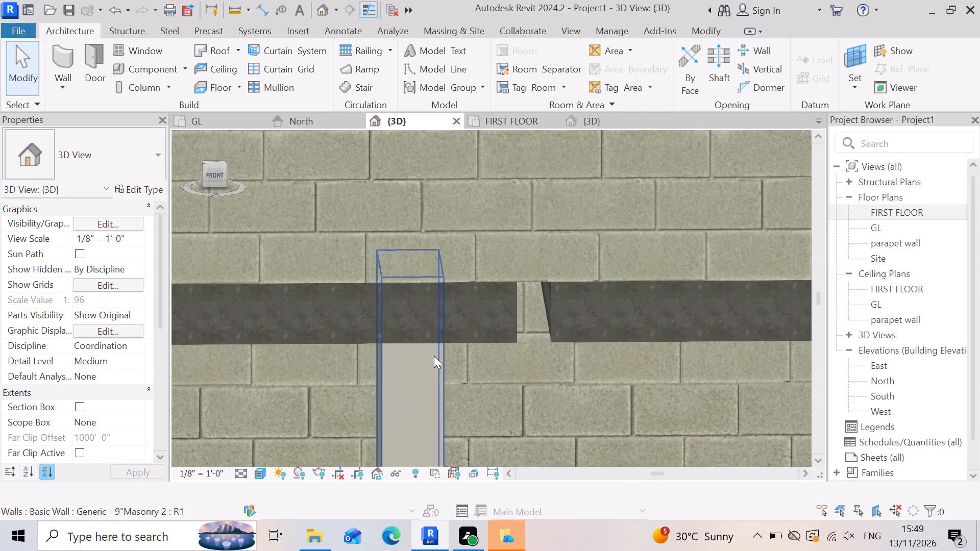
Inspect the two front first-floor slabs where they meet near the column, selecting each and viewing the junction from below and above.
left_click(561, 320)
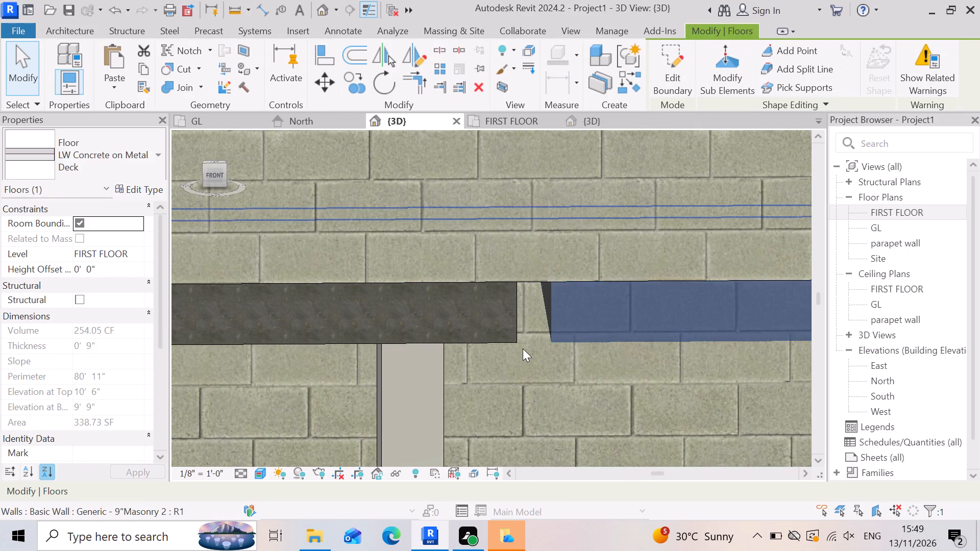
scroll(511, 352, "up", 3)
left_click(502, 329)
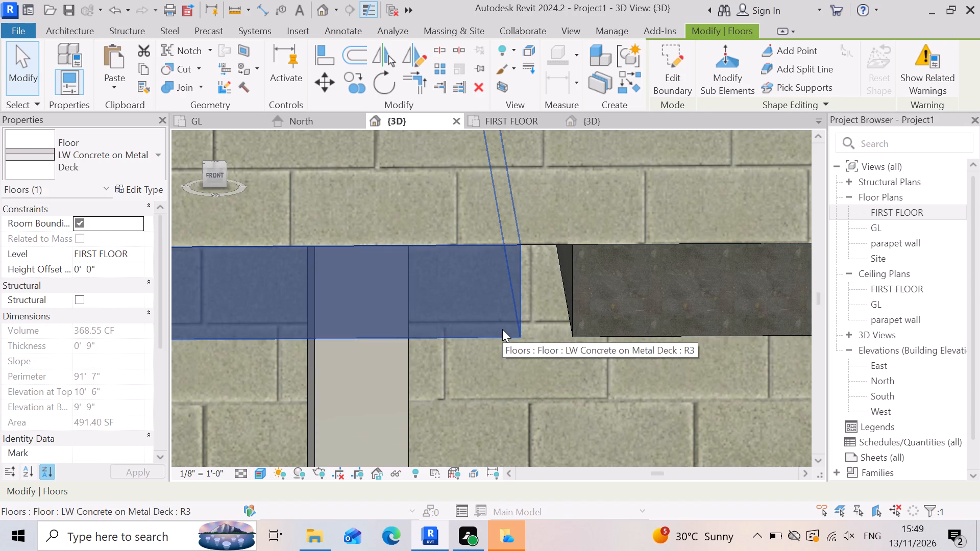
scroll(502, 329, "down", 10)
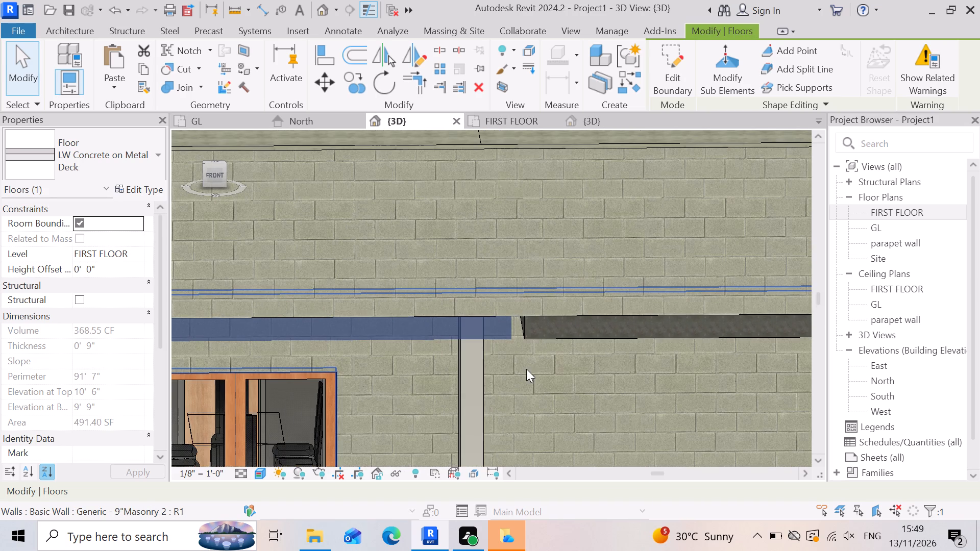
scroll(509, 382, "down", 1)
right_click_drag(509, 382, 510, 318)
middle_click_drag(512, 383, 510, 318, "shift")
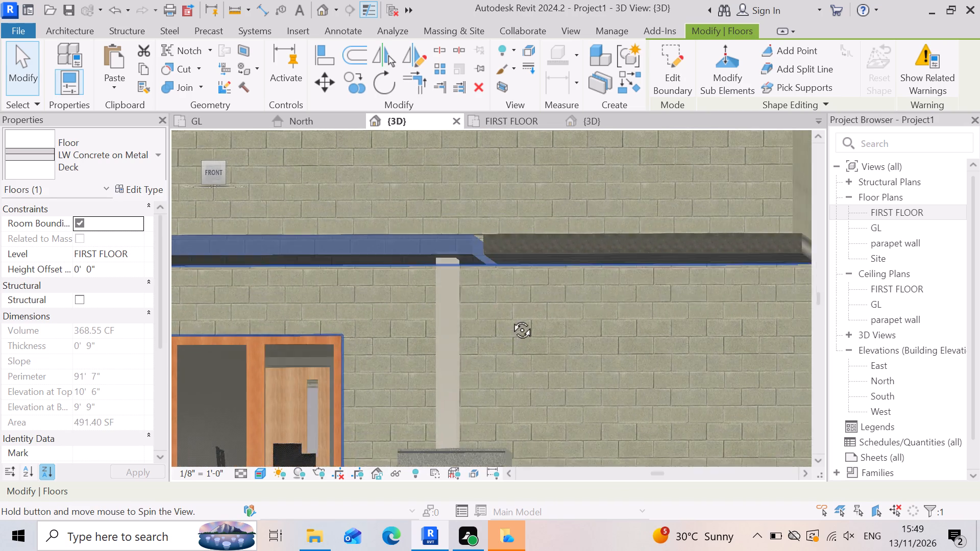
middle_click_drag(510, 318, 526, 310, "shift")
right_click_drag(510, 318, 526, 310)
scroll(614, 273, "up", 3)
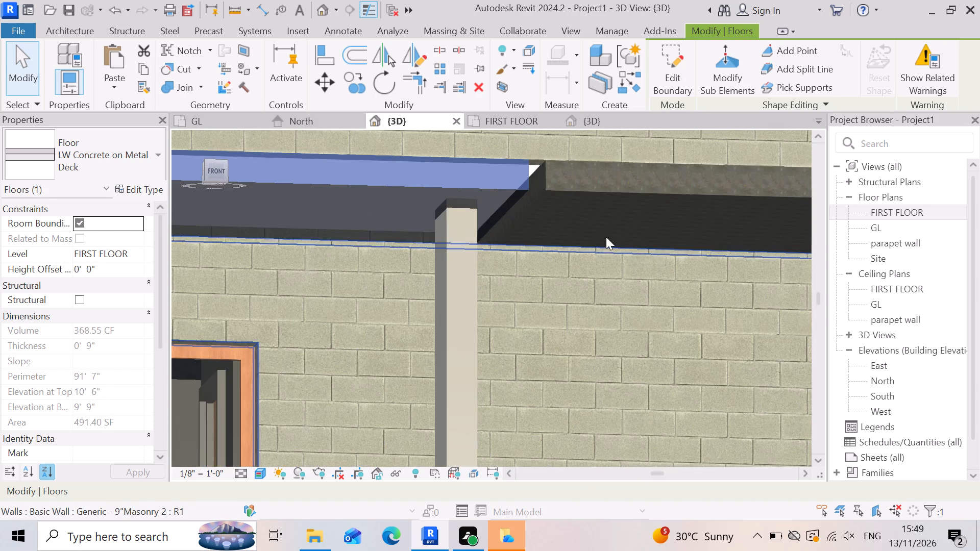
left_click(584, 168)
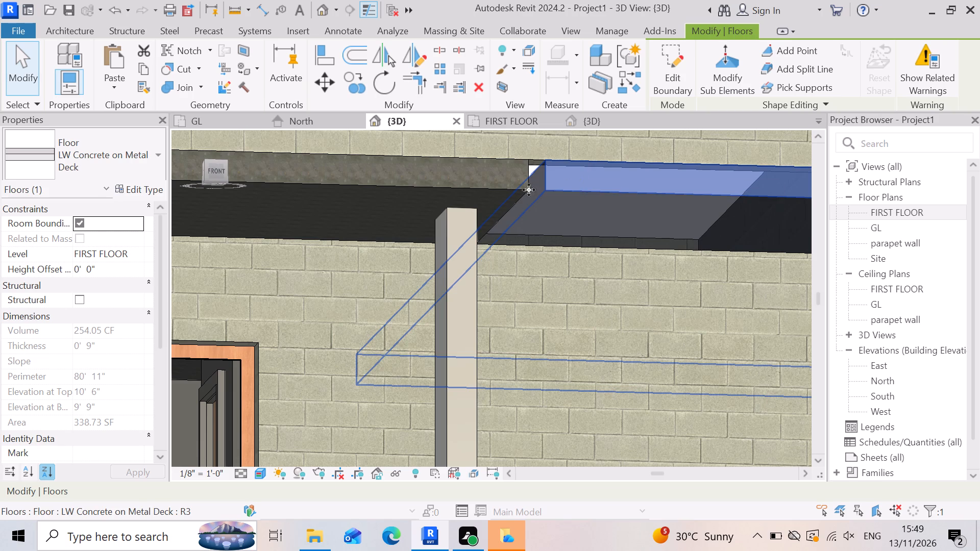
left_click(512, 188)
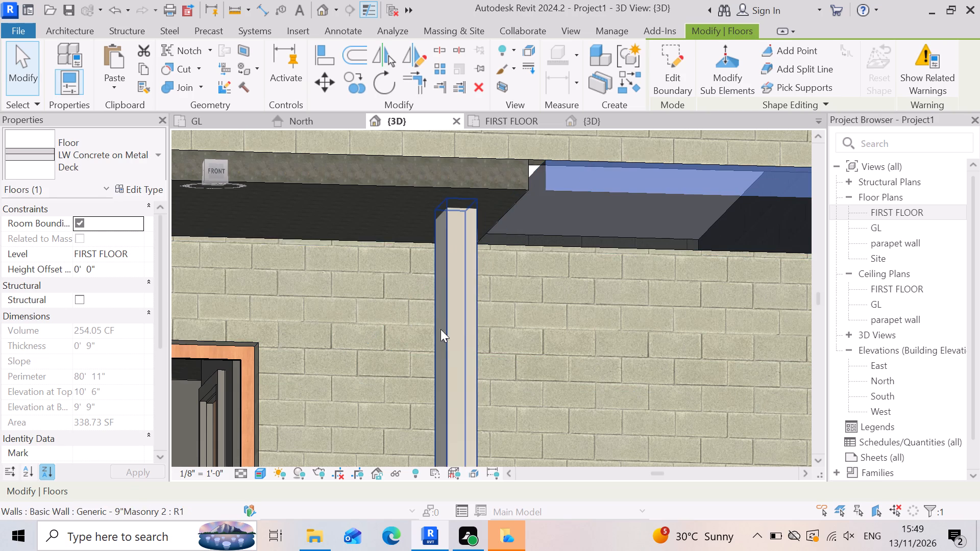
left_click(587, 182)
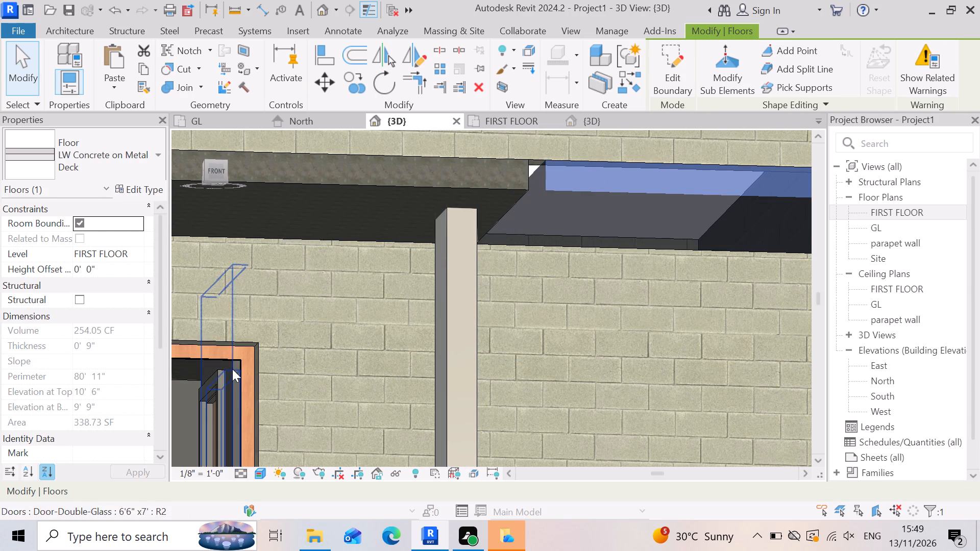
scroll(388, 391, "down", 6)
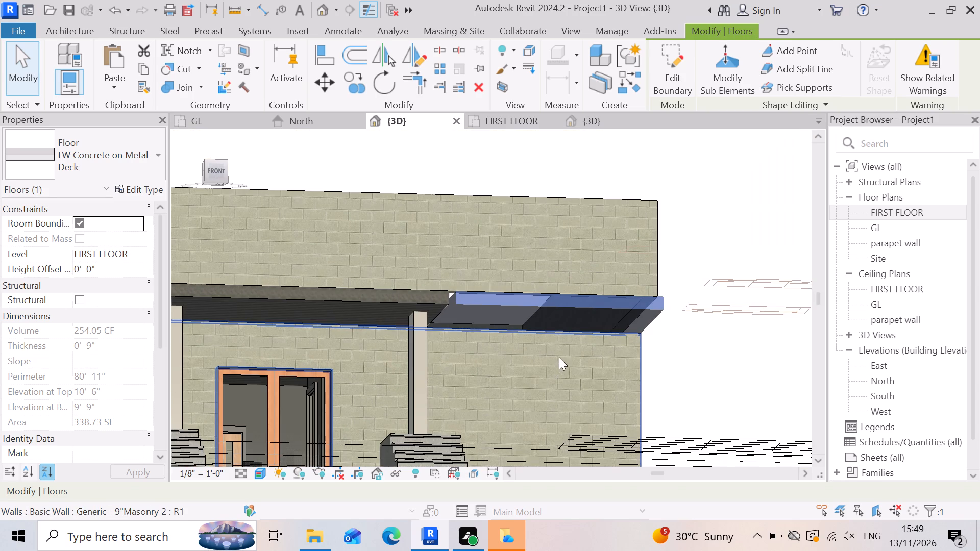
middle_click_drag(561, 354, 563, 403, "shift")
right_click_drag(561, 354, 564, 403, "shift")
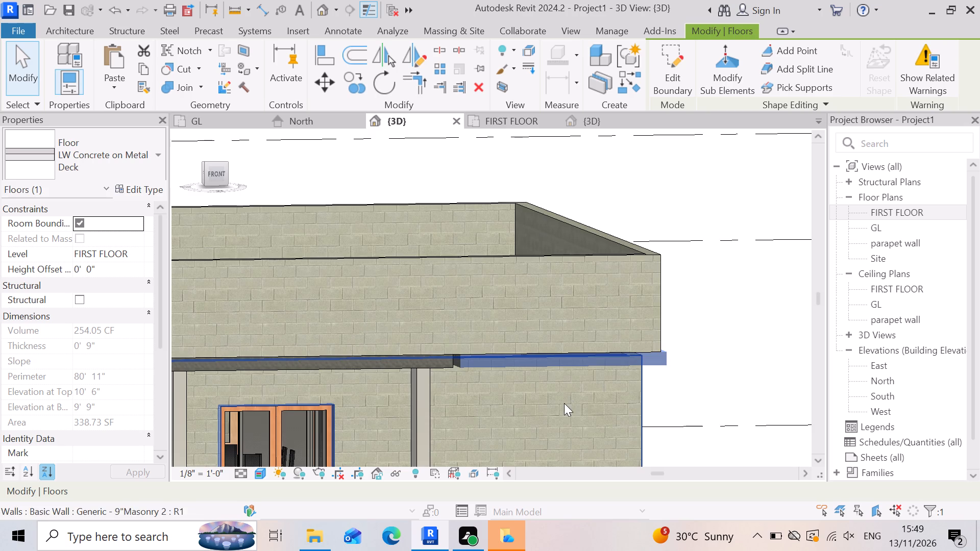
scroll(439, 359, "up", 10)
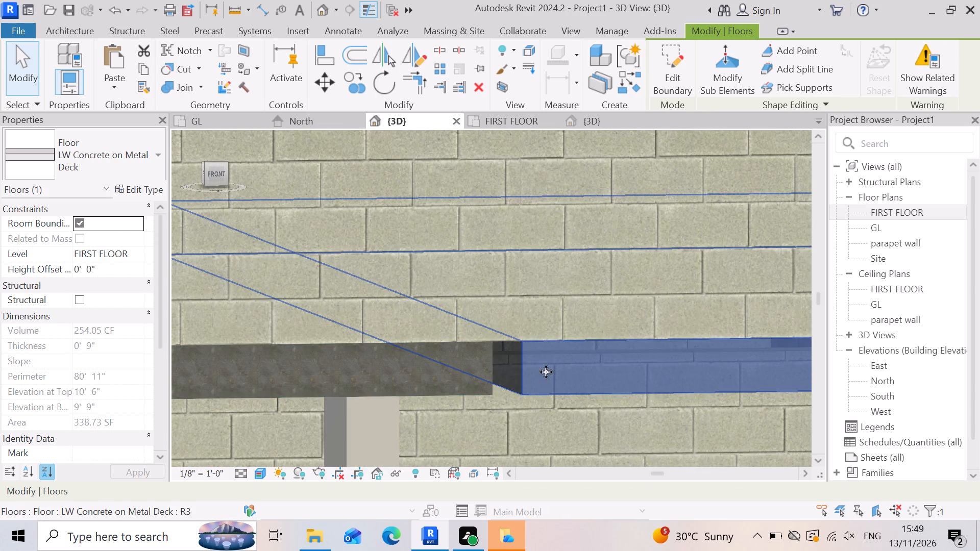
Inspect the boundary of the slab over the kitchen and dining area in the FIRST FLOOR plan, especially its front portico-side corner, and cancel the edit.
left_click(476, 369)
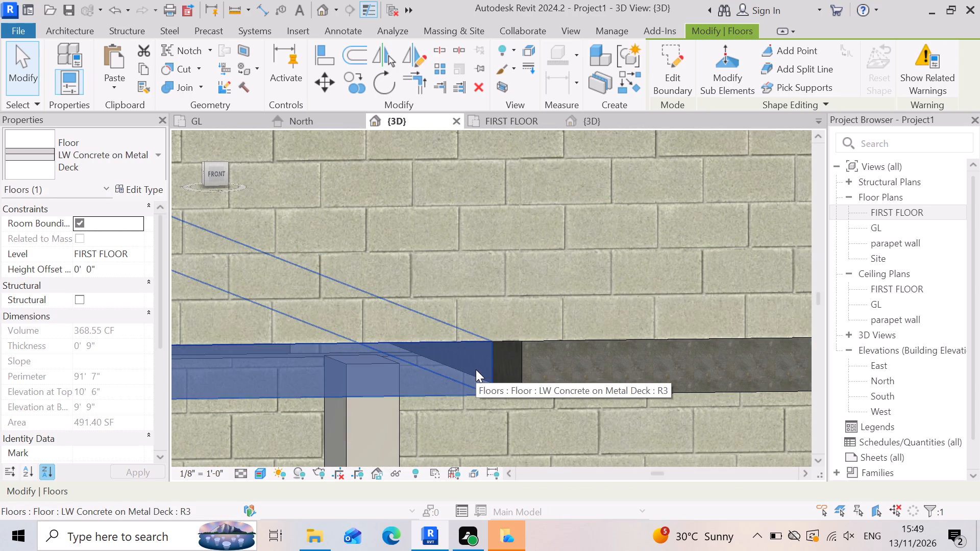
left_click(675, 68)
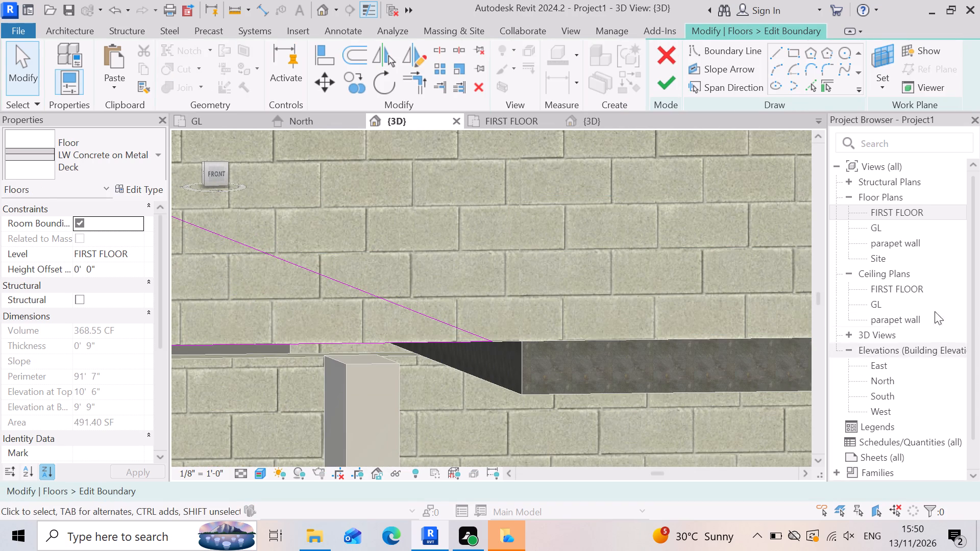
left_click(881, 215)
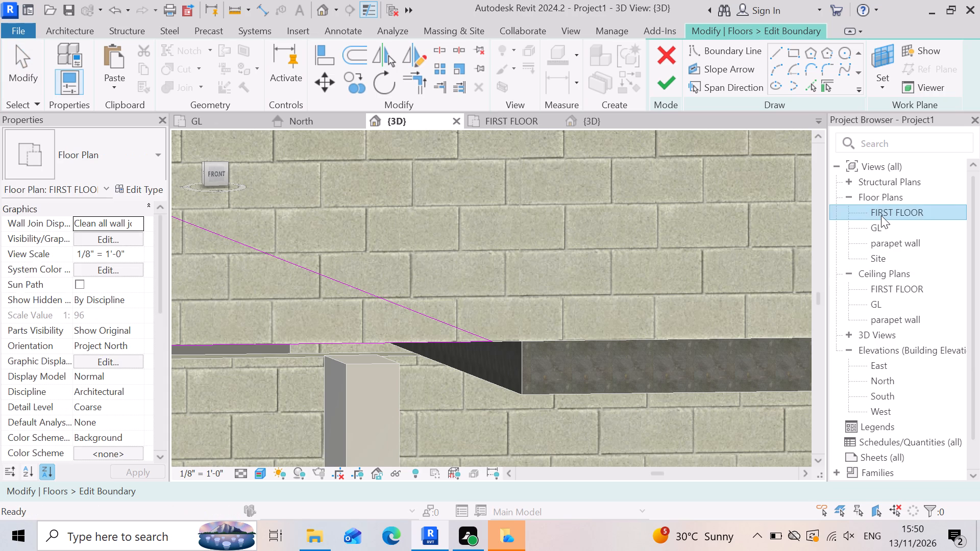
double_click(881, 215)
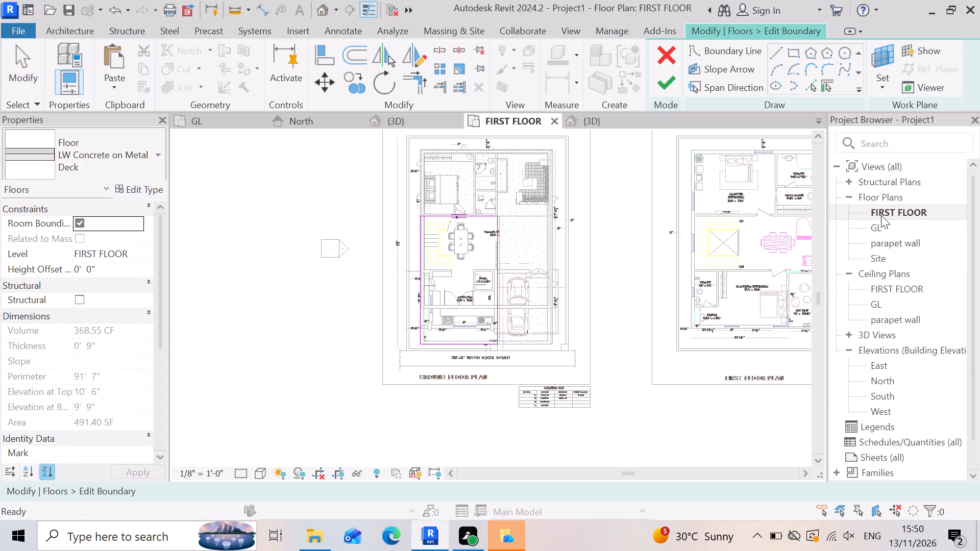
scroll(444, 342, "up", 3)
scroll(469, 392, "up", 4)
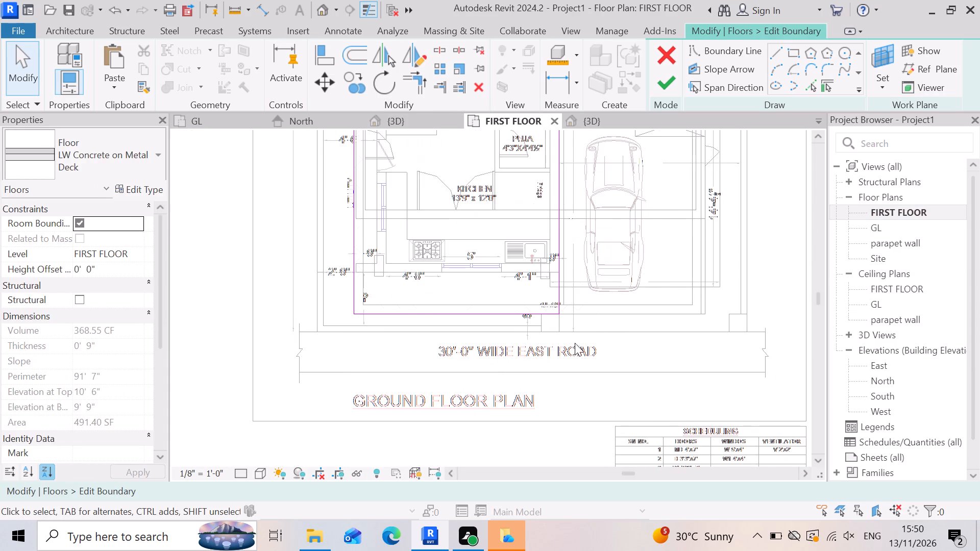
scroll(629, 309, "up", 3)
scroll(573, 396, "down", 3)
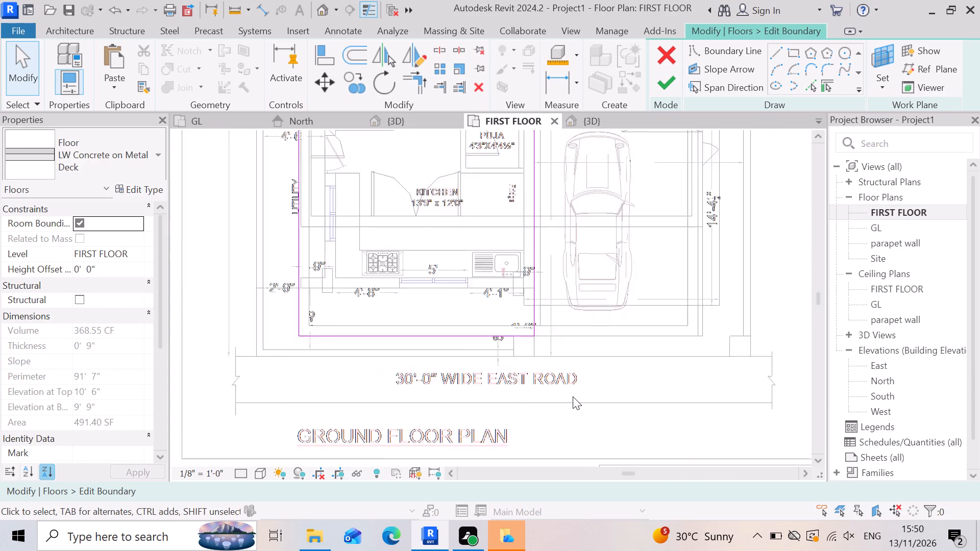
scroll(550, 307, "up", 2)
scroll(498, 357, "up", 2)
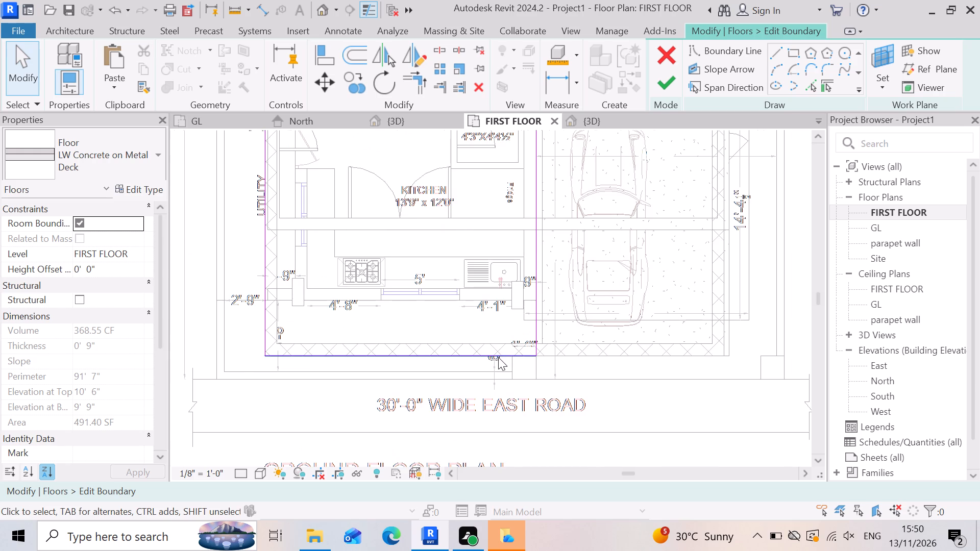
scroll(498, 357, "up", 1)
scroll(521, 352, "down", 4)
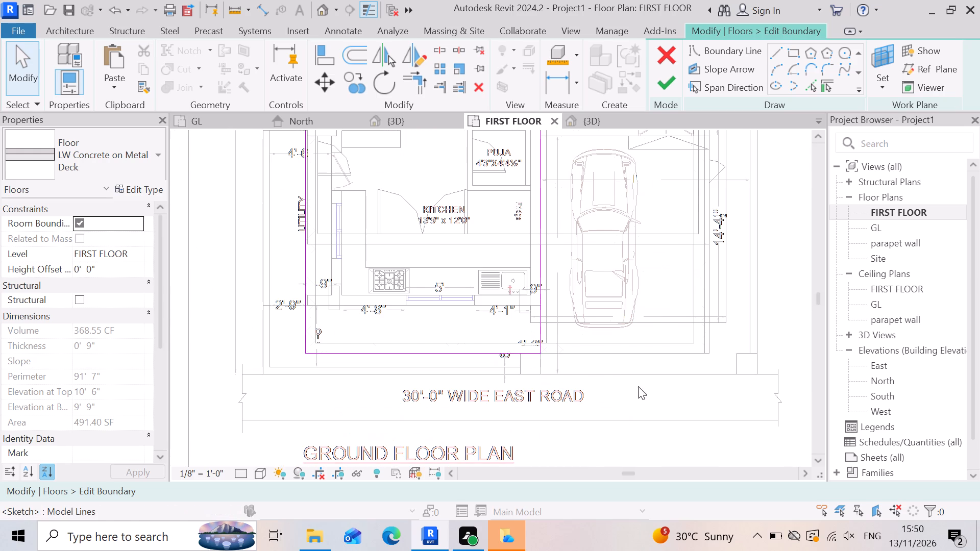
scroll(681, 388, "down", 2)
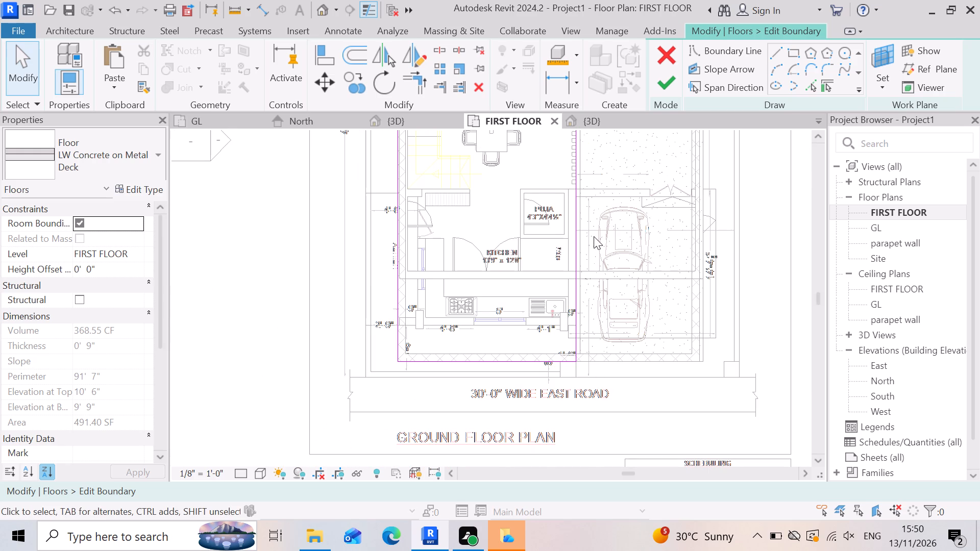
scroll(594, 235, "up", 2)
scroll(590, 405, "up", 8)
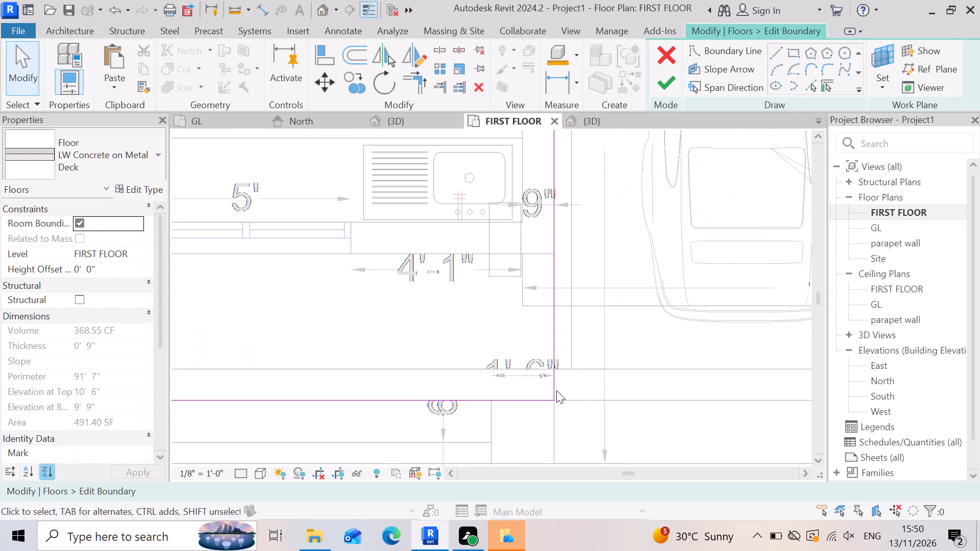
scroll(574, 375, "down", 8)
scroll(519, 357, "down", 3)
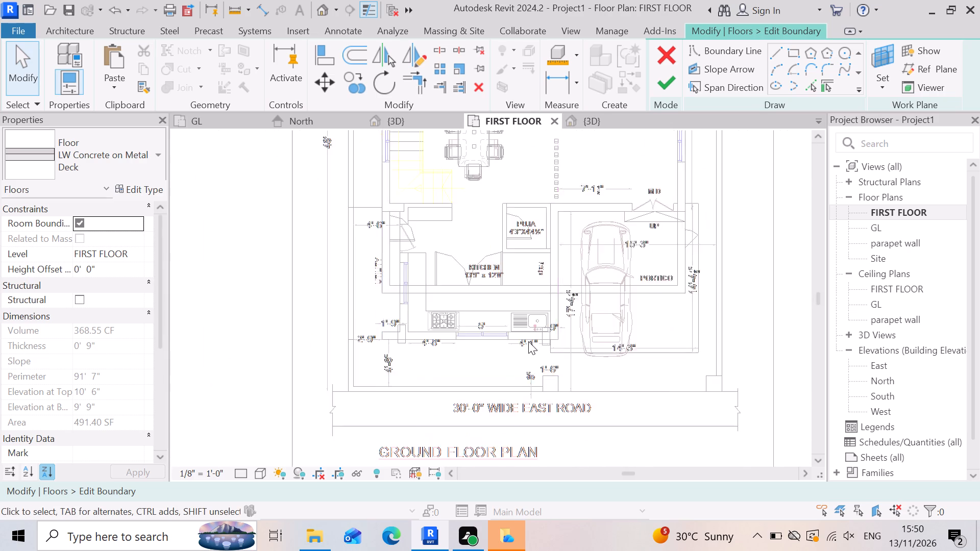
scroll(533, 339, "down", 2)
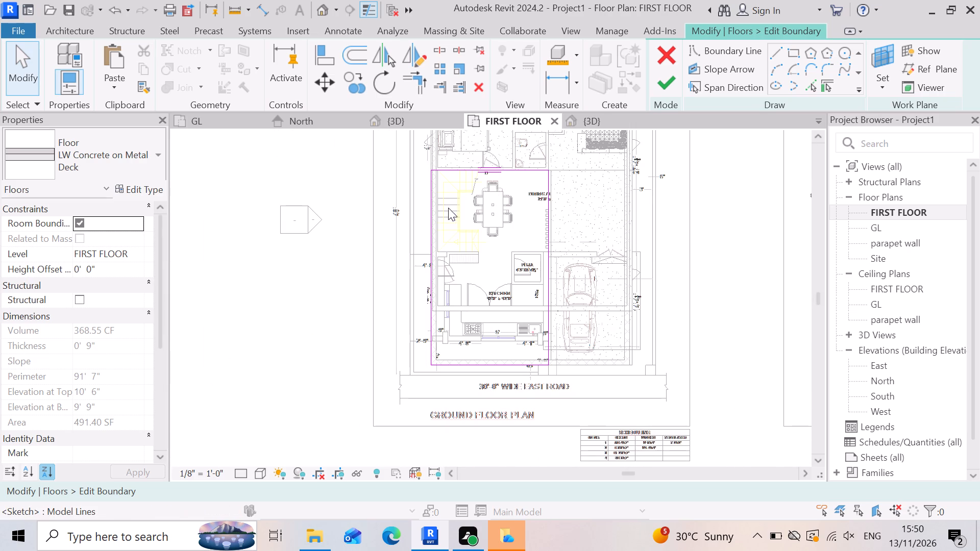
scroll(628, 304, "down", 1)
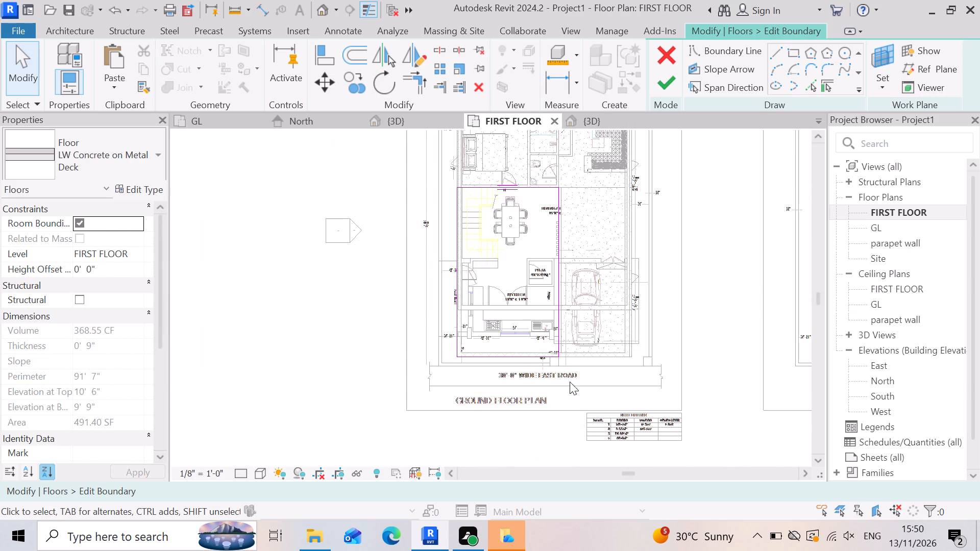
scroll(552, 365, "up", 10)
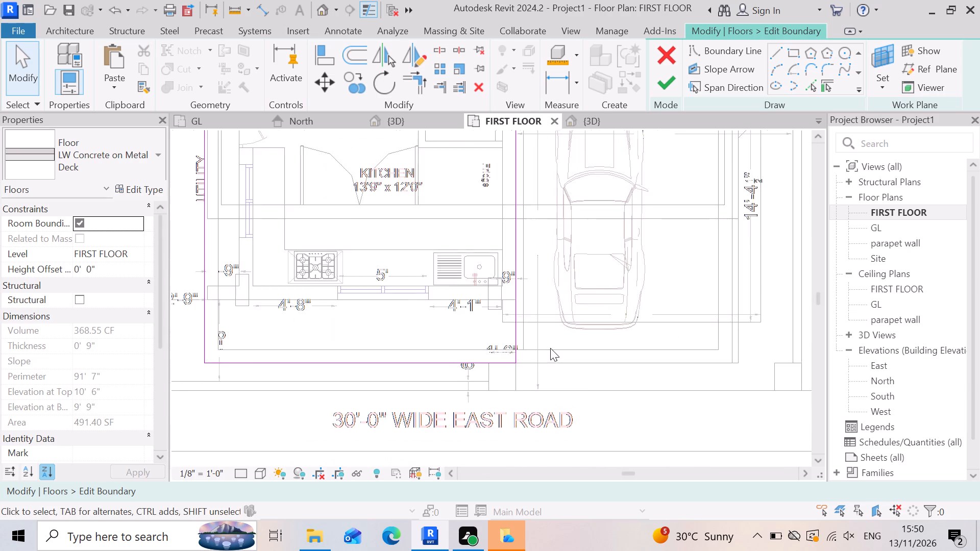
scroll(550, 348, "up", 2)
scroll(508, 398, "down", 4)
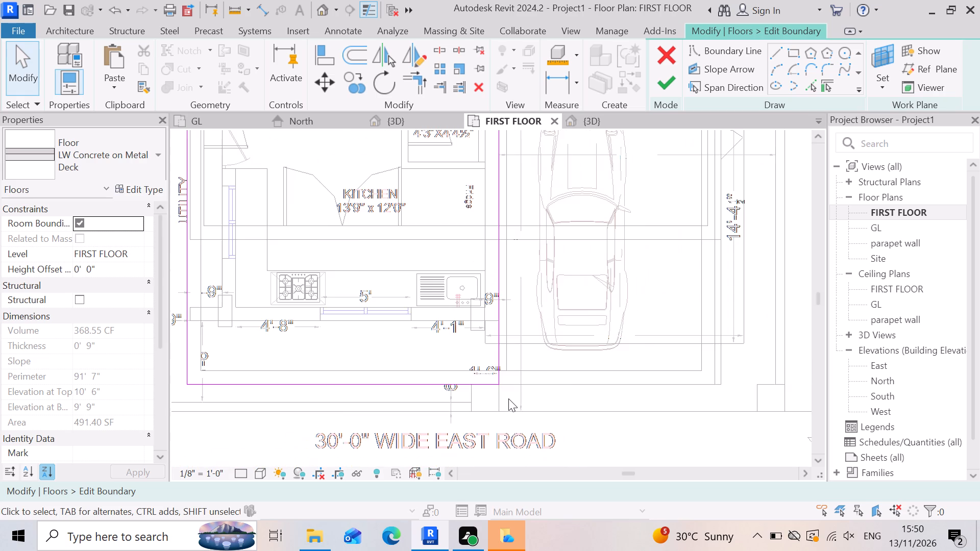
scroll(508, 398, "down", 3)
scroll(503, 408, "up", 9)
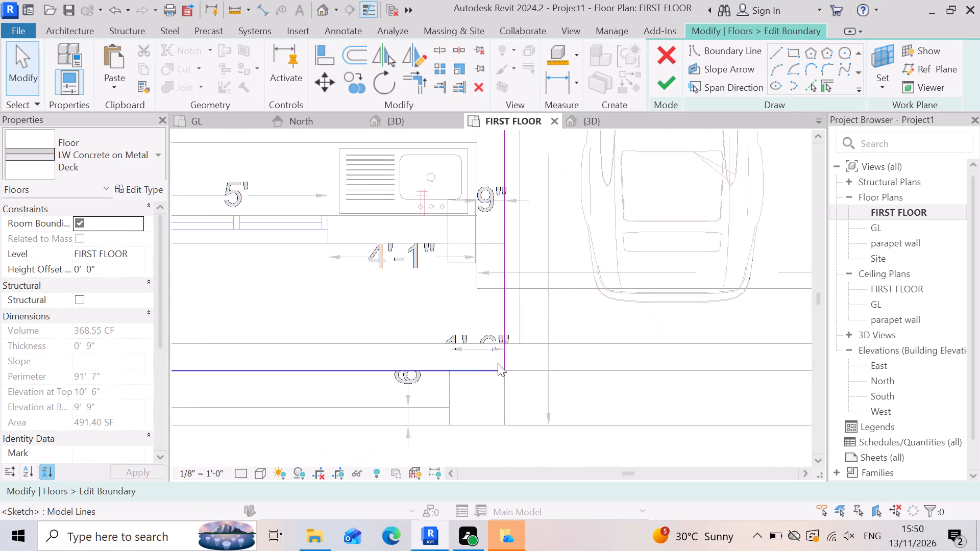
scroll(498, 363, "up", 3)
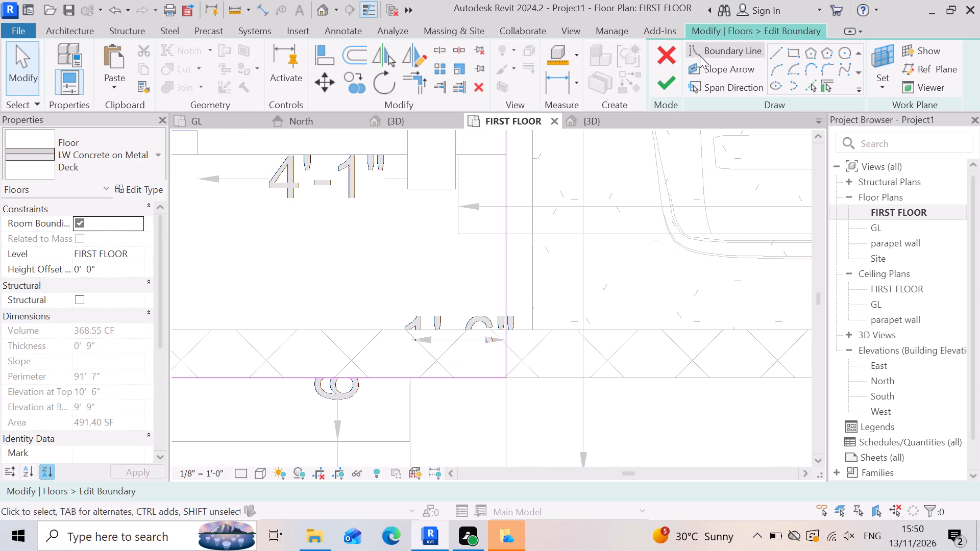
left_click(665, 48)
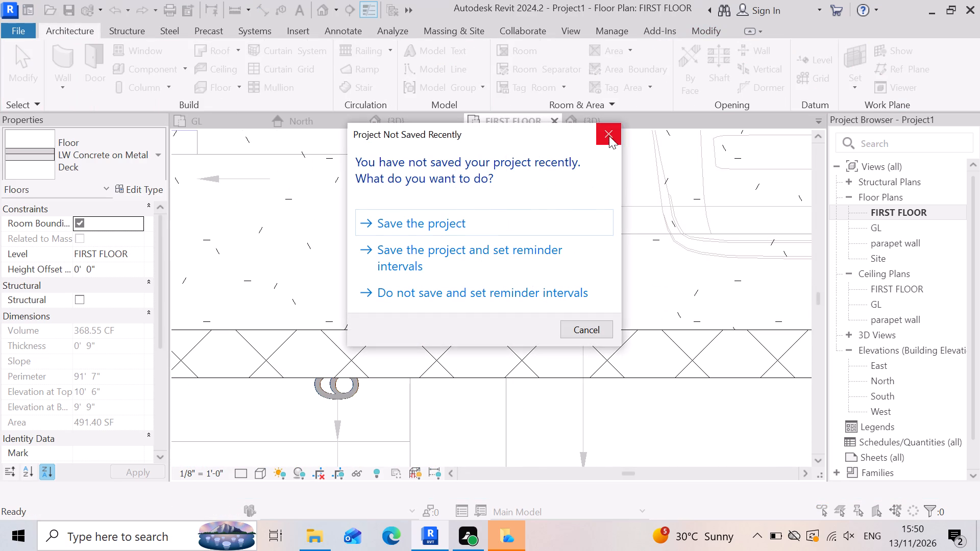
Dismiss the save reminder and examine where the kitchen-side and portico-side slabs and the front wall meet in plan, selecting each.
left_click(609, 136)
scroll(514, 333, "down", 11)
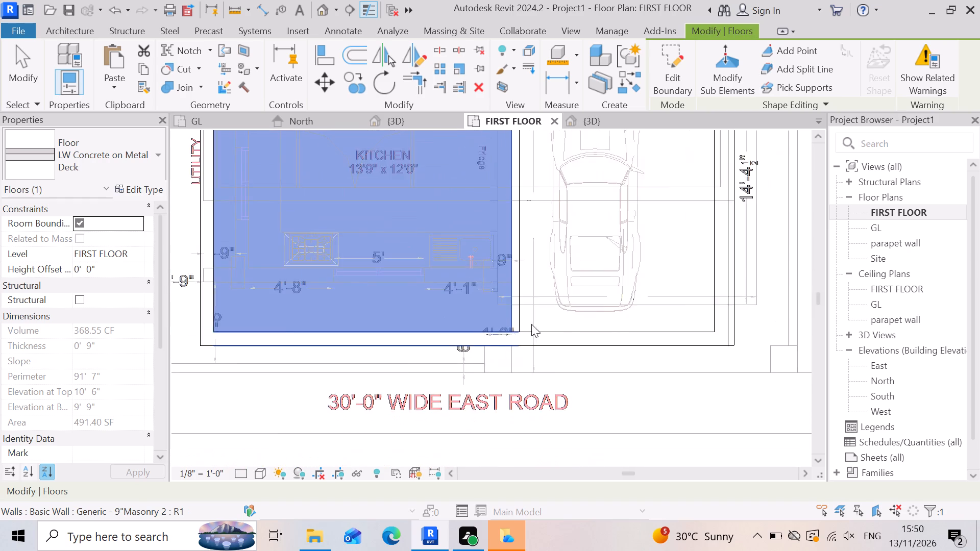
scroll(538, 337, "up", 5)
scroll(492, 323, "up", 11)
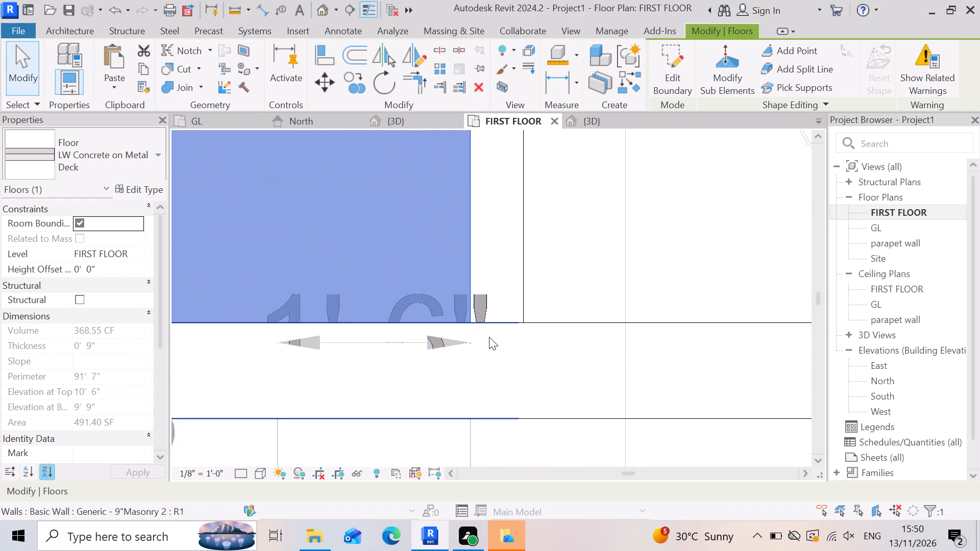
left_click(469, 281)
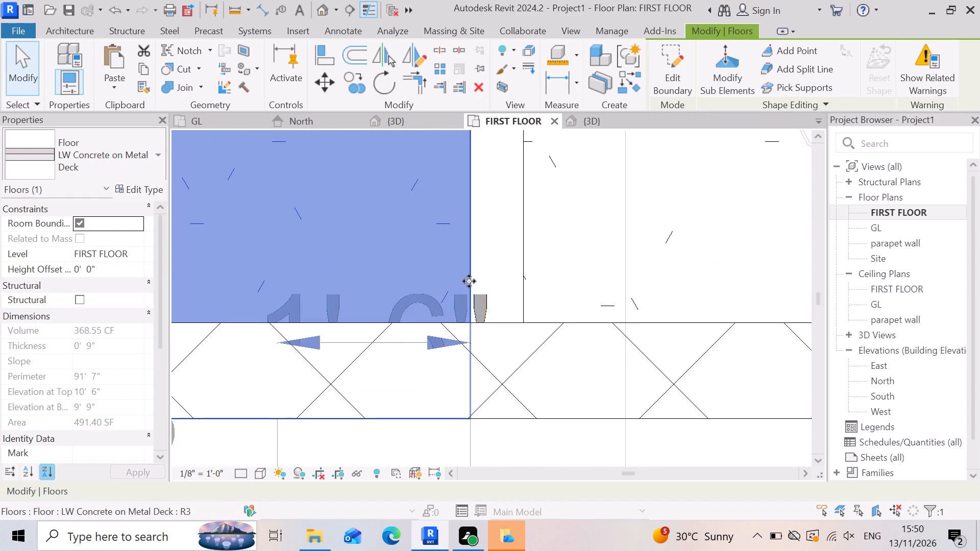
scroll(483, 330, "up", 6)
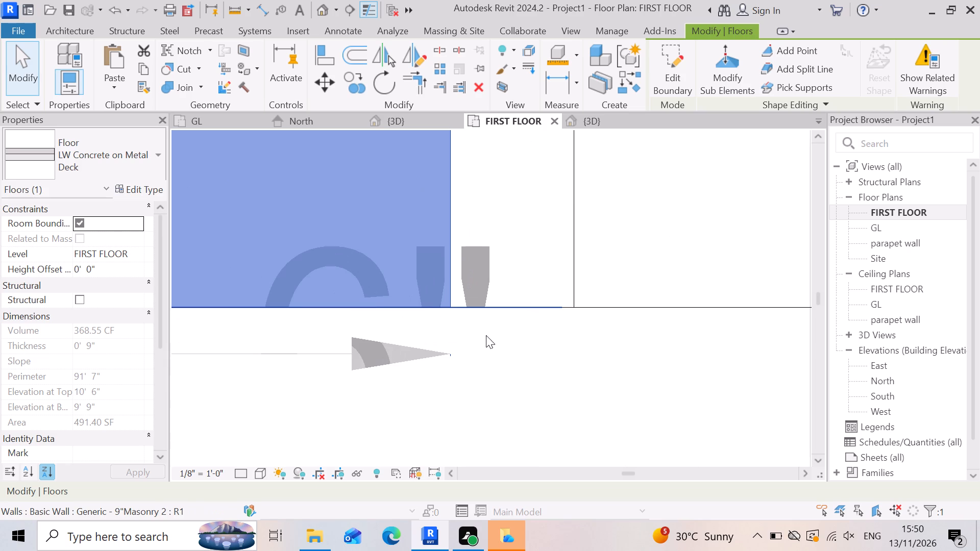
left_click(549, 309)
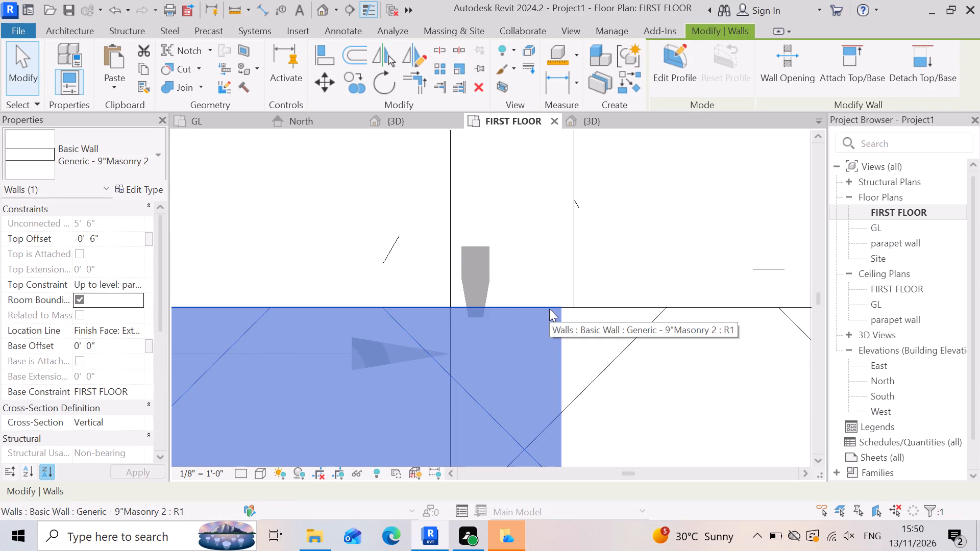
scroll(549, 309, "down", 7)
scroll(607, 334, "down", 8)
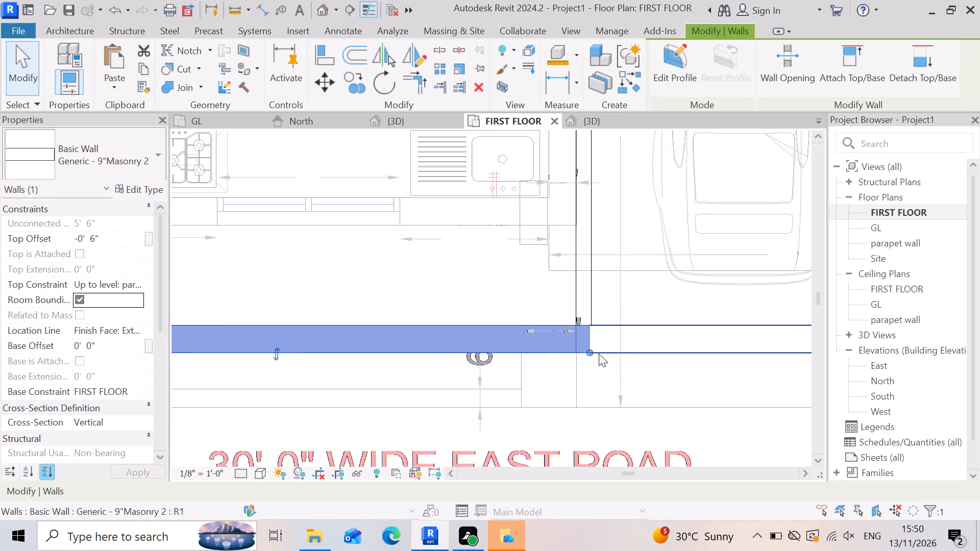
scroll(654, 305, "down", 7)
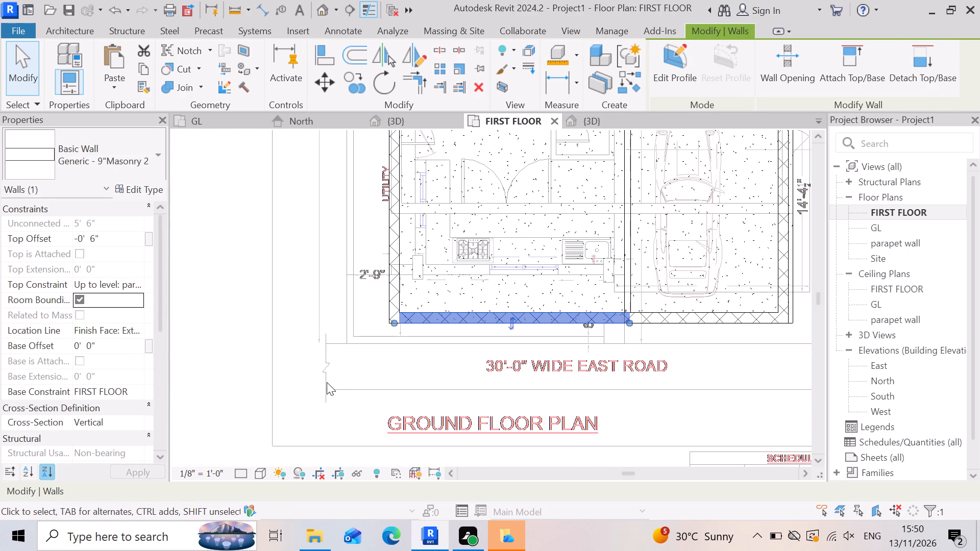
left_click(621, 235)
scroll(639, 281, "up", 3)
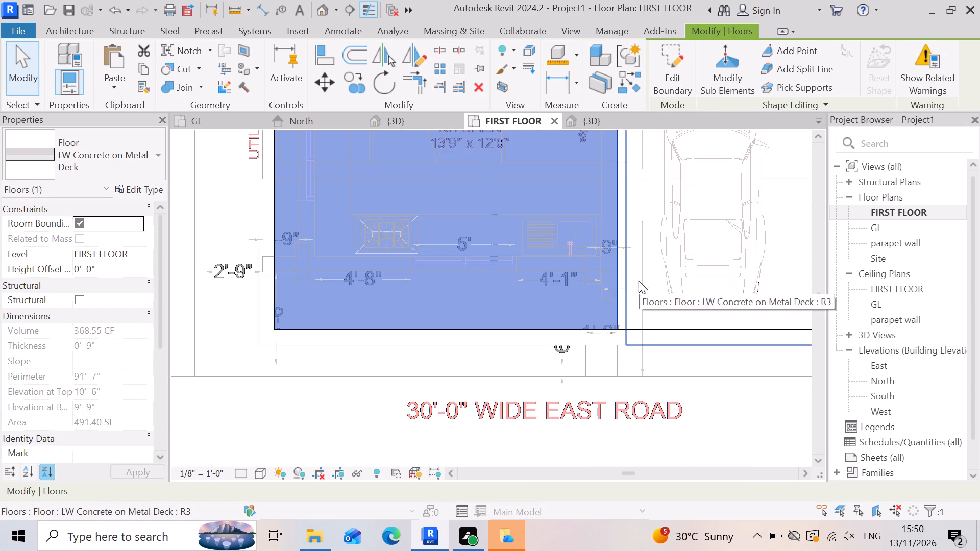
left_click(625, 295)
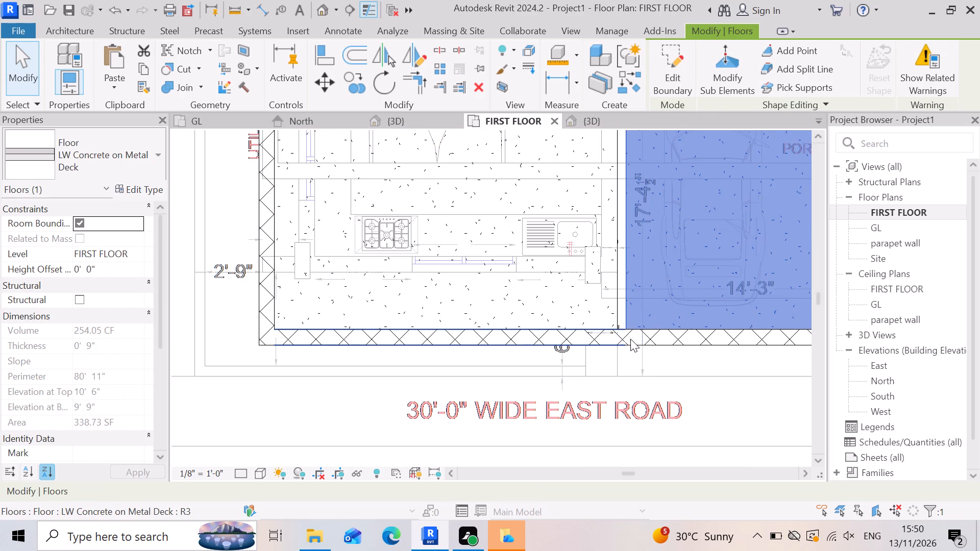
scroll(630, 339, "up", 1)
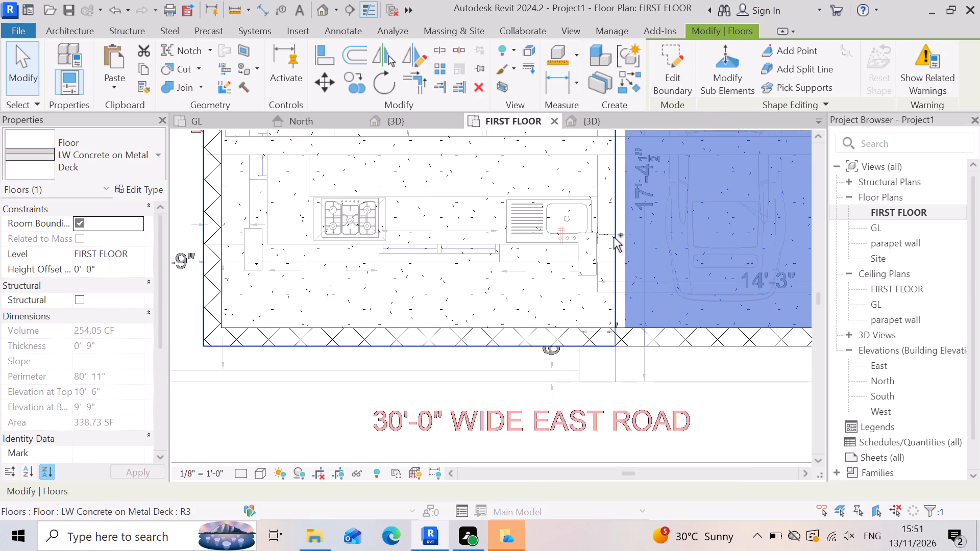
left_click(611, 248, "ctrl")
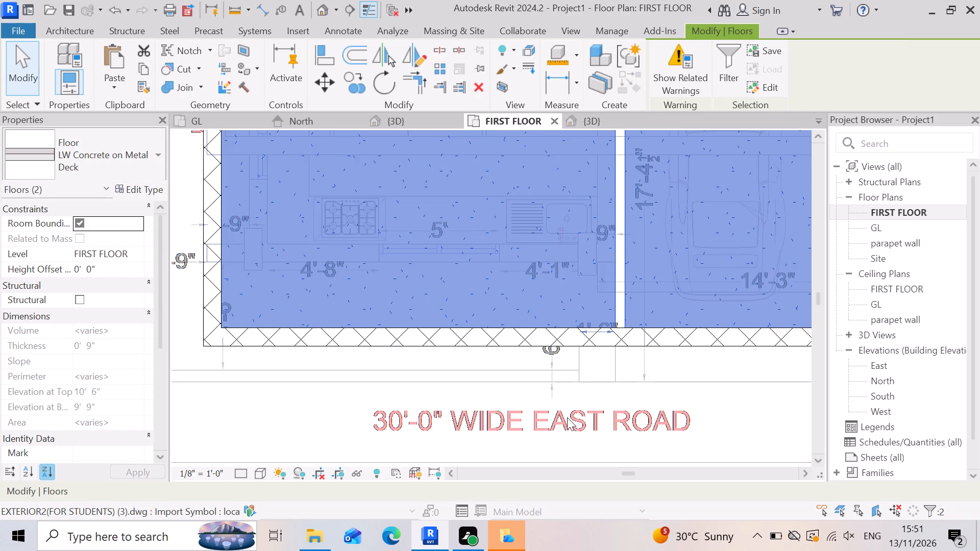
key("Escape")
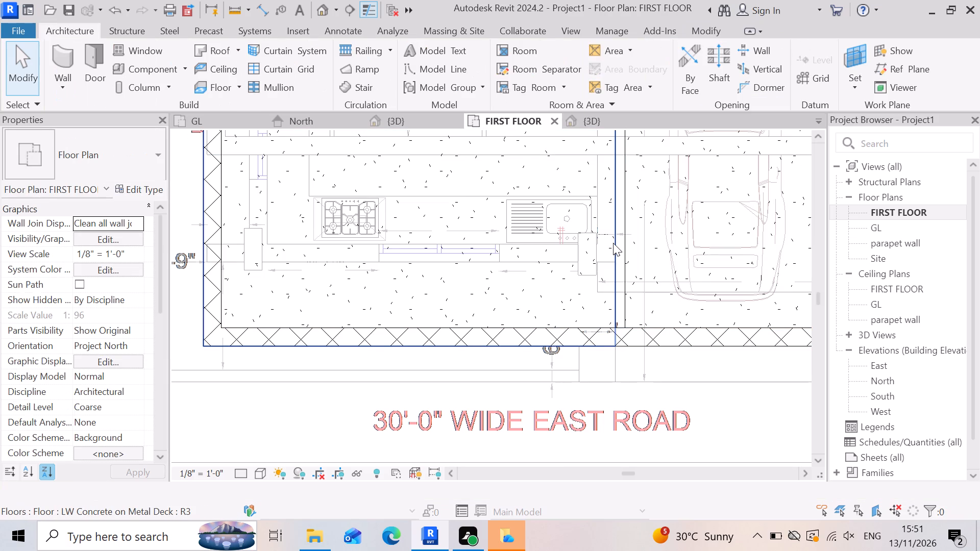
Open the kitchen and dining slab's boundary for editing and delete its long edge line facing the portico-side slab.
left_click(613, 243)
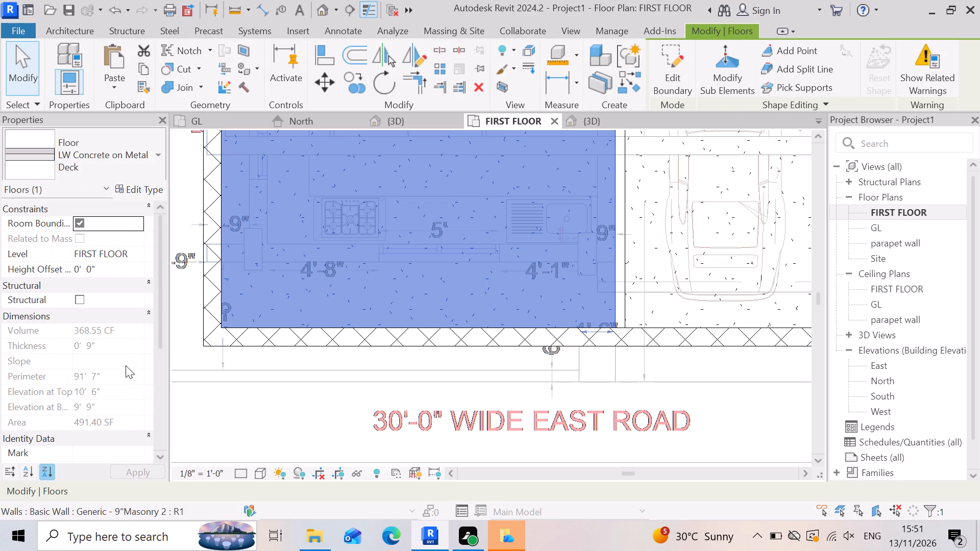
scroll(623, 334, "up", 4)
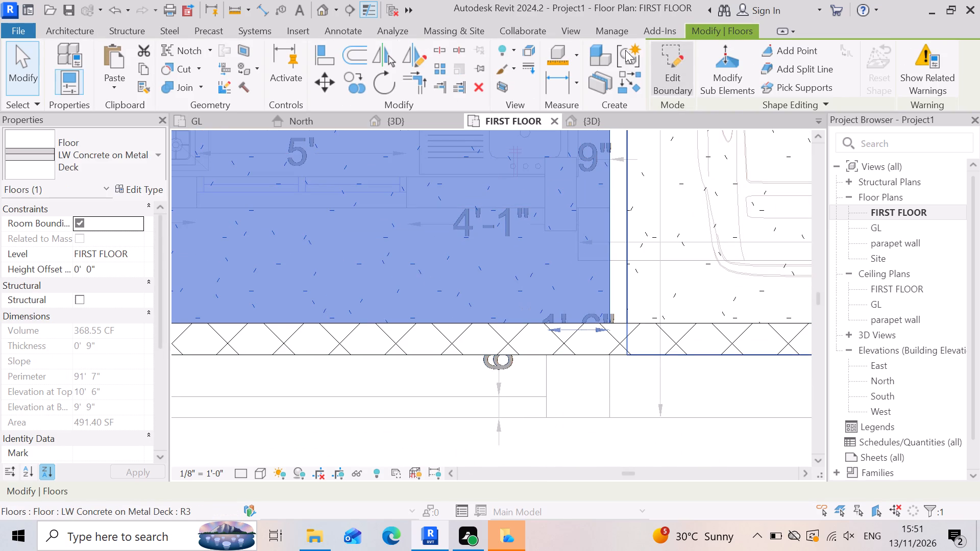
left_click(669, 42)
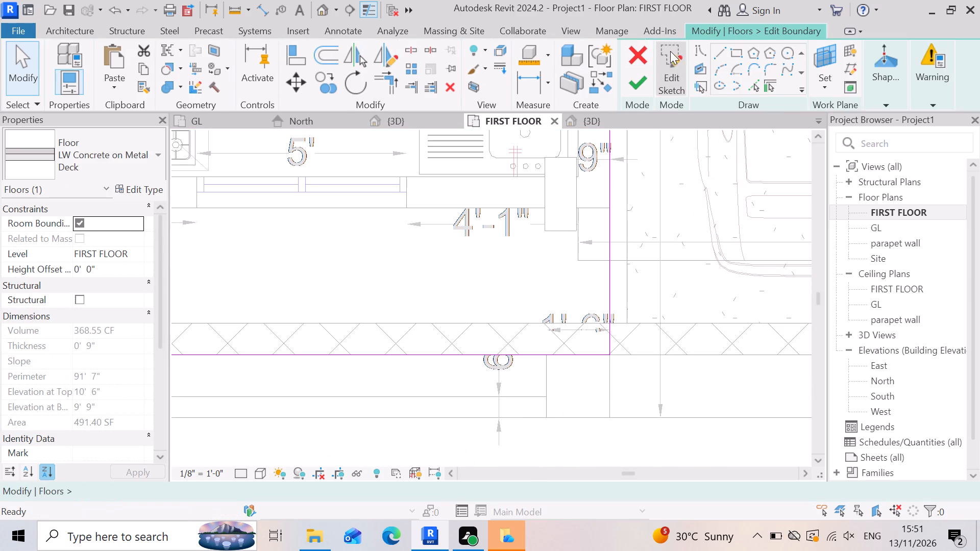
scroll(661, 347, "up", 1)
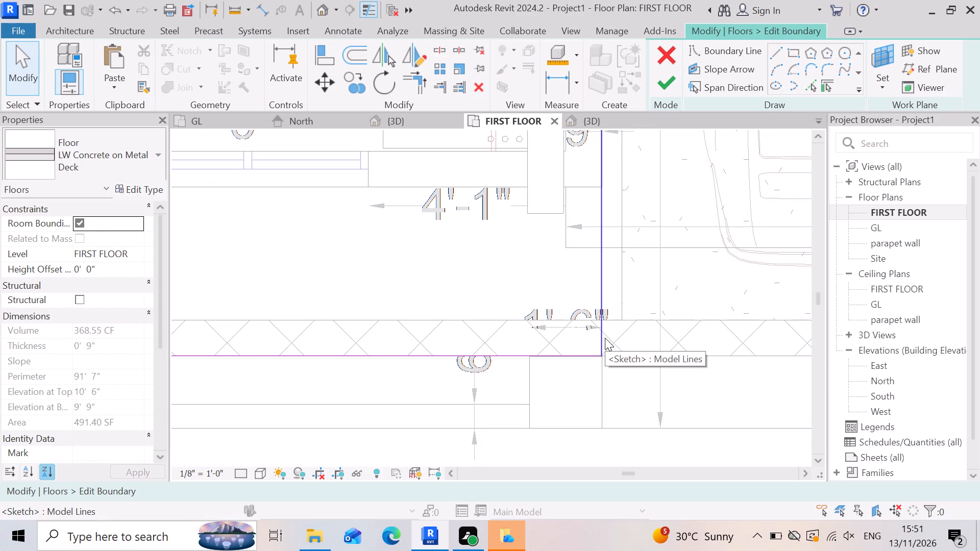
scroll(603, 338, "up", 2)
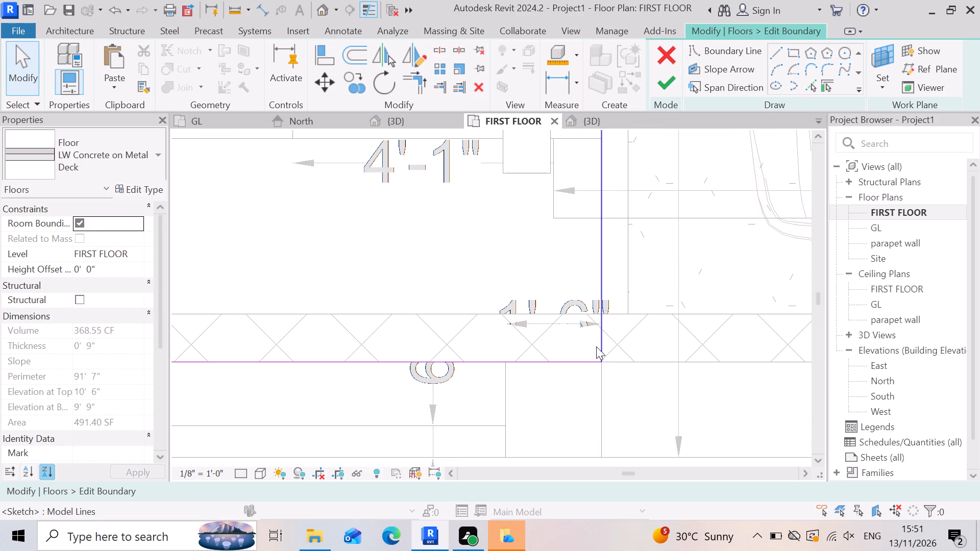
left_click(596, 346)
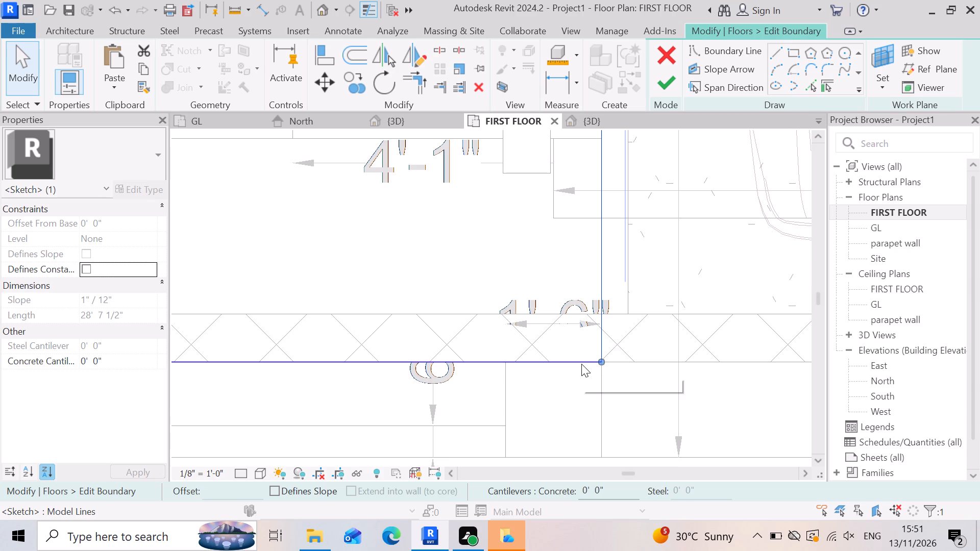
scroll(490, 375, "down", 3)
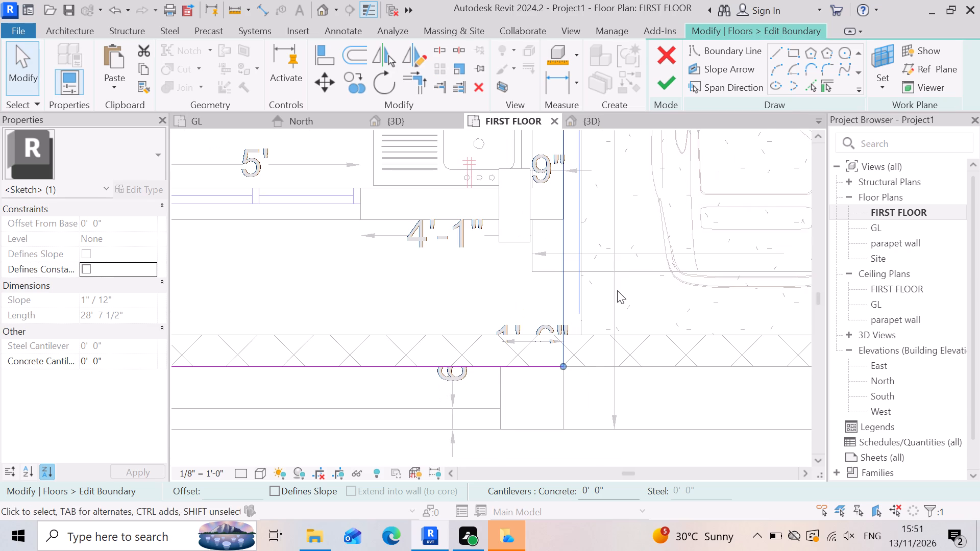
key("Escape")
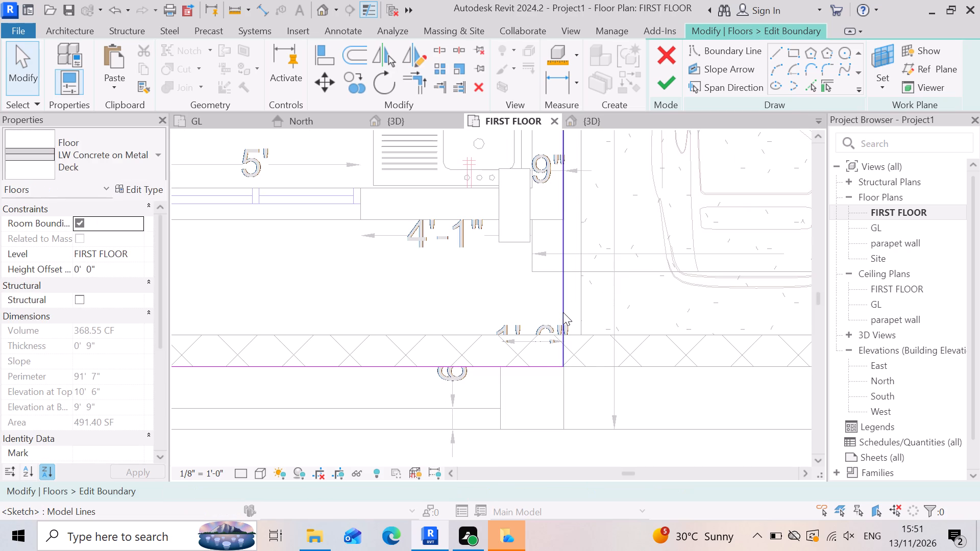
left_click(563, 312)
scroll(585, 339, "down", 12)
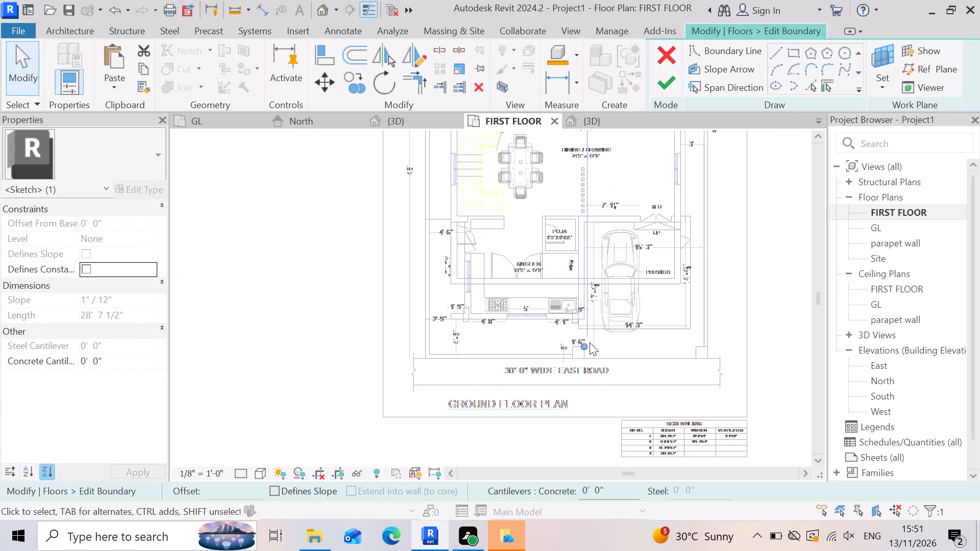
scroll(590, 342, "down", 4)
scroll(605, 220, "up", 3)
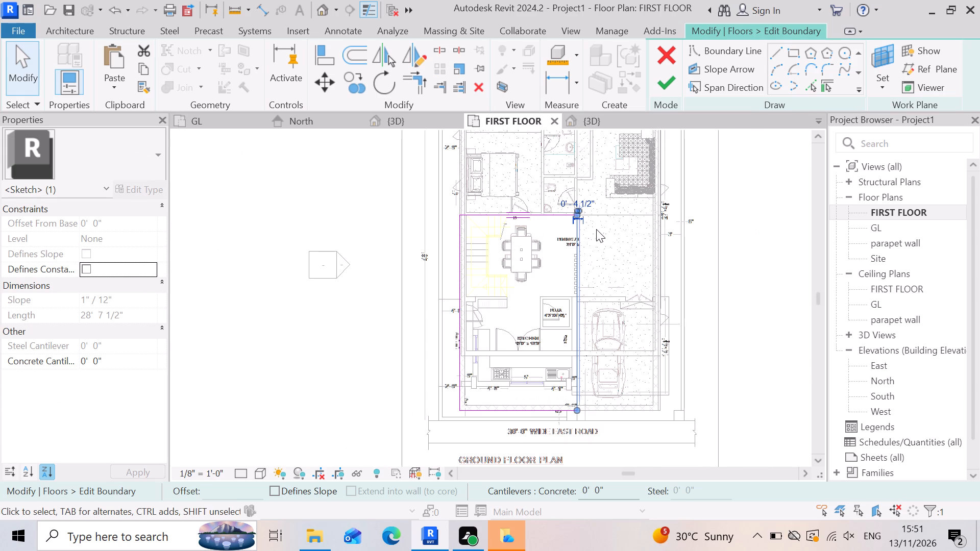
key("Escape")
scroll(585, 214, "up", 15)
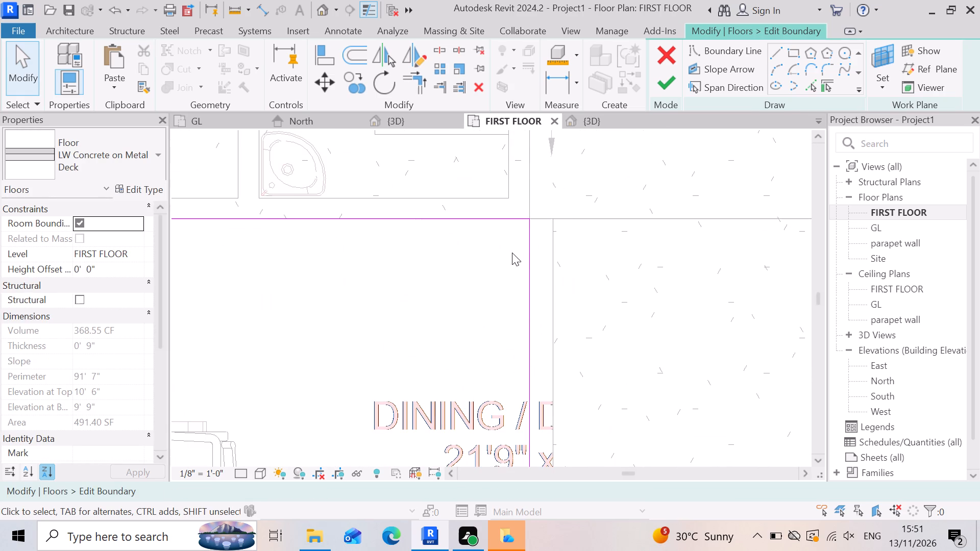
left_click(526, 249)
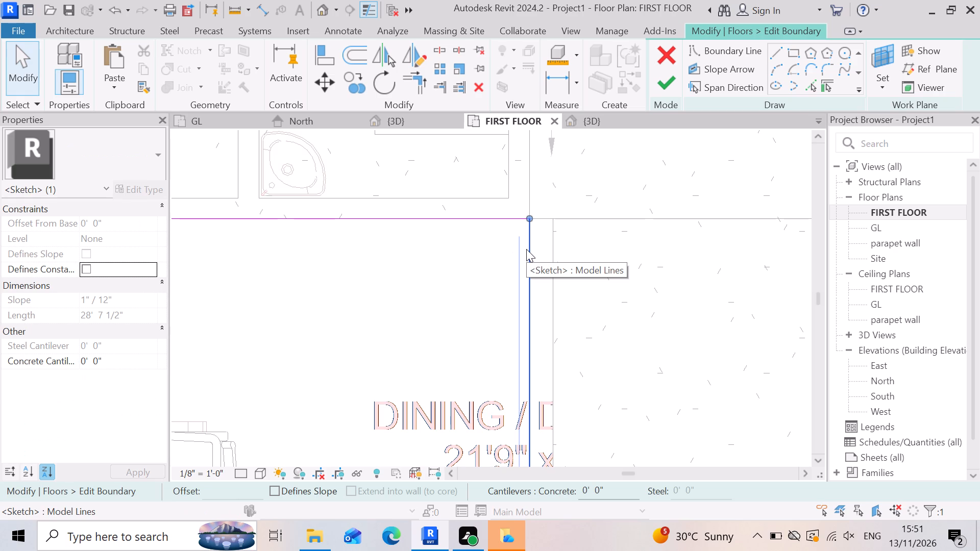
key("Delete")
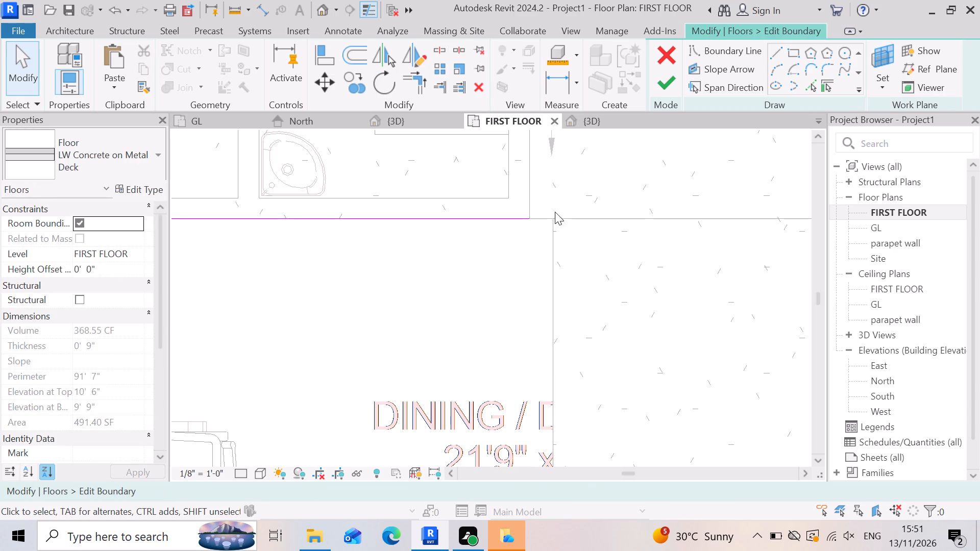
Extend the boundary line along the rear of the dining area to the portico-side slab's corner, making it 17'-7" long.
left_click(513, 220)
left_click_drag(528, 215, 541, 209)
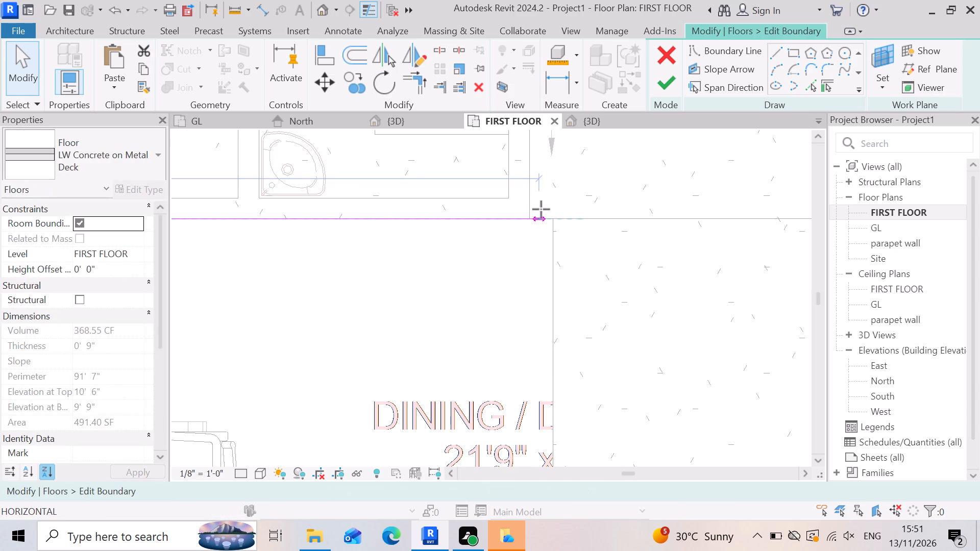
left_click_drag(541, 209, 557, 213)
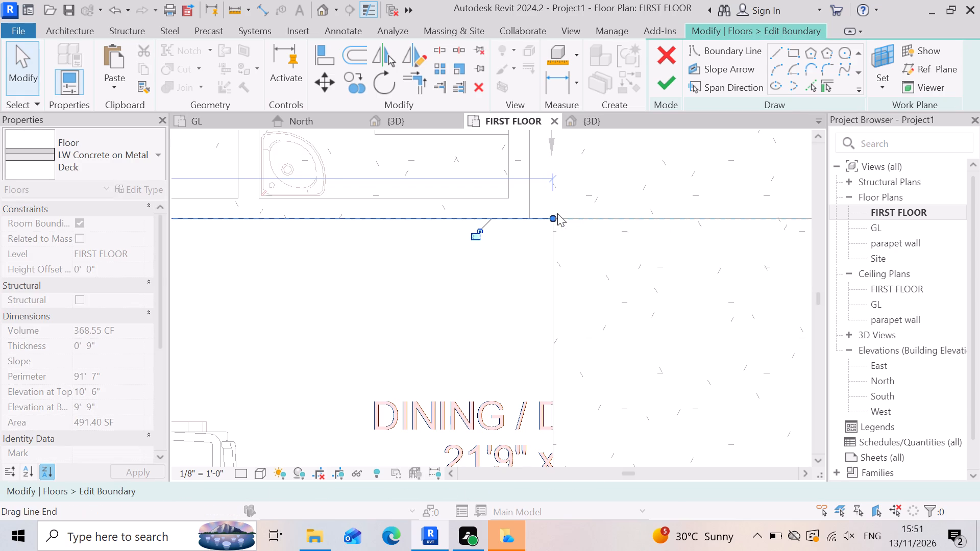
scroll(533, 216, "down", 16)
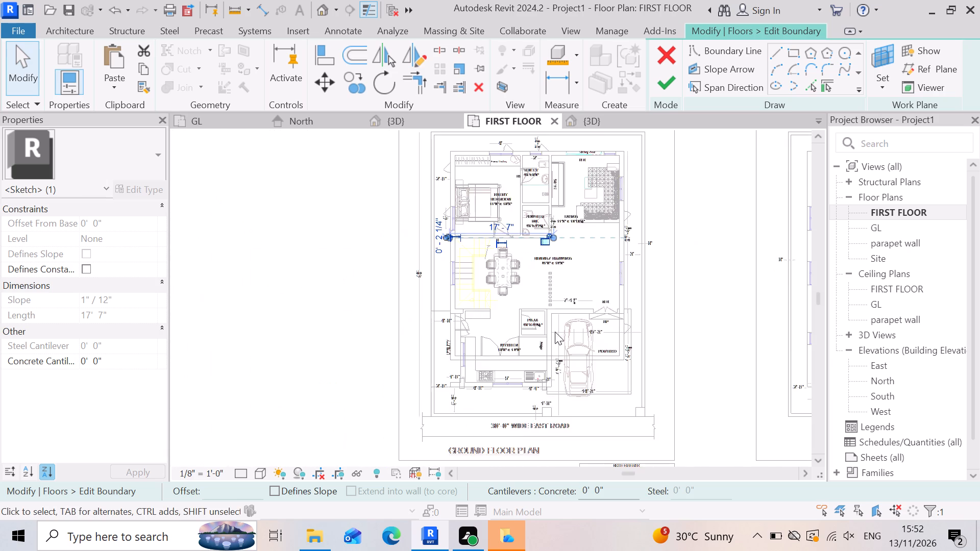
scroll(586, 271, "down", 4)
key("Escape")
Extend the front boundary line along the outer wall face to the portico-side slab's endpoint, making it 17'-7" long.
scroll(542, 364, "up", 6)
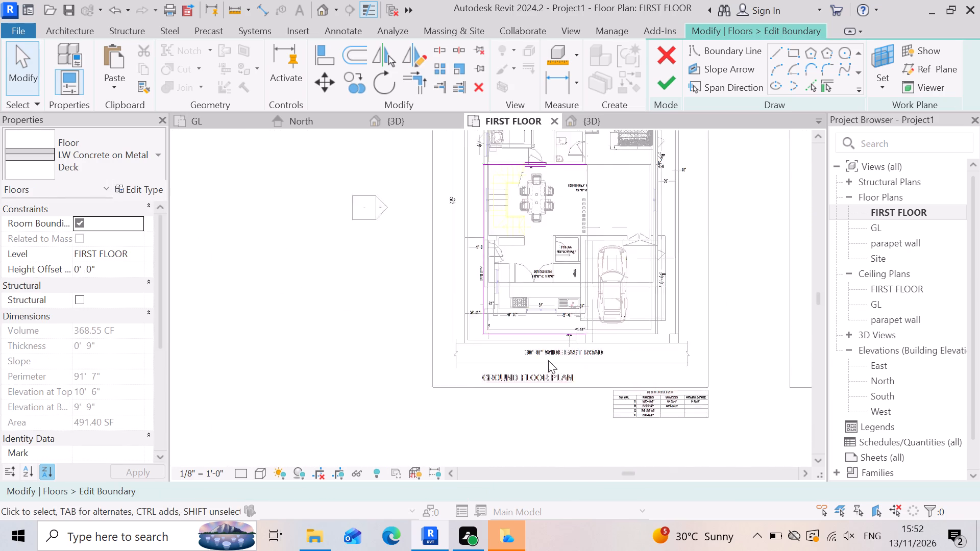
scroll(548, 360, "up", 8)
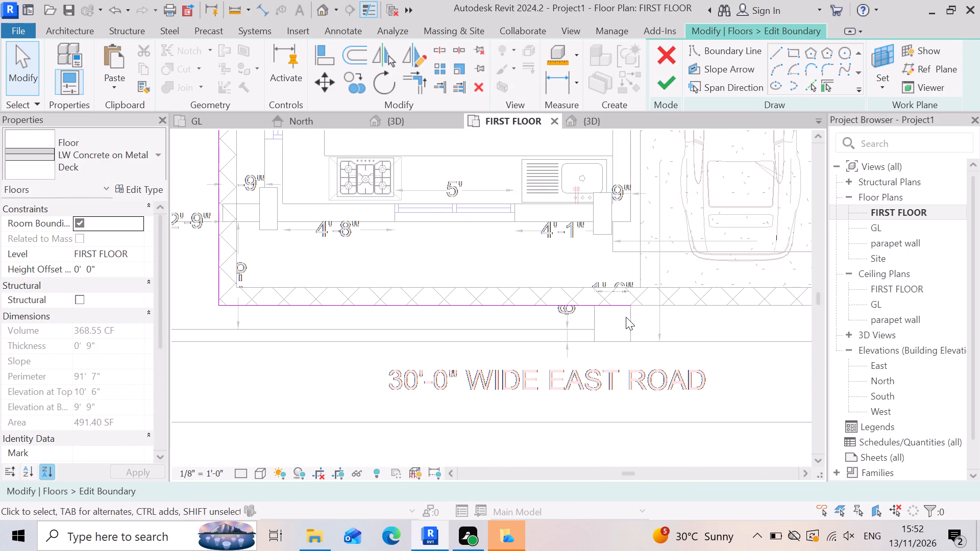
scroll(626, 317, "down", 10)
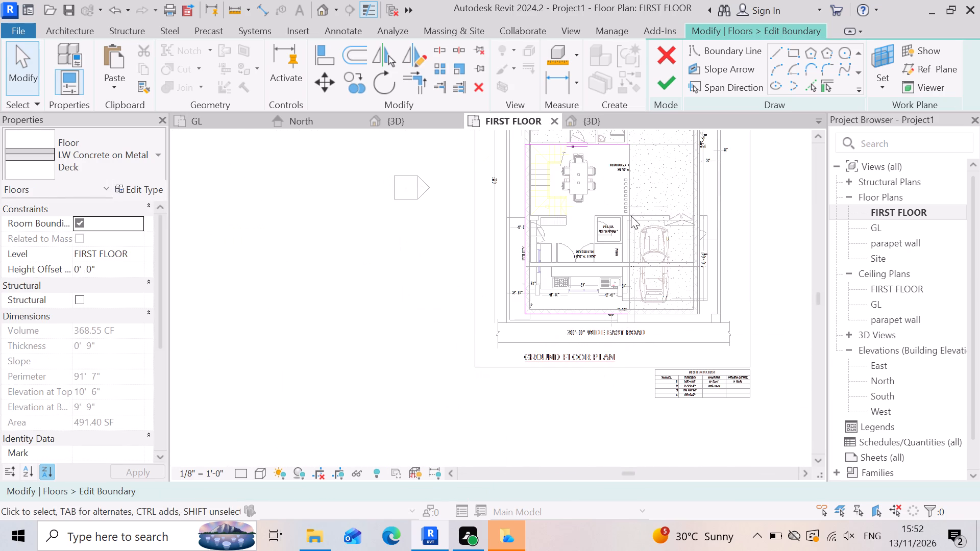
scroll(641, 323, "up", 9)
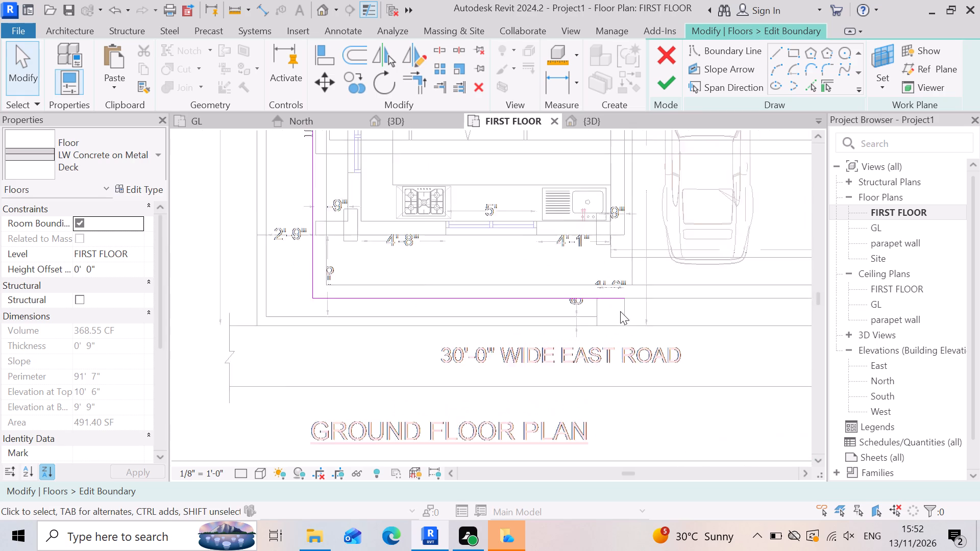
left_click(620, 295)
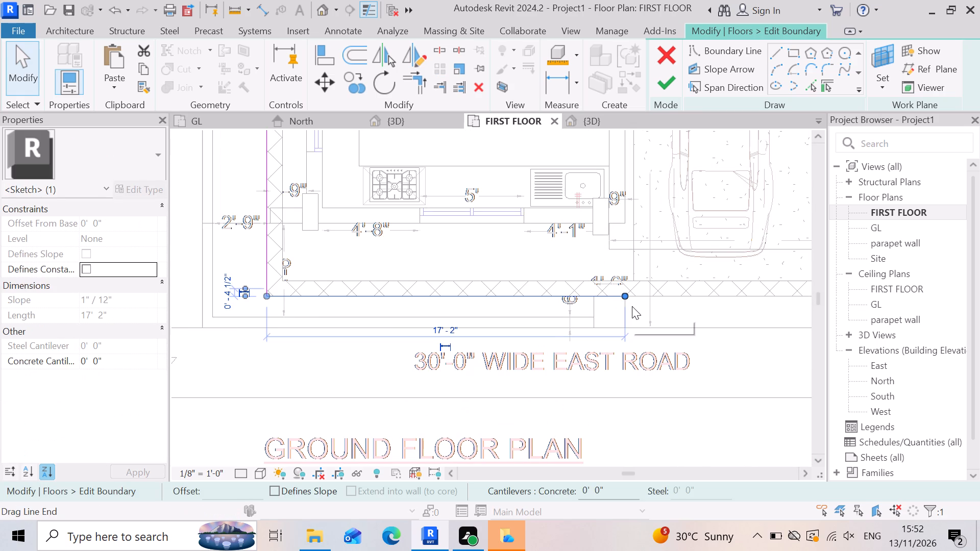
scroll(618, 272, "up", 3)
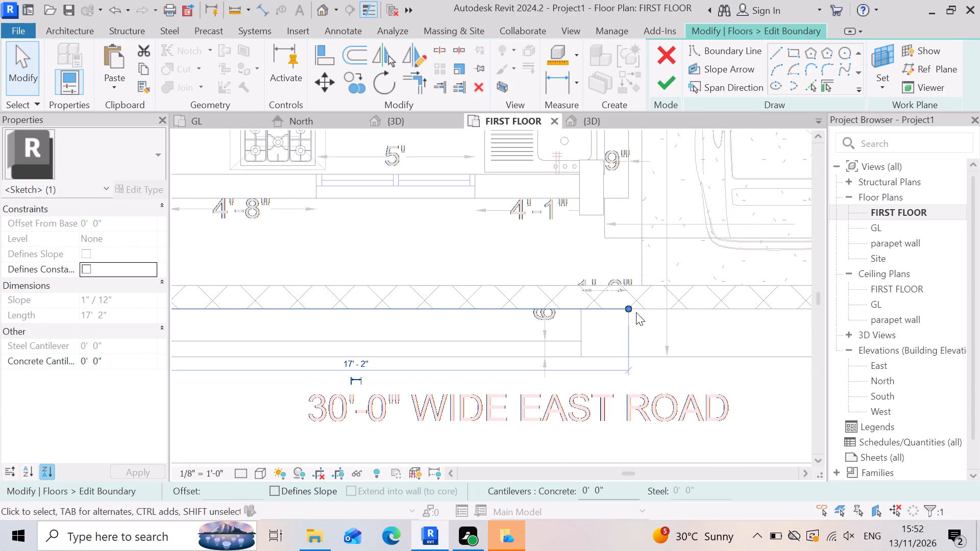
left_click_drag(629, 306, 638, 308)
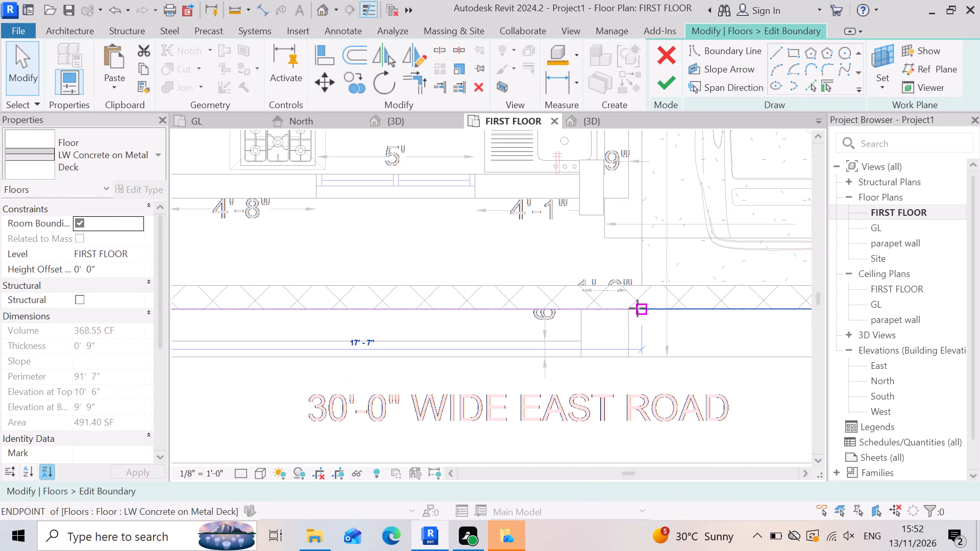
Snap the front boundary line's end onto the portico-side slab's endpoint.
left_click_drag(638, 308, 640, 308)
left_click(640, 308)
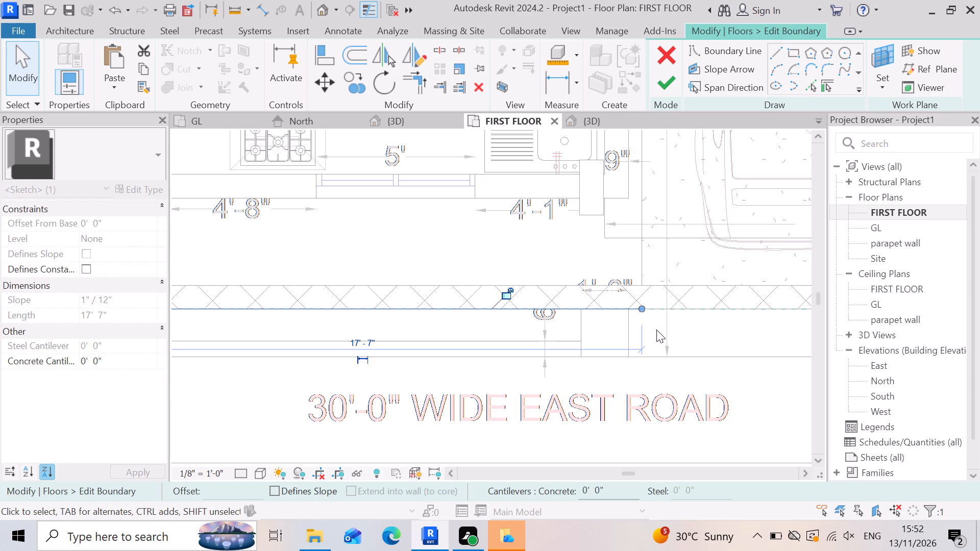
key("Escape")
Draw a straight boundary line along the portico-side slab, from the rear boundary line's end to the front boundary line's end.
scroll(673, 363, "down", 12)
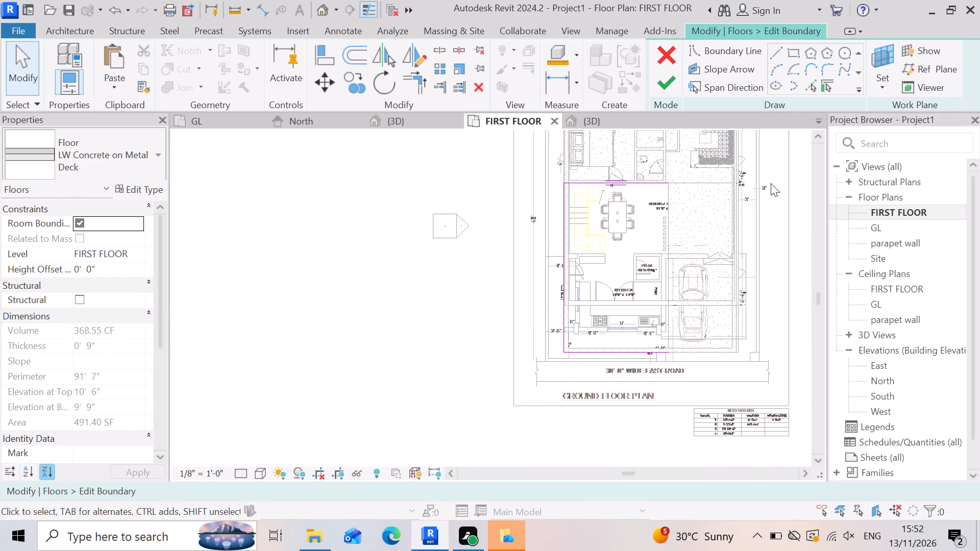
left_click(779, 54)
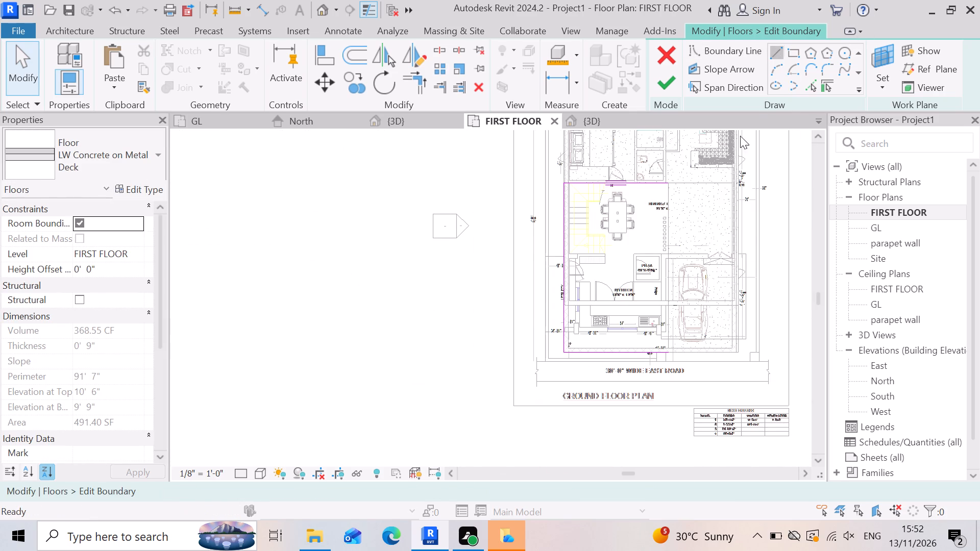
scroll(683, 211, "up", 7)
scroll(662, 161, "up", 5)
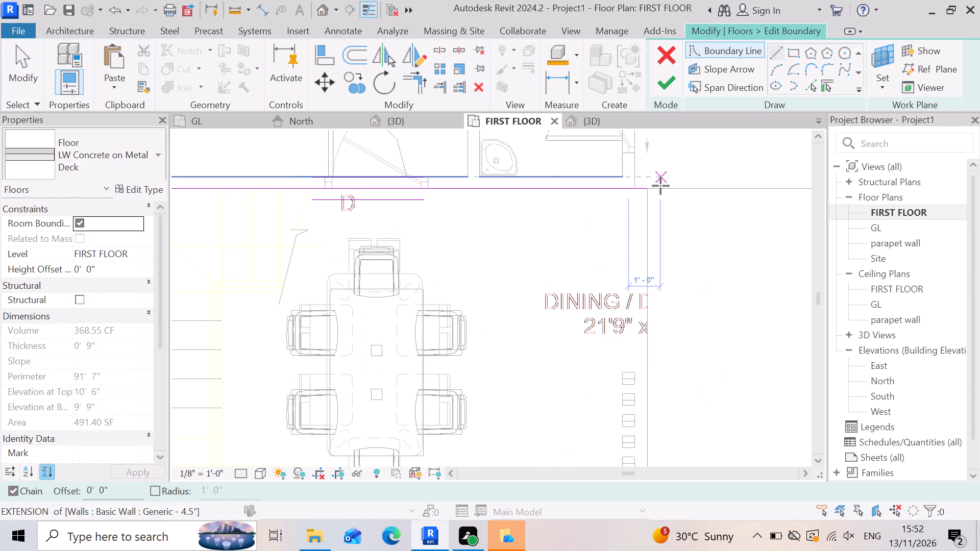
left_click(644, 189)
scroll(669, 185, "down", 13)
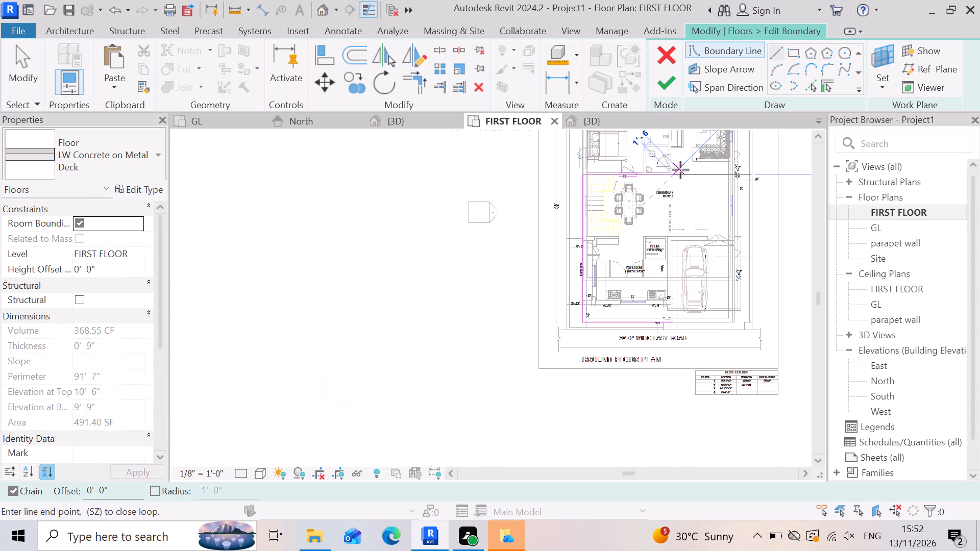
scroll(677, 345, "up", 5)
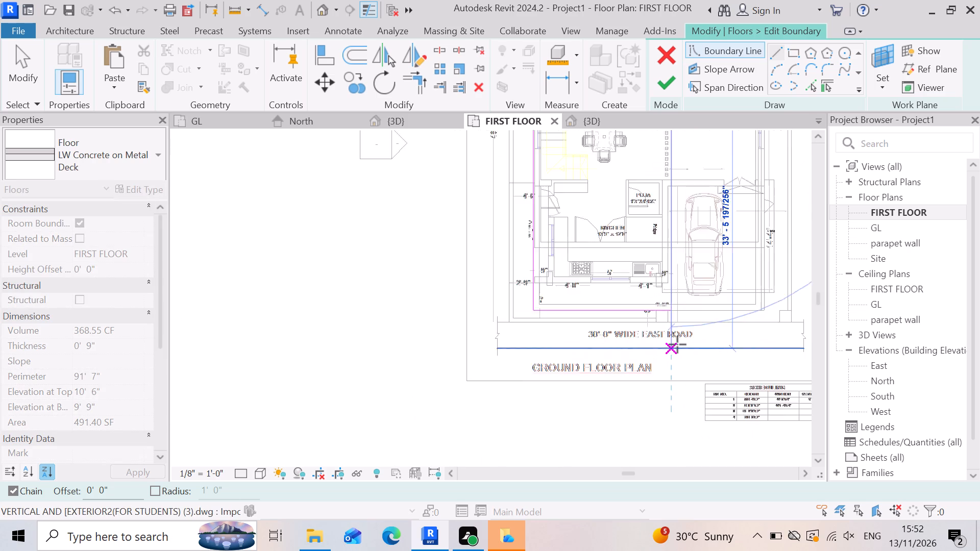
scroll(677, 344, "up", 6)
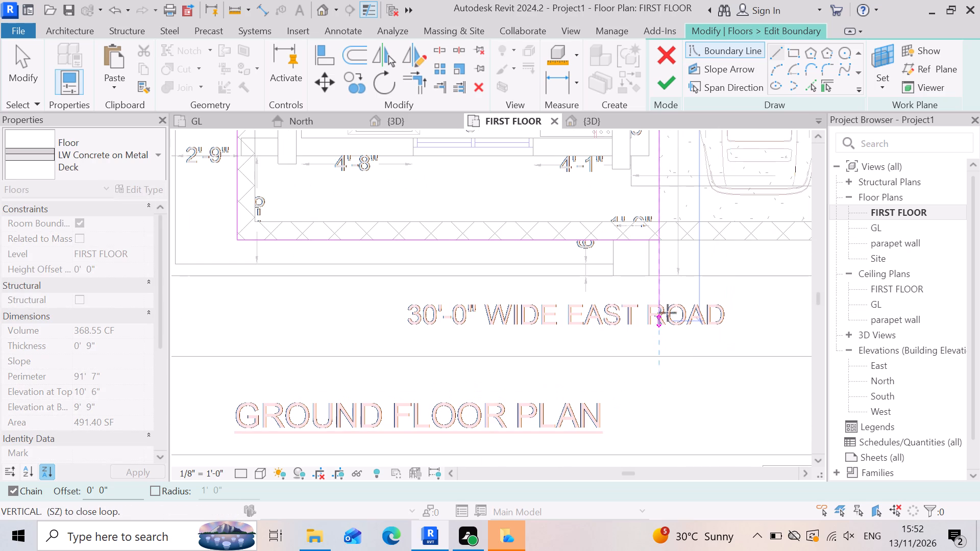
left_click(655, 242)
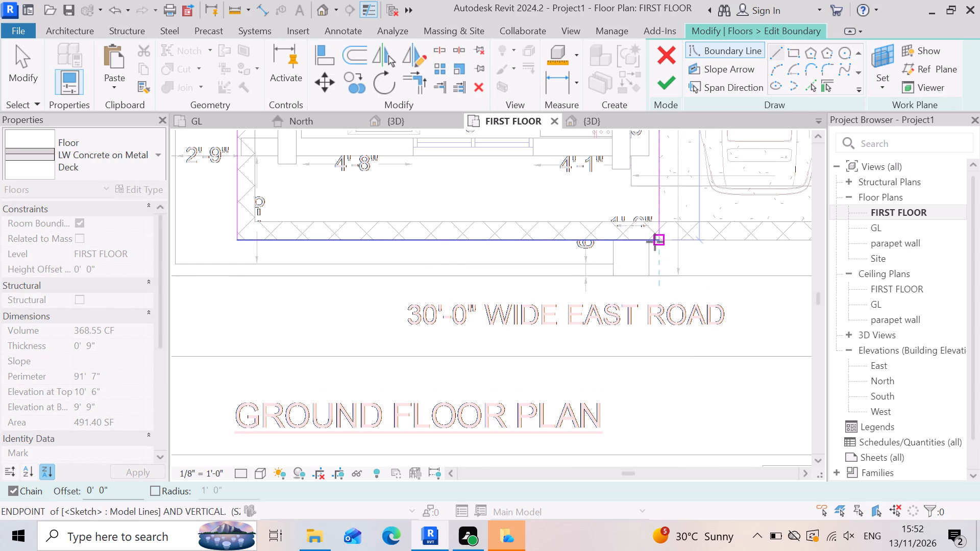
key("Escape")
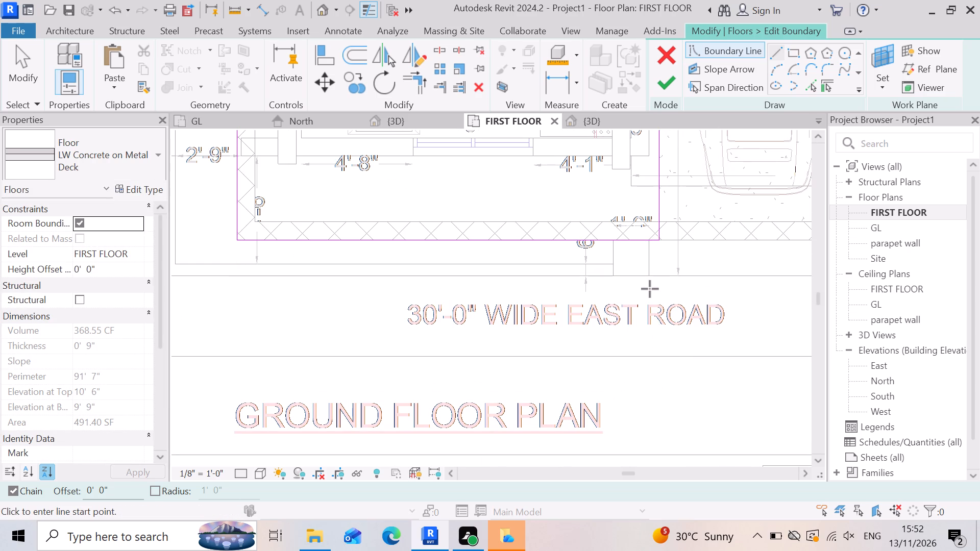
Trim the new edge line and the rear boundary line to a corner, and finish the kitchen and dining slab's boundary edit.
left_click(418, 87)
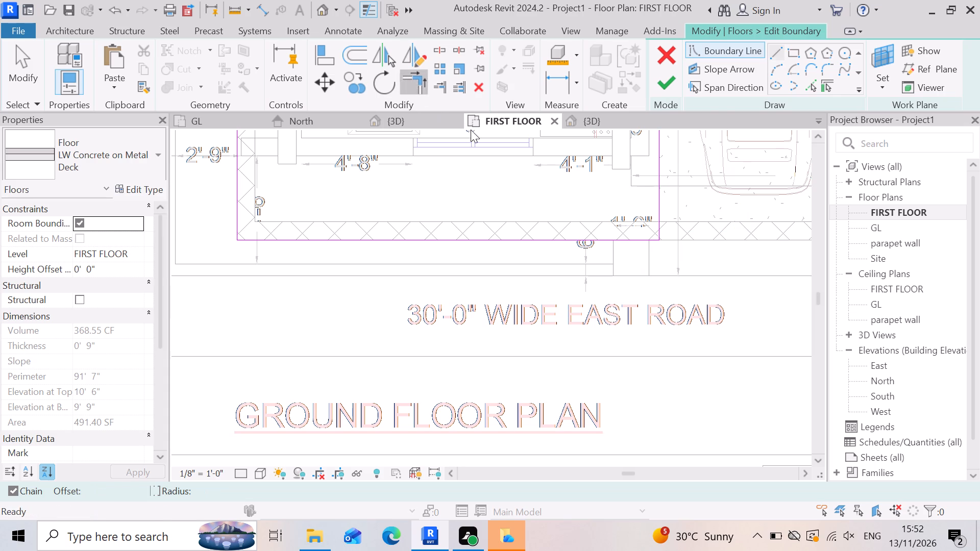
left_click(509, 232)
left_click(656, 222)
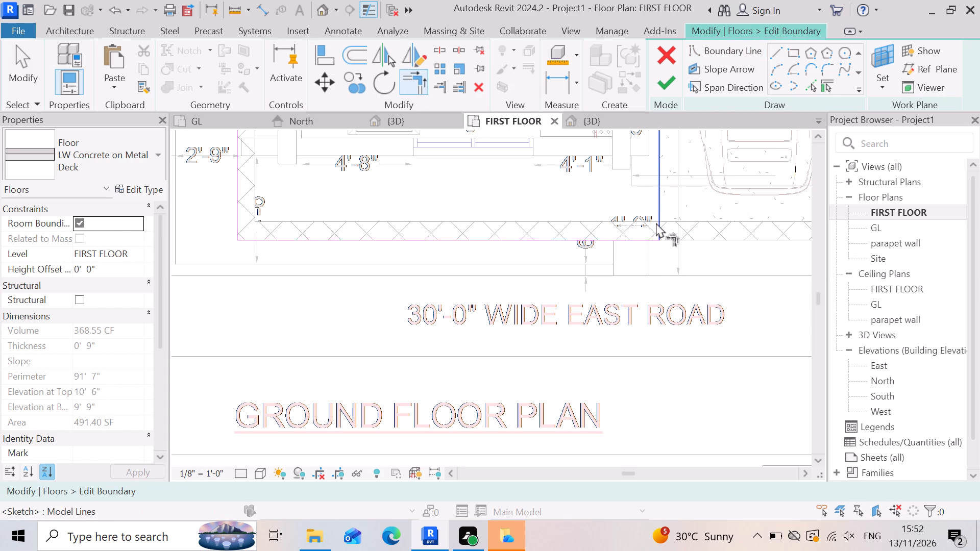
scroll(659, 242, "up", 6)
scroll(707, 325, "down", 3)
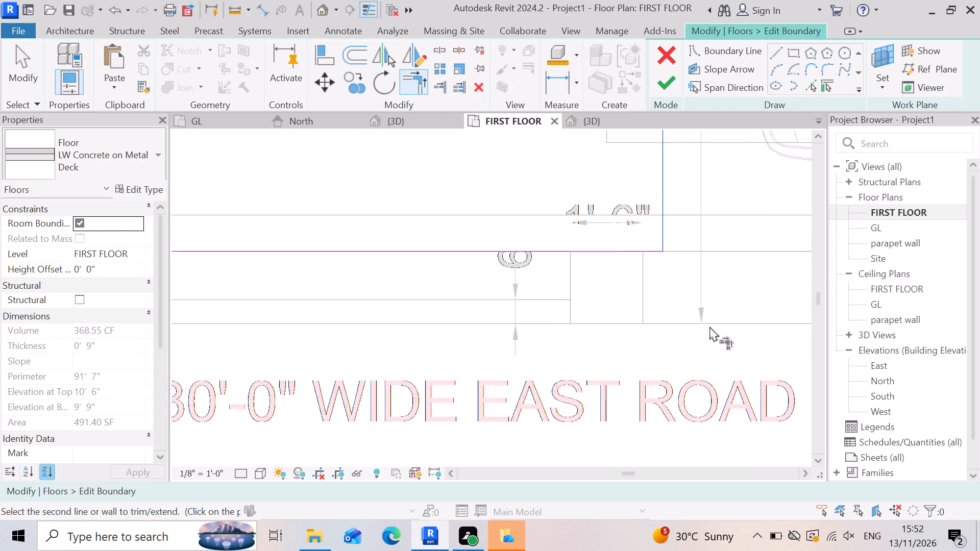
scroll(709, 326, "down", 15)
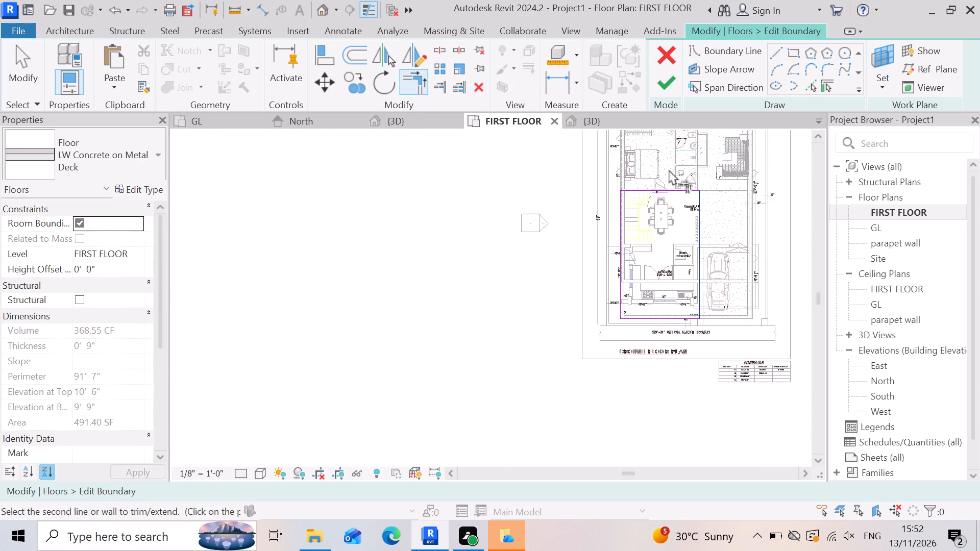
scroll(670, 169, "up", 7)
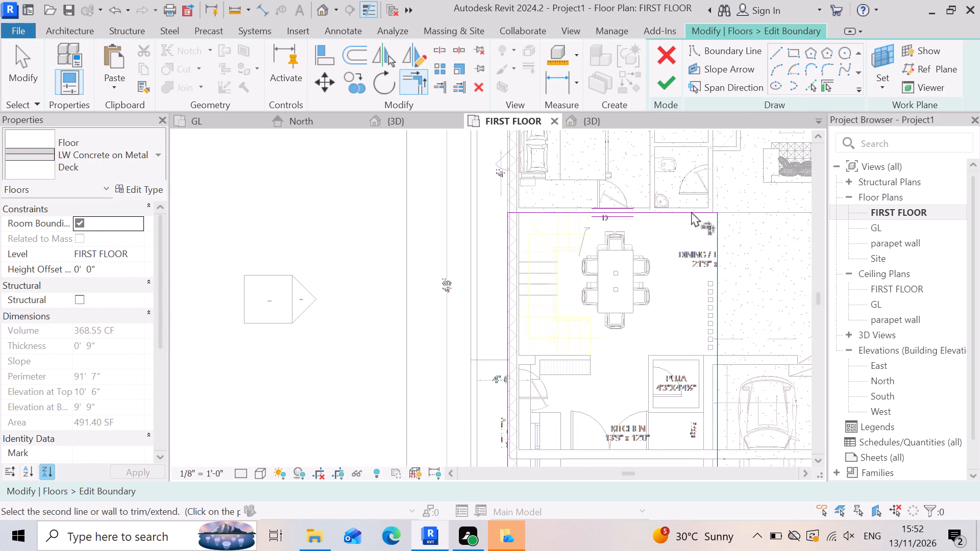
scroll(689, 210, "up", 5)
left_click(675, 215)
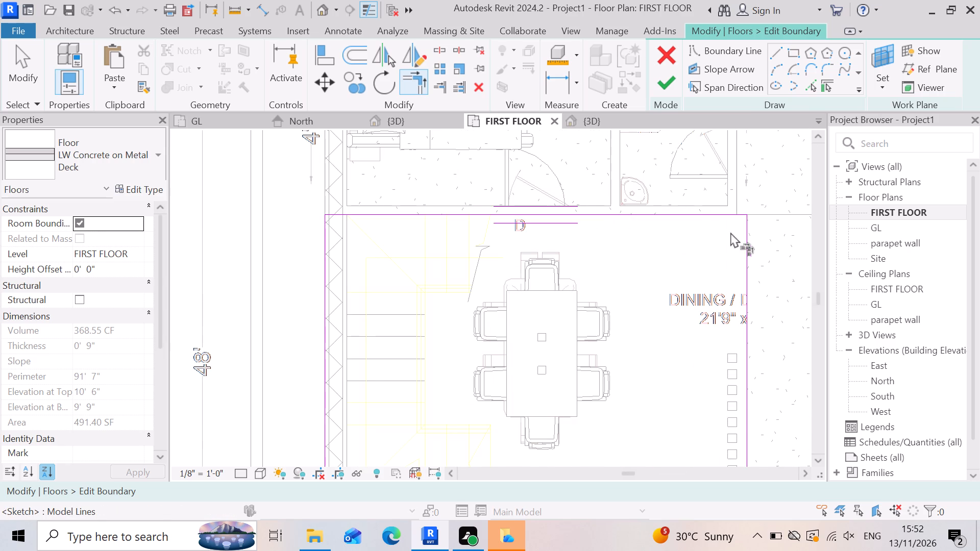
scroll(730, 232, "down", 4)
left_click(496, 277)
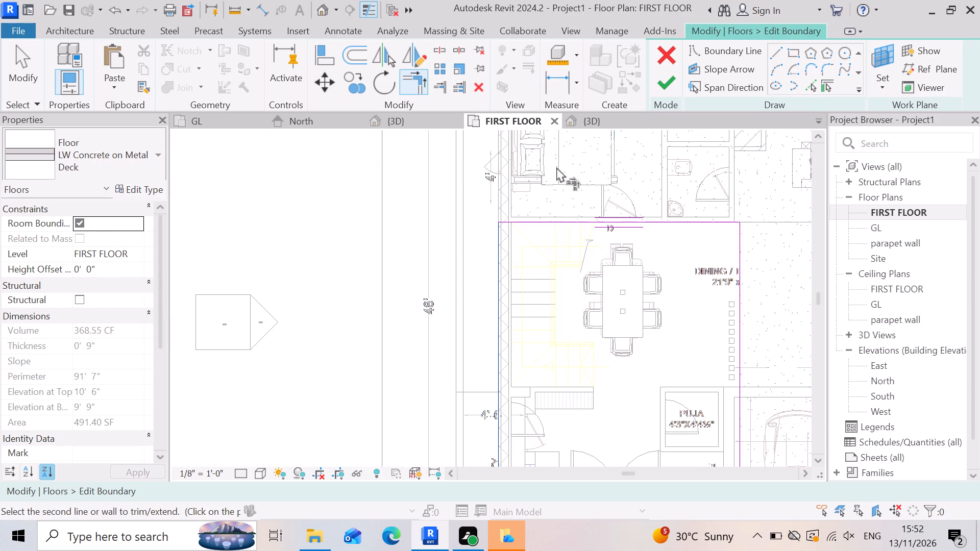
left_click(664, 85)
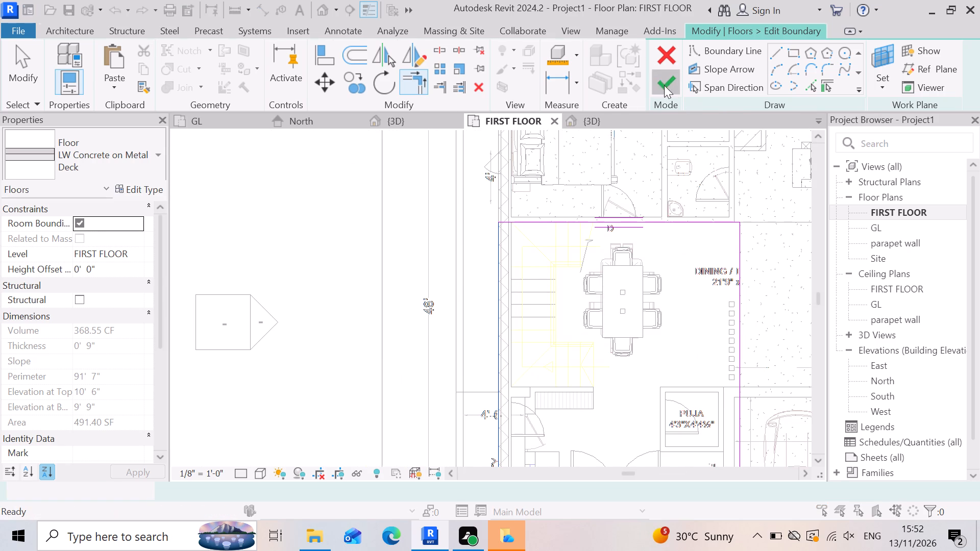
left_click(532, 277)
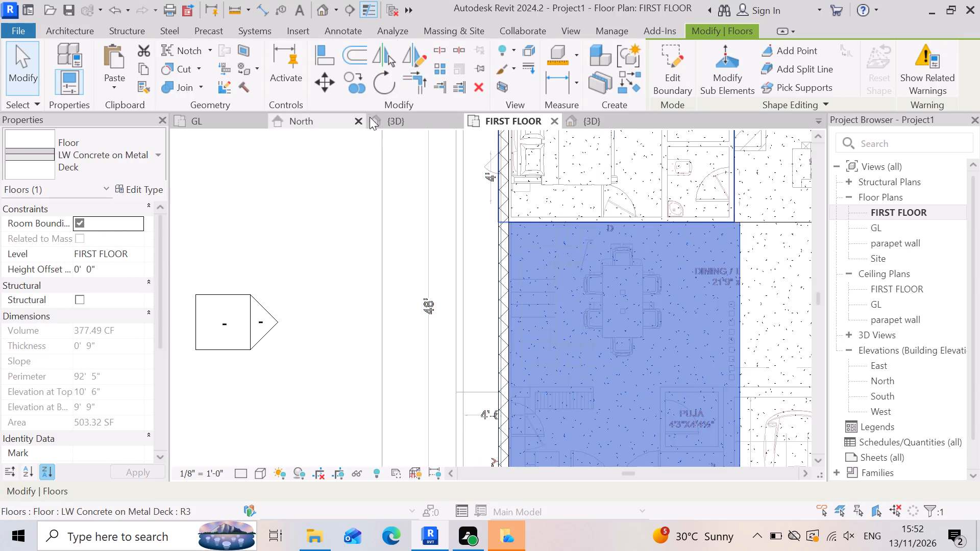
Examine in 3D how the extended slab meets the portico-side slab along the front facade.
left_click(416, 119)
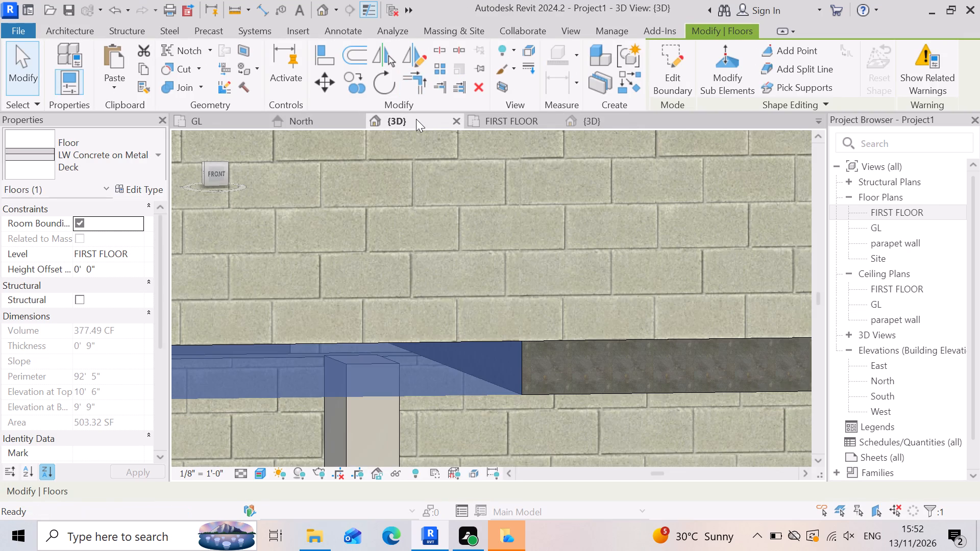
scroll(581, 336, "down", 15)
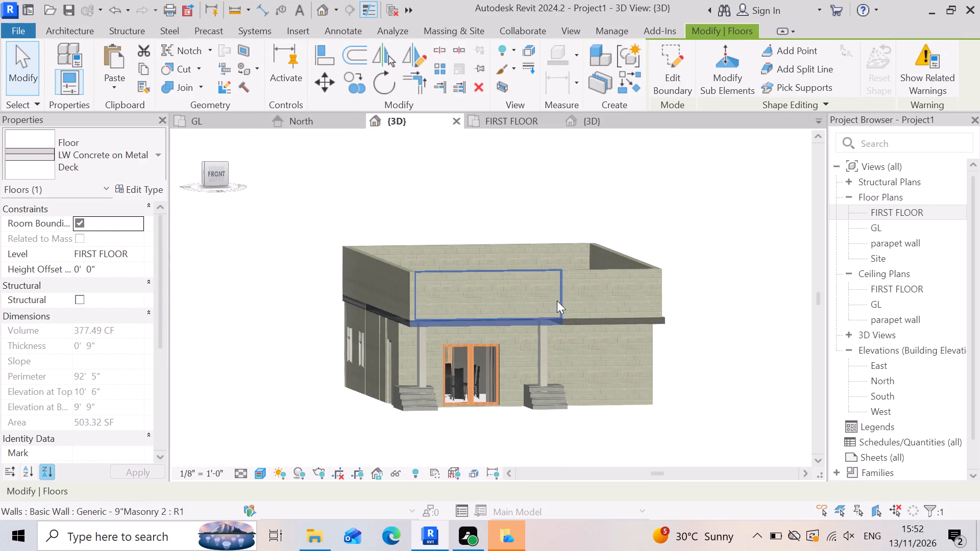
left_click(306, 429)
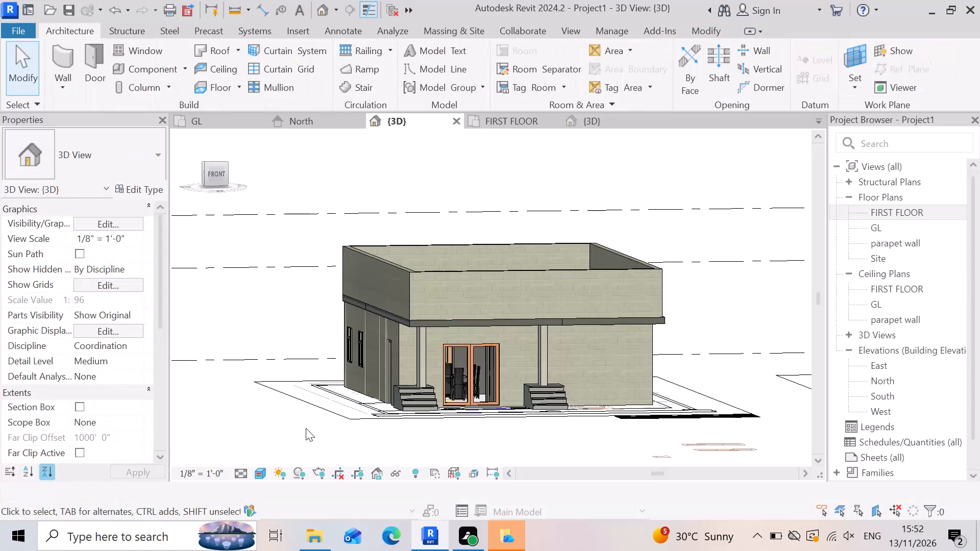
scroll(621, 345, "up", 6)
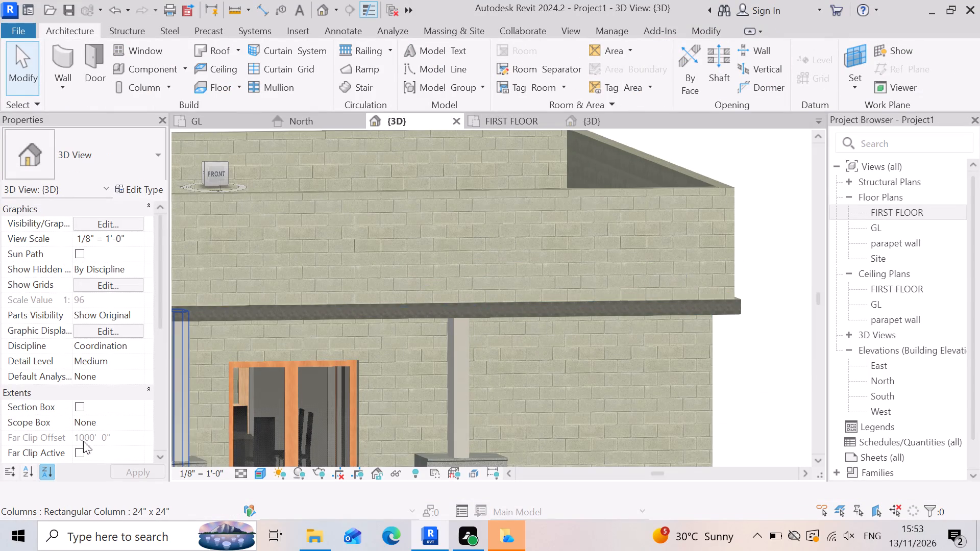
scroll(557, 333, "down", 3)
scroll(559, 331, "up", 1)
scroll(559, 331, "down", 3)
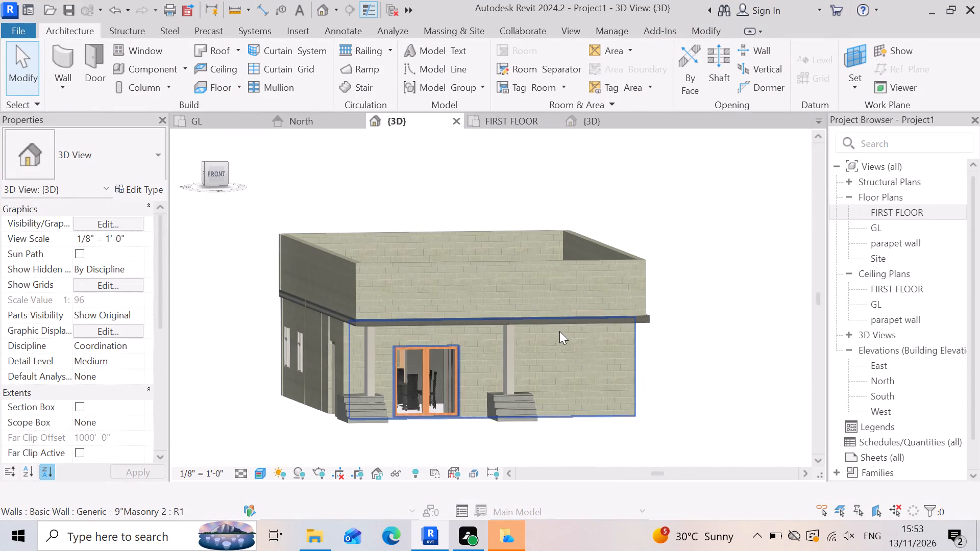
scroll(323, 445, "up", 2)
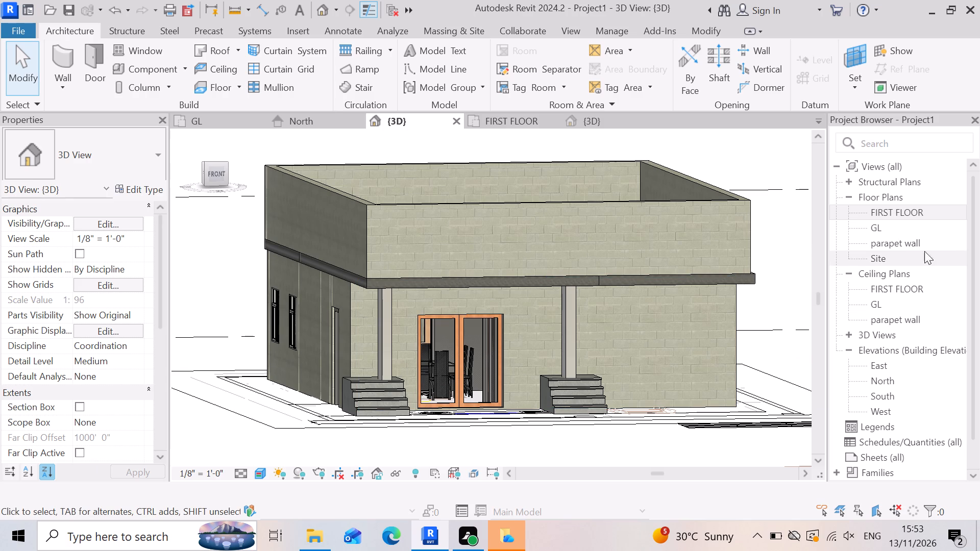
Create a rectangular floor on the GL plan, about 27'-9" wide, from the guest bedroom's inner rear corner to the portico's front outer corner.
double_click(889, 229)
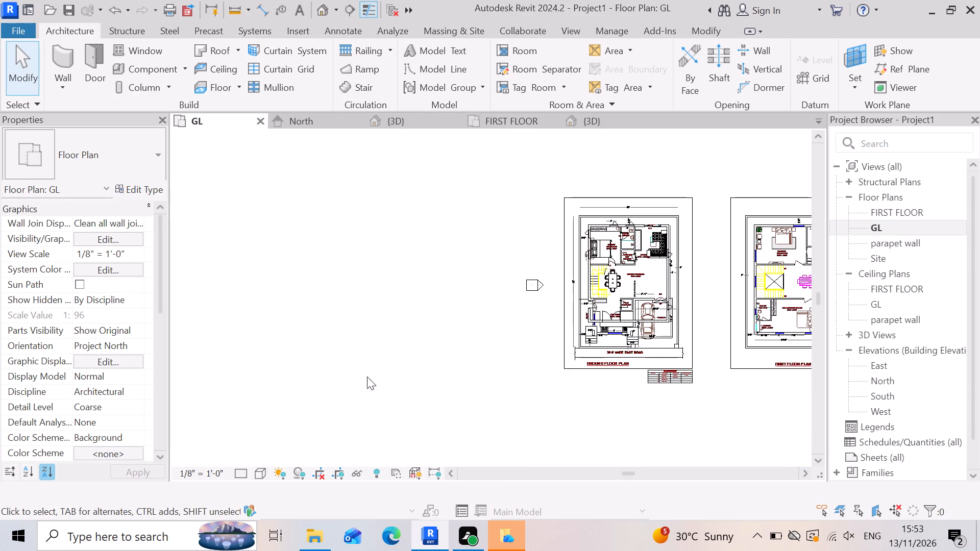
scroll(372, 372, "down", 3)
scroll(430, 350, "up", 2)
scroll(586, 300, "up", 2)
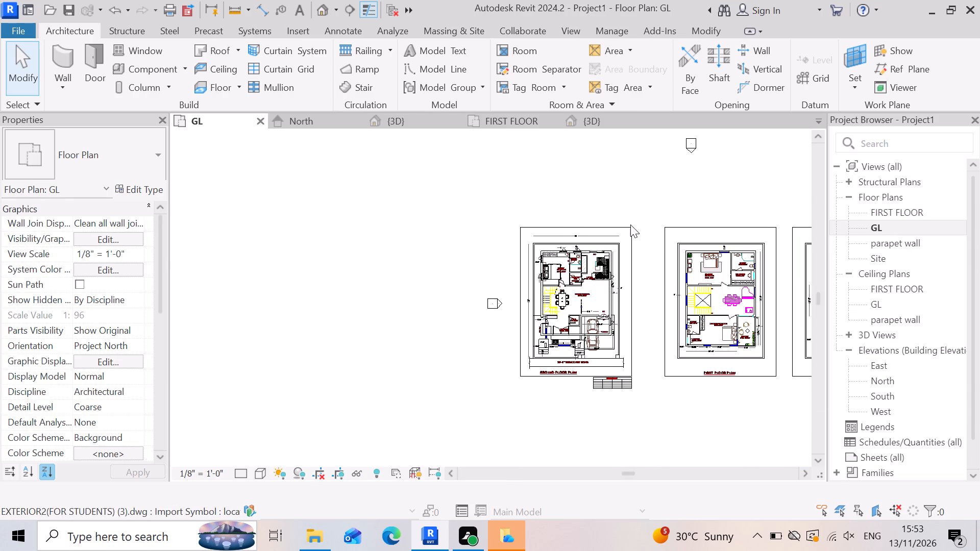
scroll(630, 224, "up", 3)
scroll(599, 296, "up", 6)
scroll(396, 233, "up", 1)
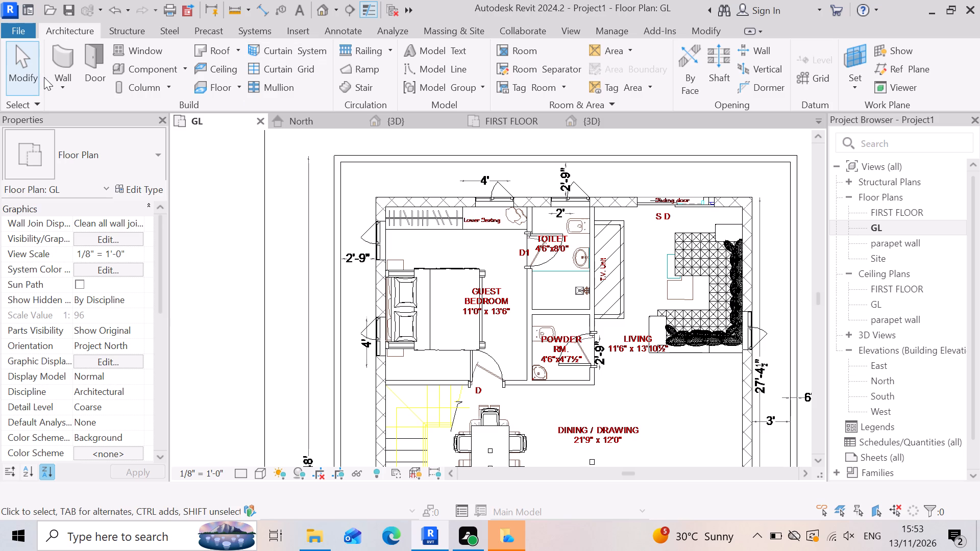
double_click(224, 84)
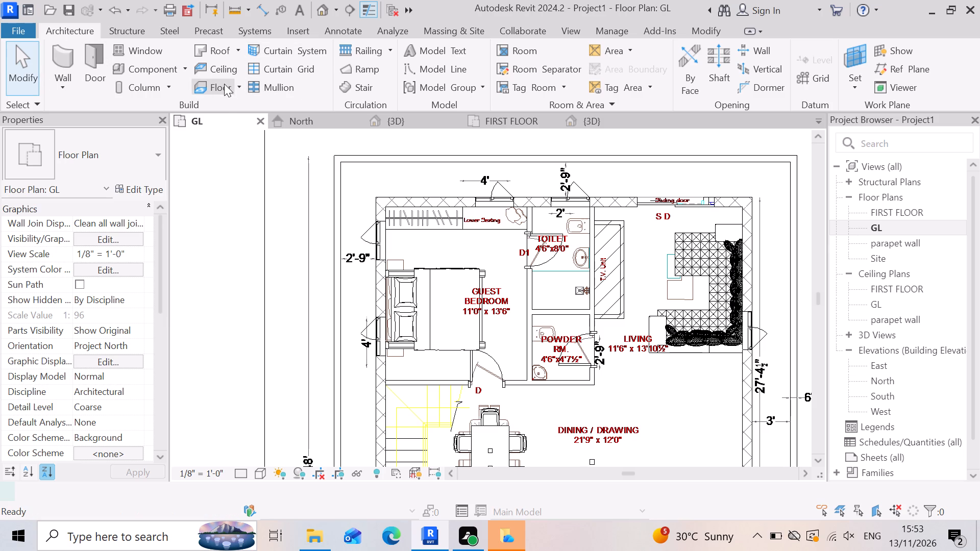
scroll(467, 240, "up", 2)
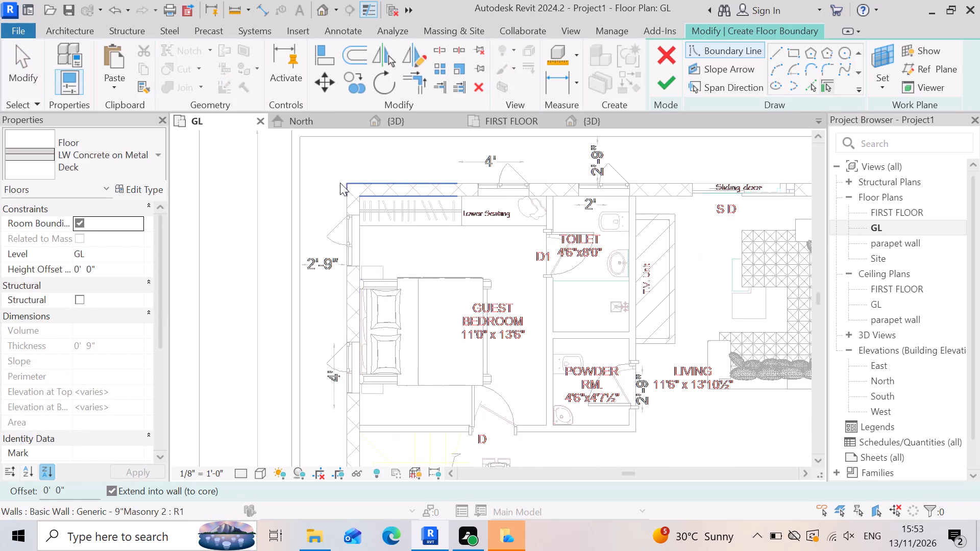
scroll(340, 183, "up", 3)
left_click(792, 57)
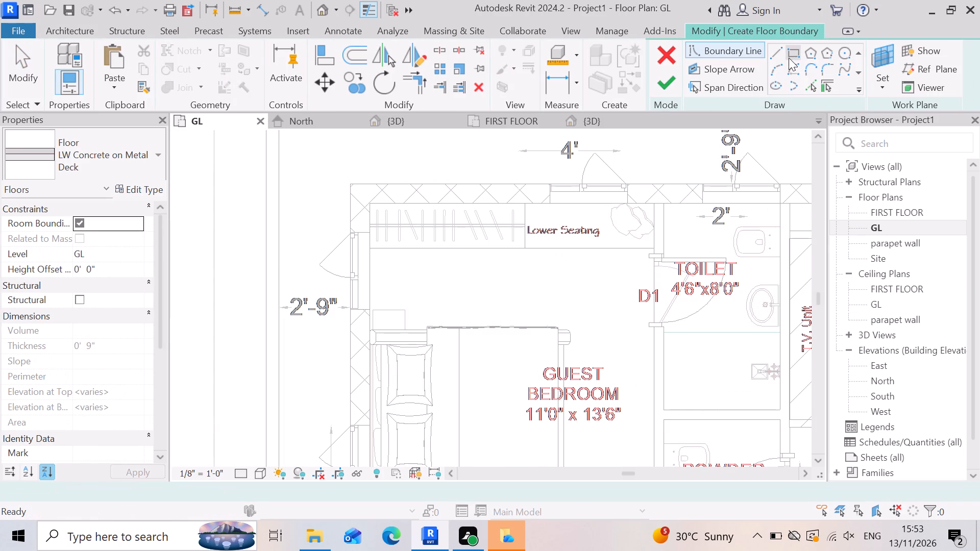
scroll(389, 210, "up", 5)
left_click(348, 197)
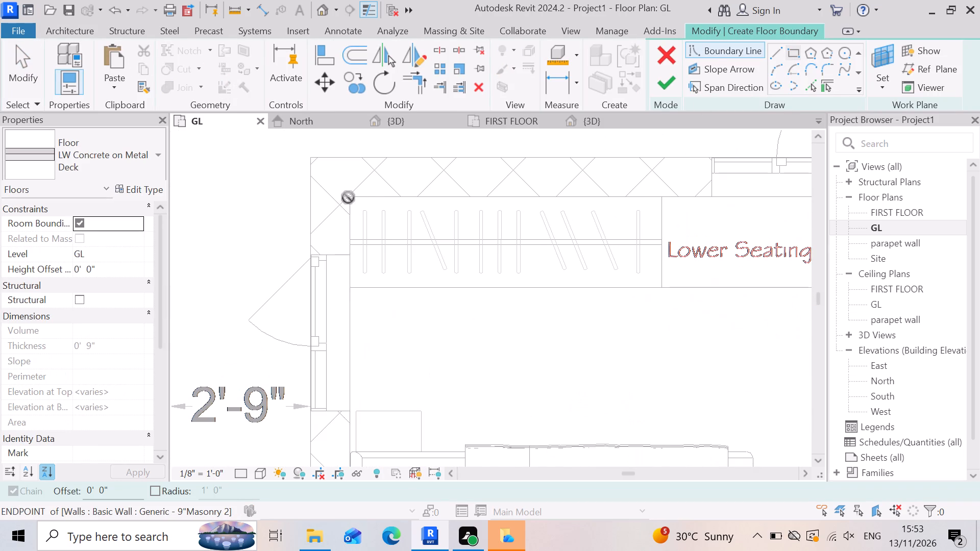
scroll(440, 223, "down", 11)
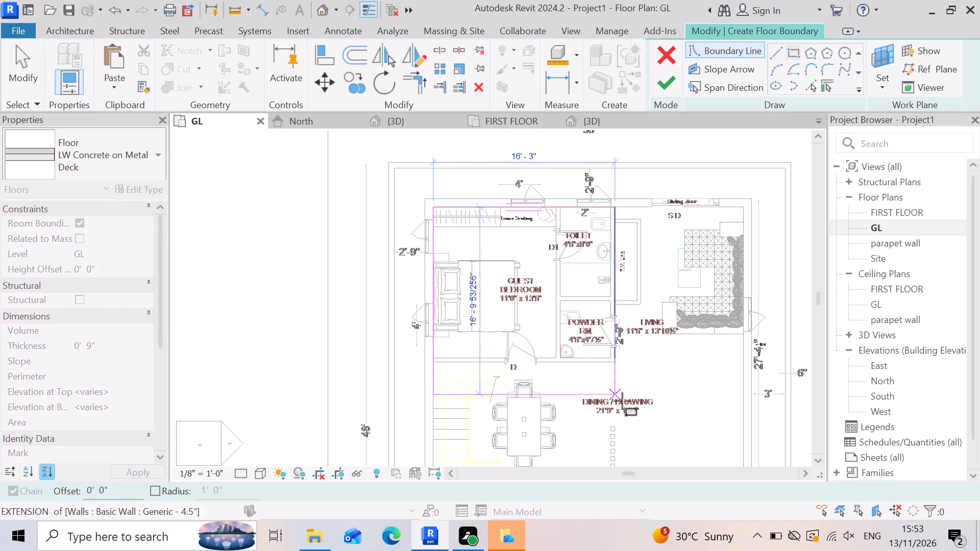
scroll(618, 356, "up", 3)
scroll(624, 339, "down", 3)
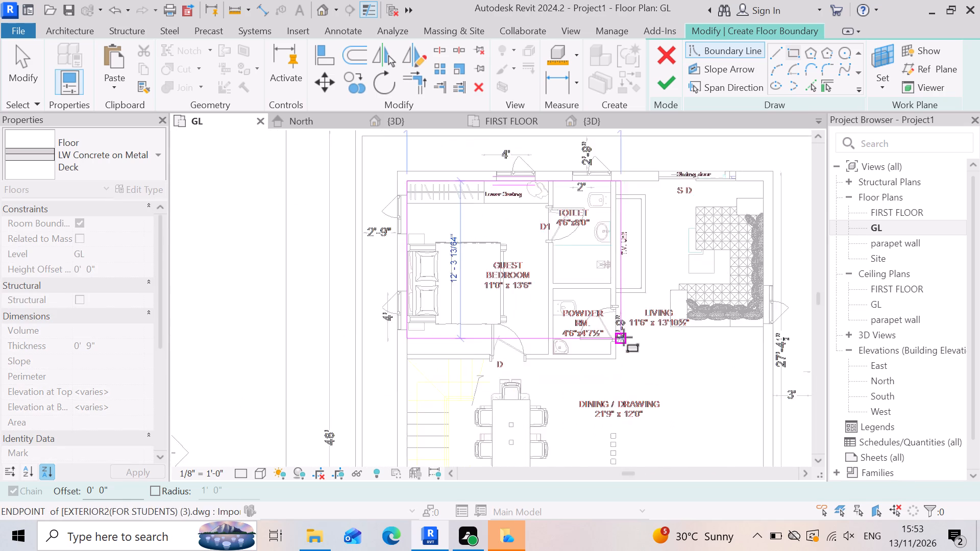
scroll(624, 337, "down", 5)
scroll(694, 393, "down", 5)
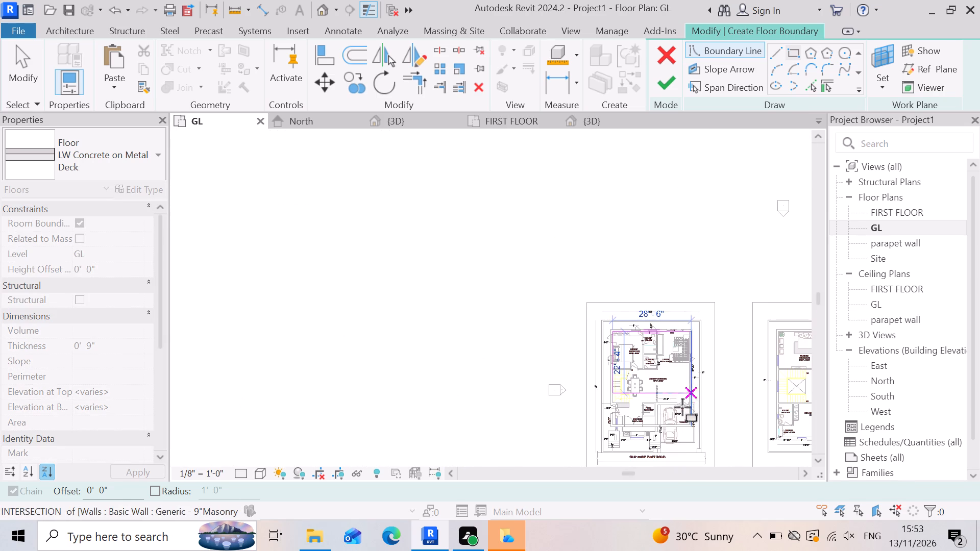
scroll(699, 428, "up", 10)
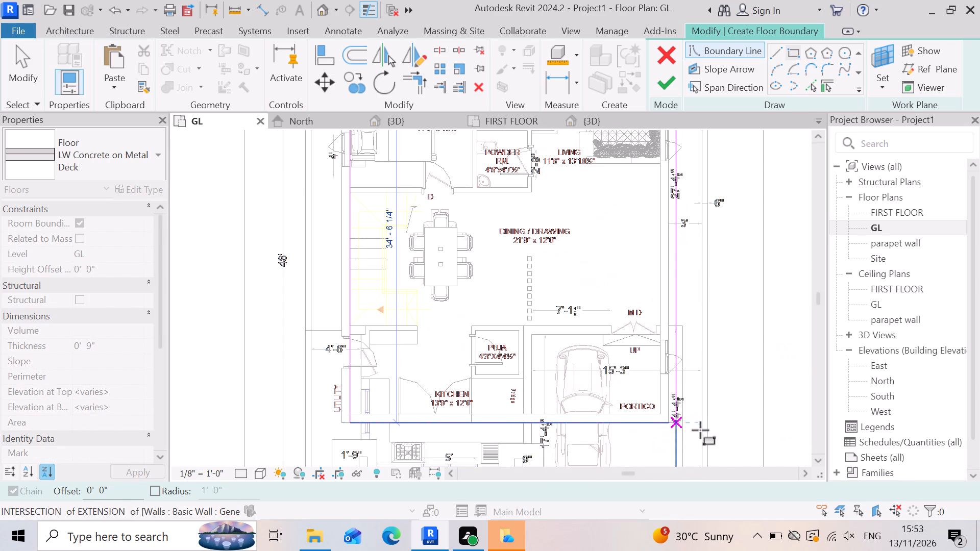
scroll(676, 427, "down", 3)
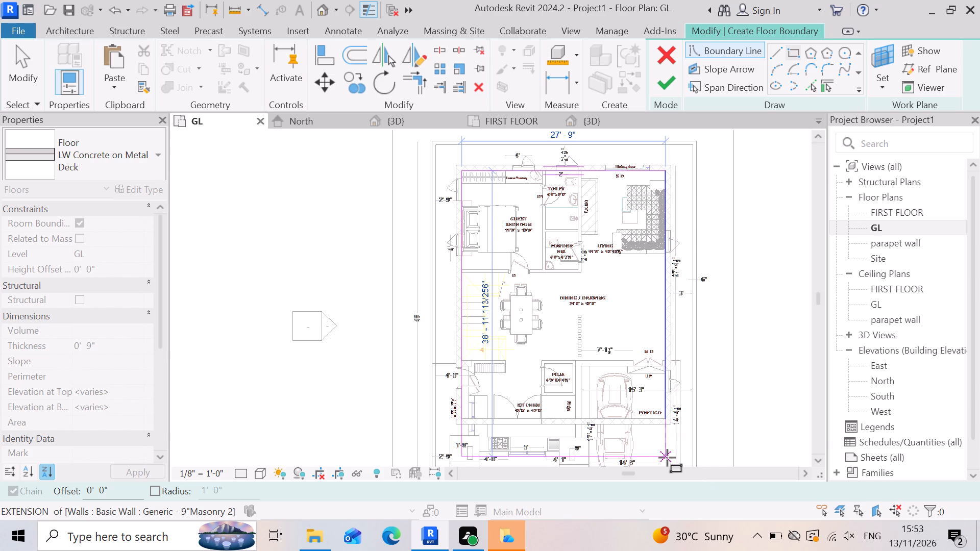
left_click(667, 458)
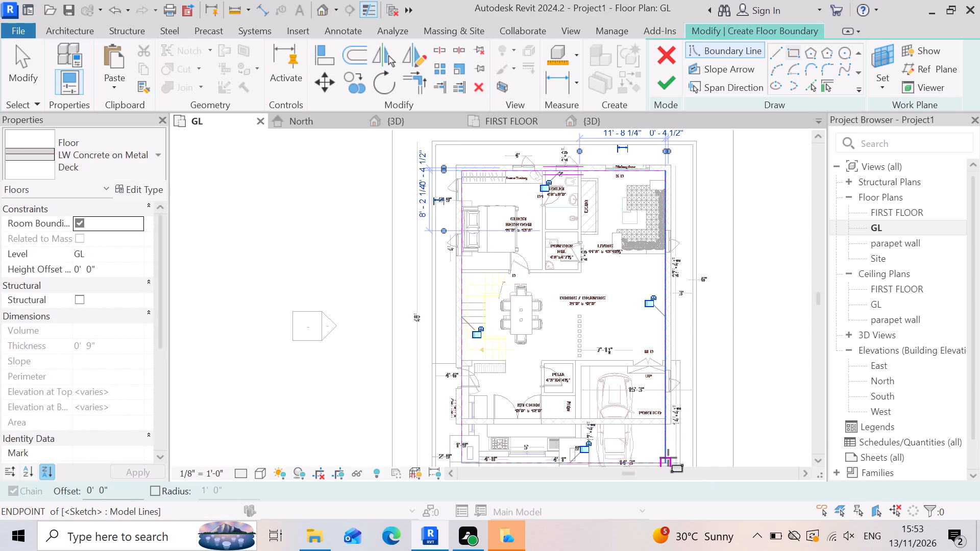
left_click(679, 89)
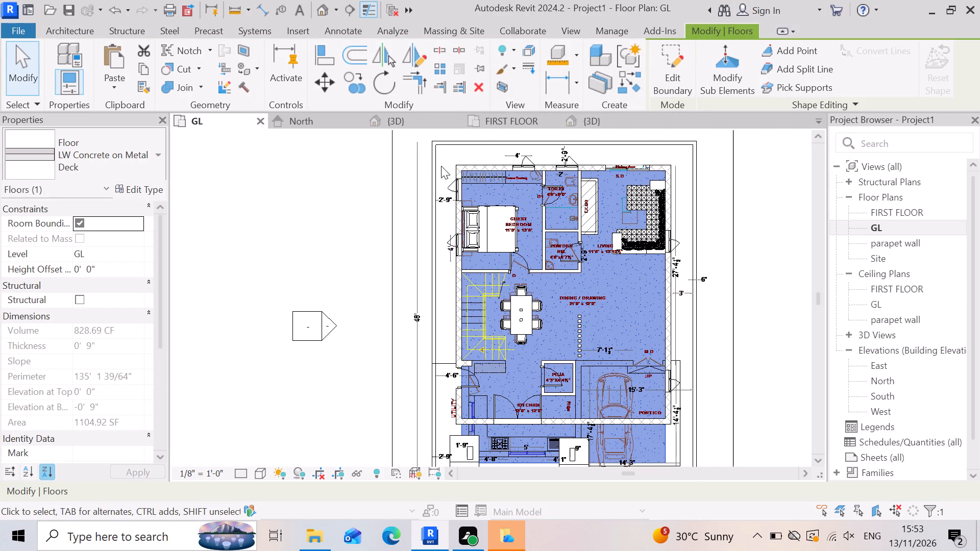
Close the Mr_GG_metric_Tree_Spruce_1898 family without saving the project or the family.
left_click(604, 123)
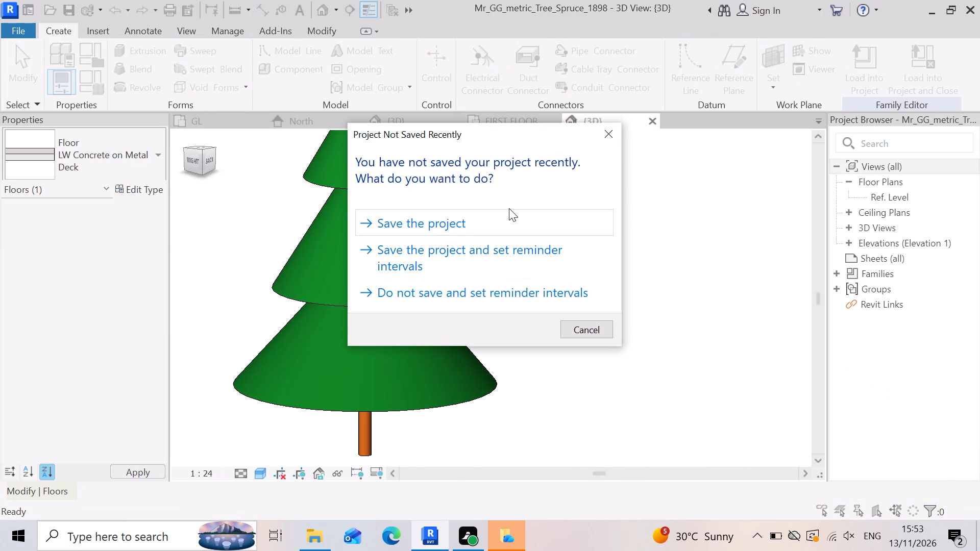
left_click(609, 139)
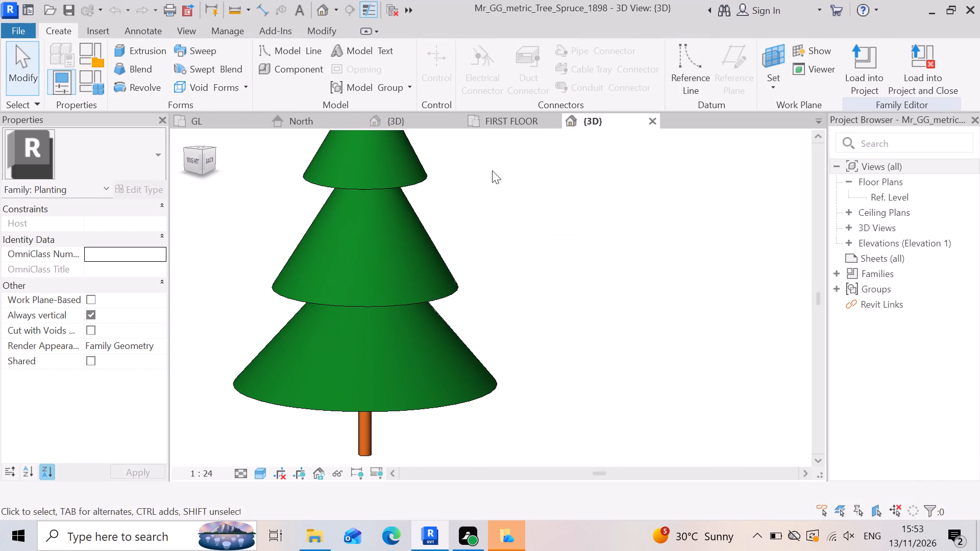
left_click(647, 118)
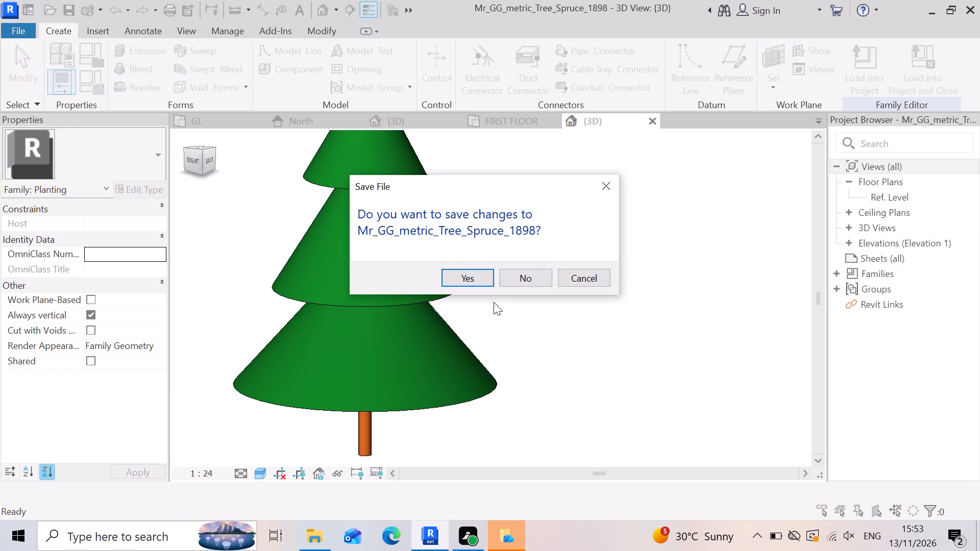
left_click(513, 279)
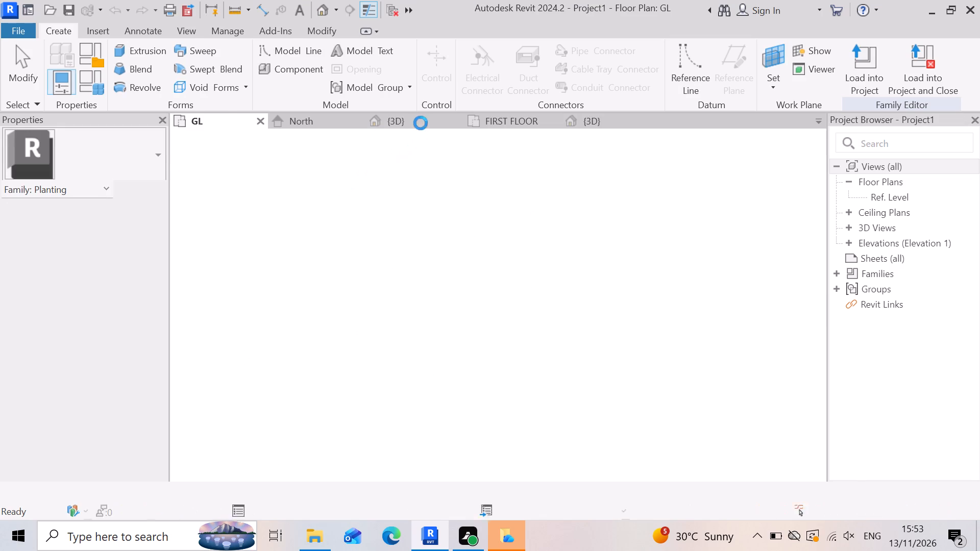
Examine in 3D how the new ground-level slab's edges sit against the outer walls at the front, side and rear.
left_click(417, 121)
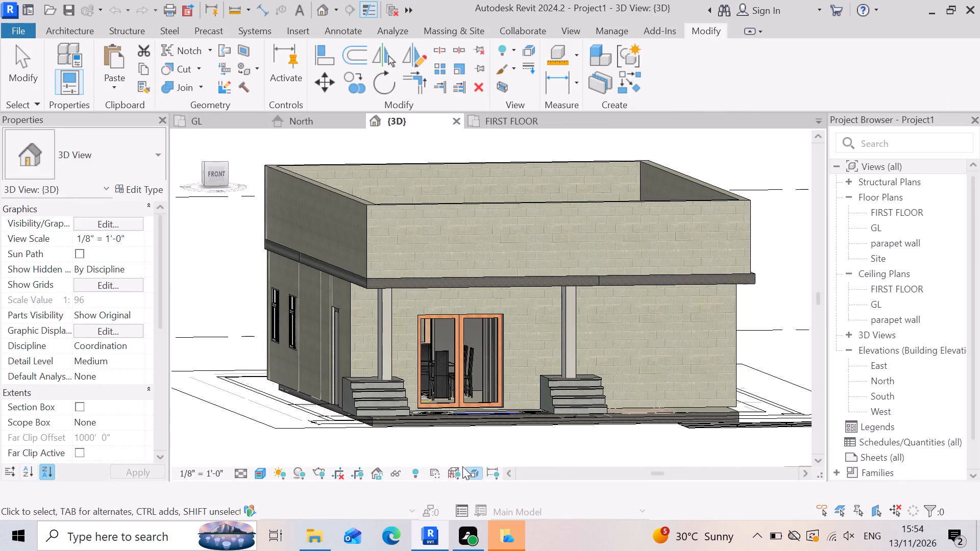
left_click(226, 369)
scroll(380, 445, "up", 1)
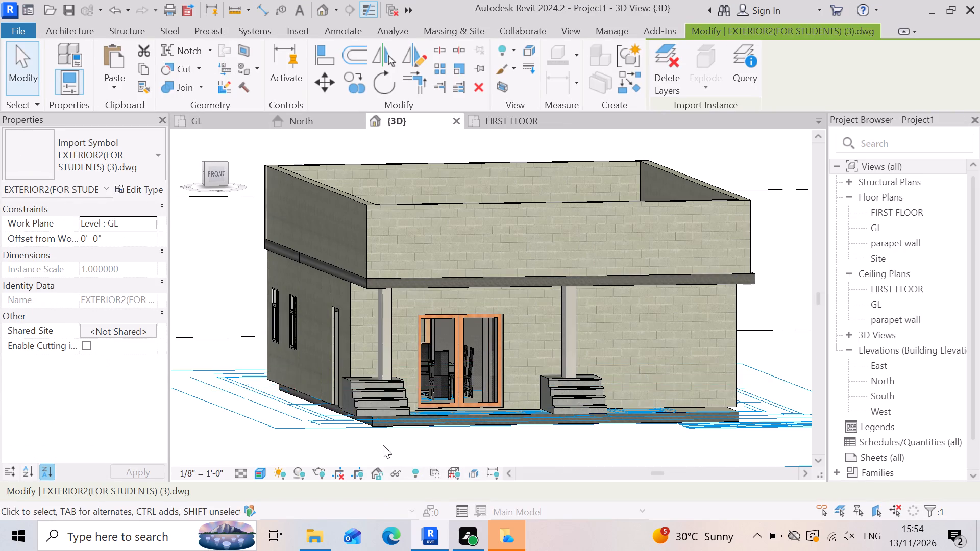
scroll(383, 445, "up", 6)
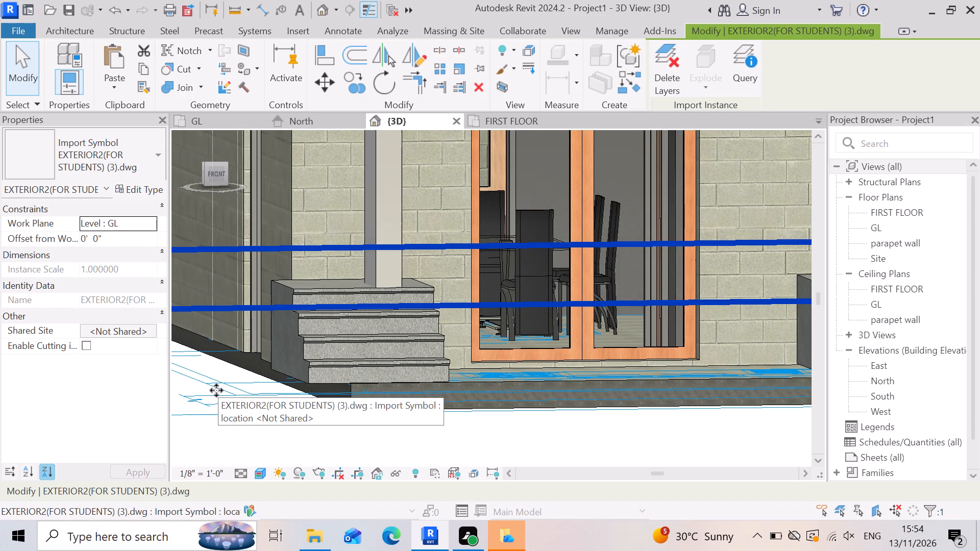
scroll(713, 405, "down", 7)
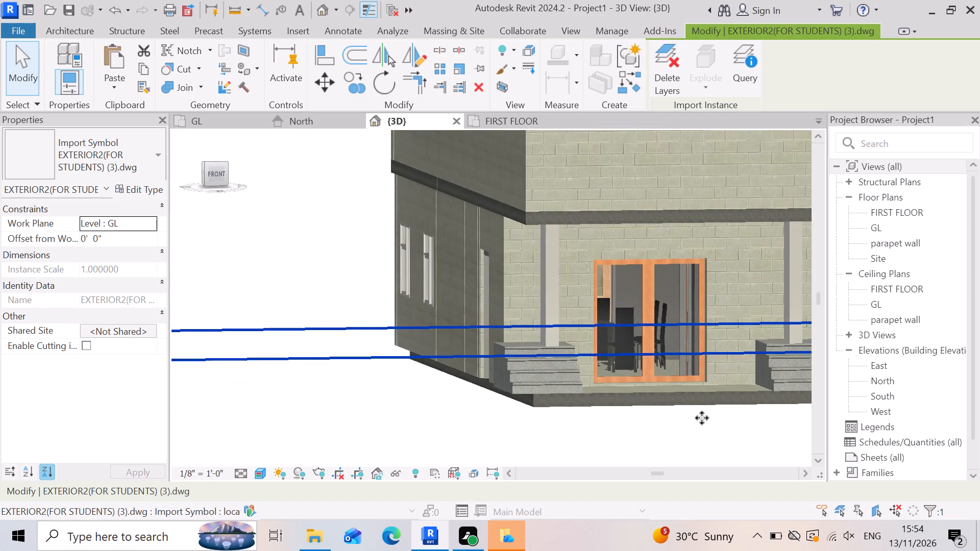
scroll(342, 369, "down", 3)
right_click_drag(395, 410, 417, 383, "shift")
middle_click_drag(401, 400, 406, 388, "shift")
middle_click_drag(410, 387, 574, 432, "shift")
right_click_drag(417, 383, 580, 435, "shift")
scroll(582, 347, "down", 4)
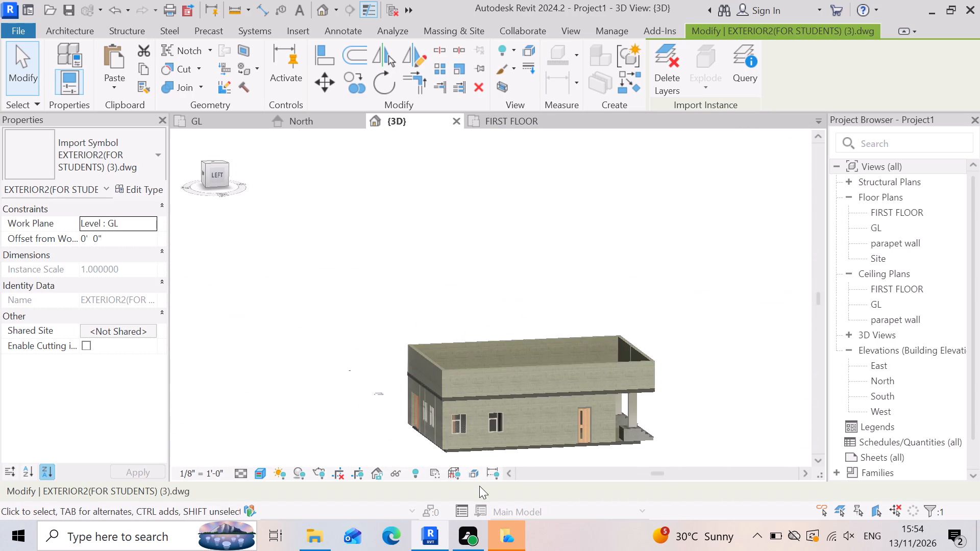
scroll(475, 483, "up", 15)
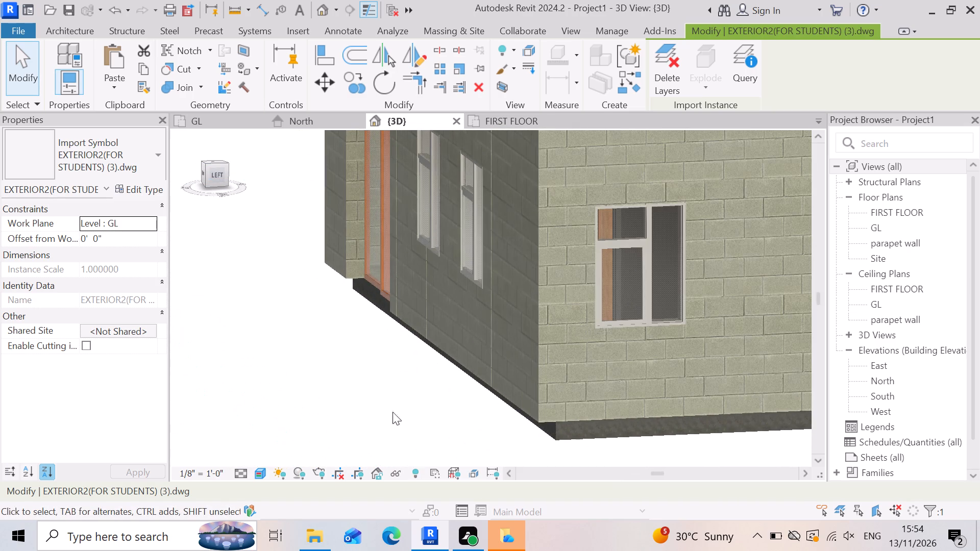
scroll(431, 338, "up", 3)
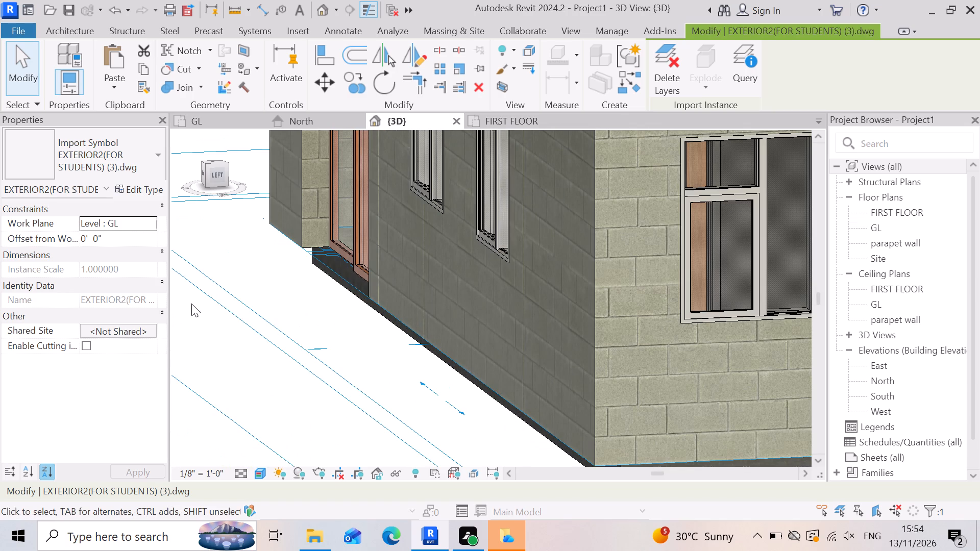
scroll(362, 243, "up", 4)
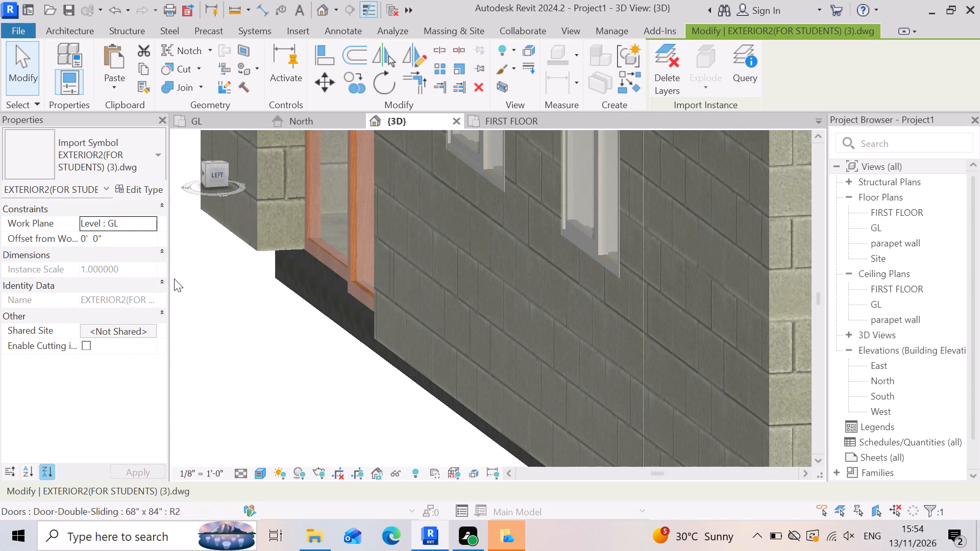
left_click(302, 292)
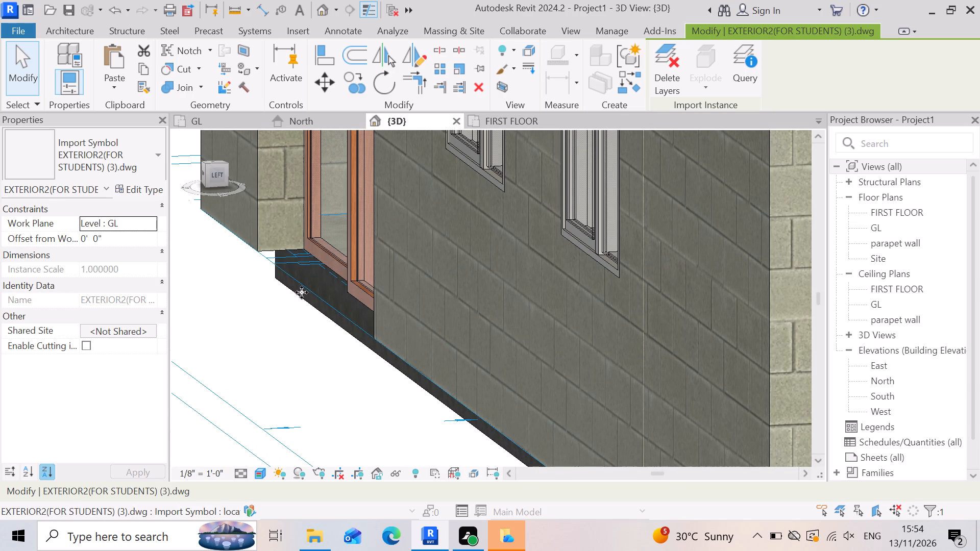
scroll(346, 315, "down", 7)
scroll(430, 373, "down", 2)
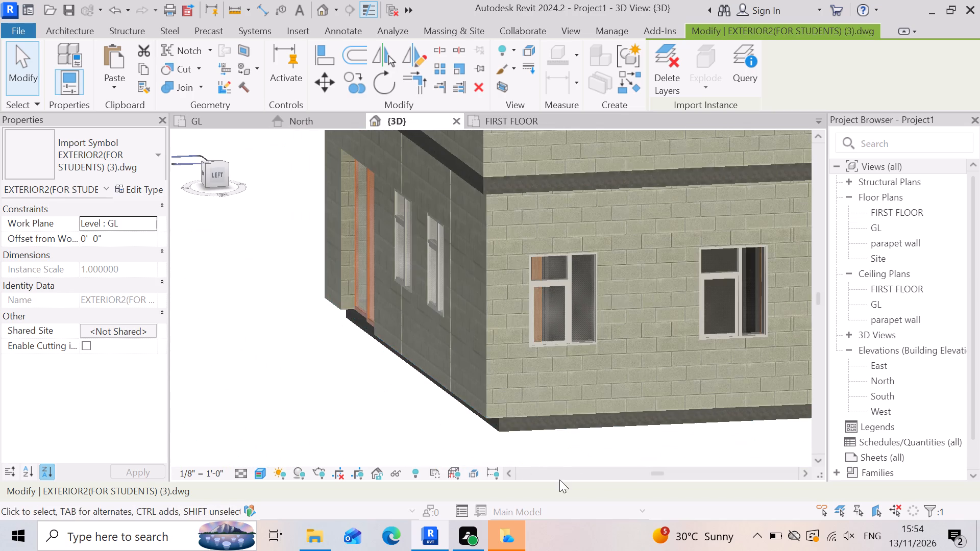
scroll(559, 480, "up", 4)
left_click(516, 416)
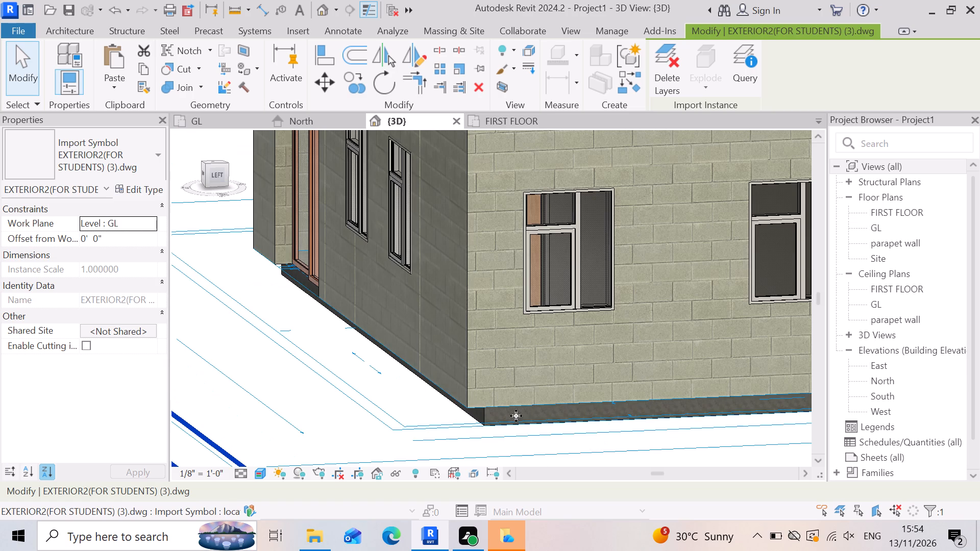
scroll(524, 429, "up", 4)
key("Escape")
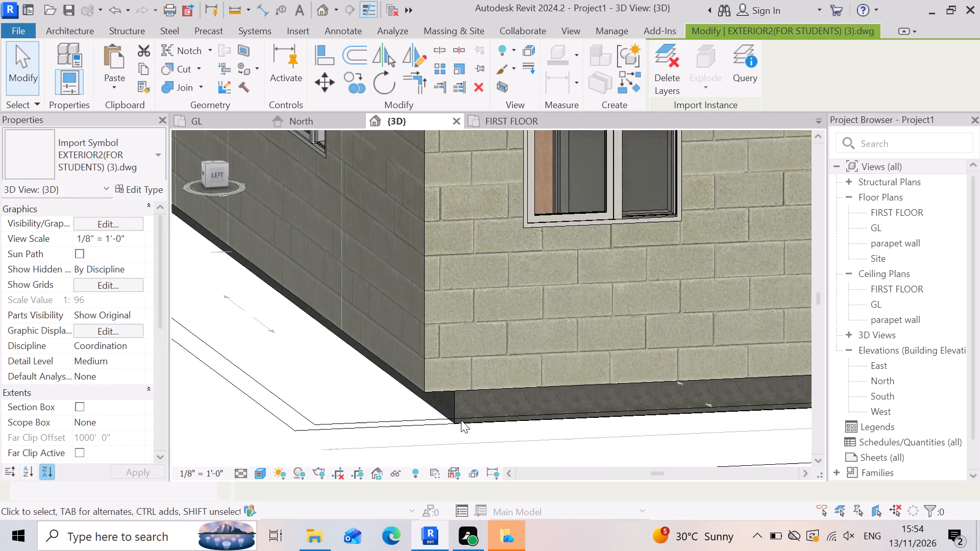
Open the ground-level slab's boundary for editing in the GL plan and delete its rear edge line.
scroll(461, 420, "up", 5)
left_click(484, 397)
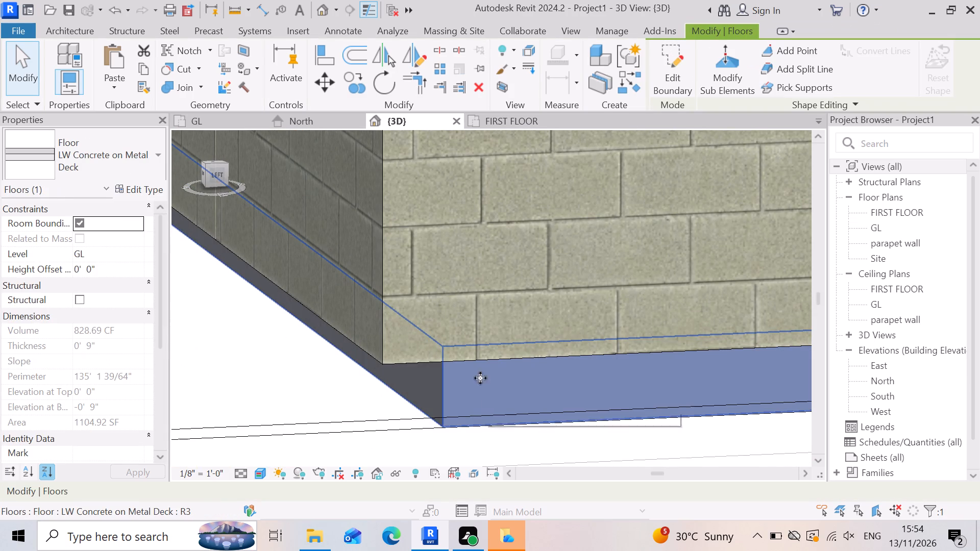
left_click(671, 57)
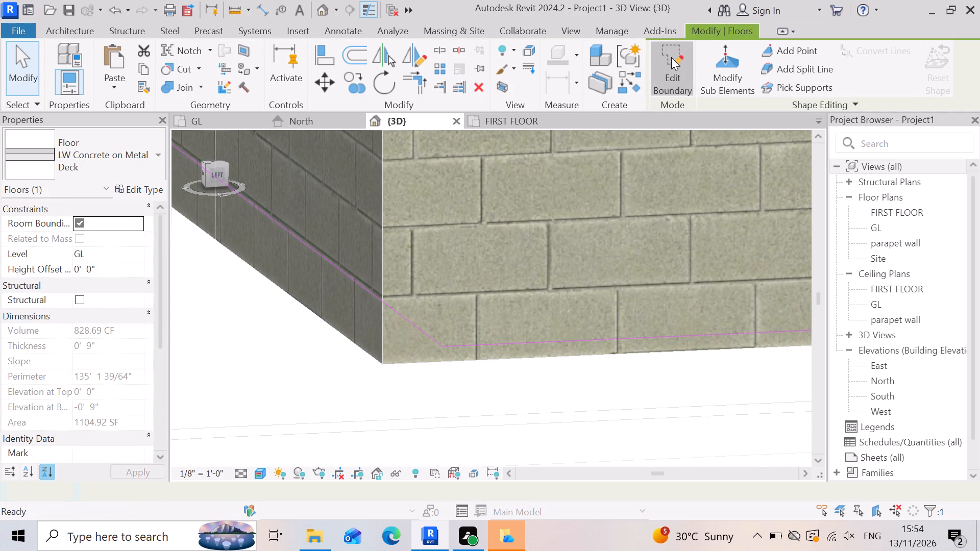
scroll(545, 249, "down", 4)
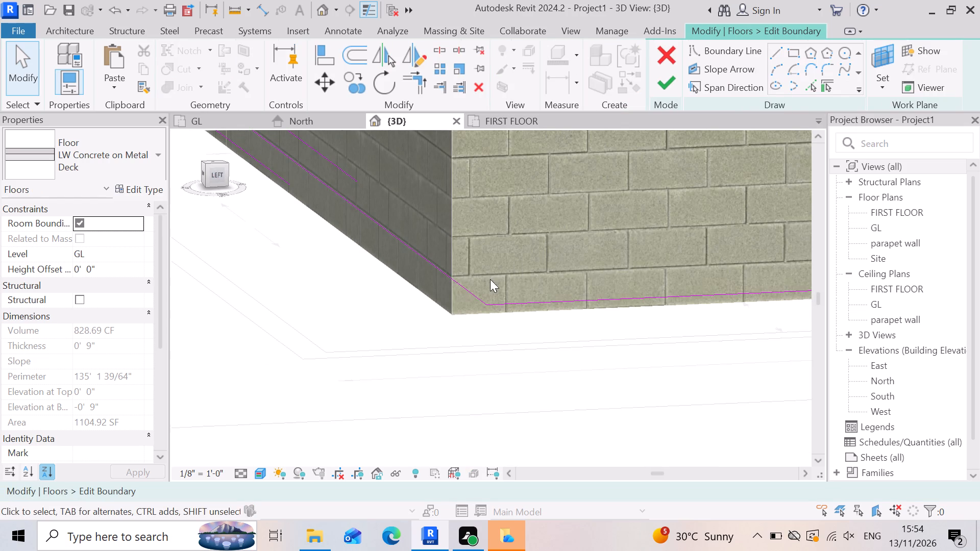
scroll(509, 274, "down", 3)
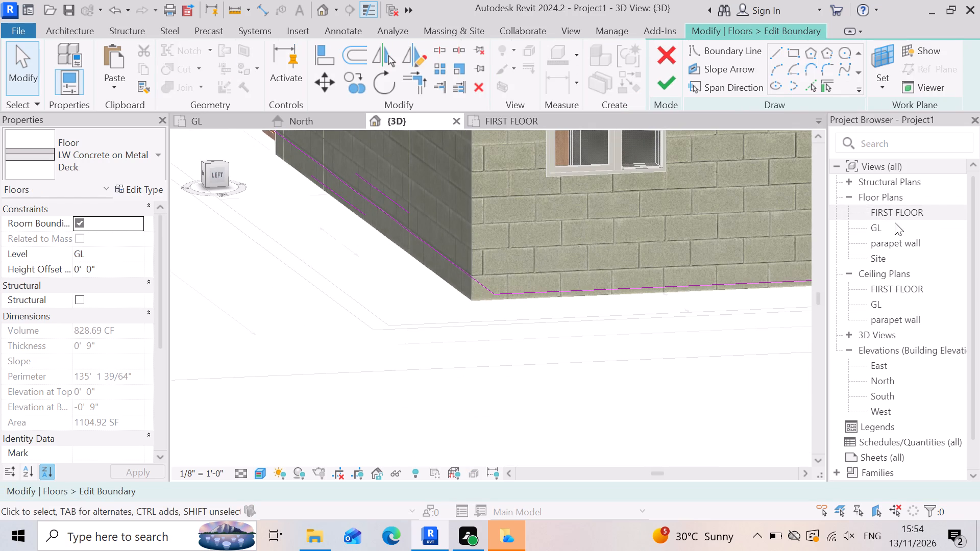
double_click(895, 233)
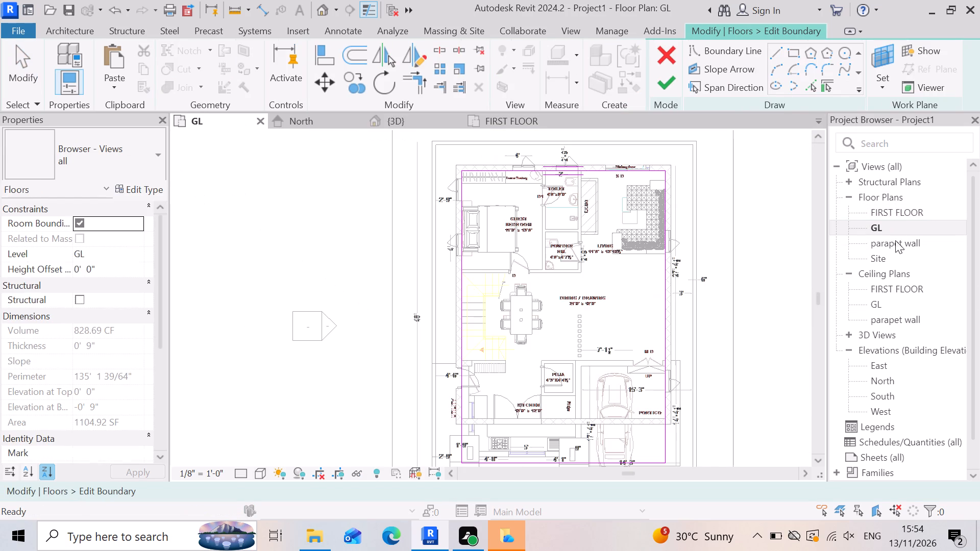
scroll(556, 280, "down", 5)
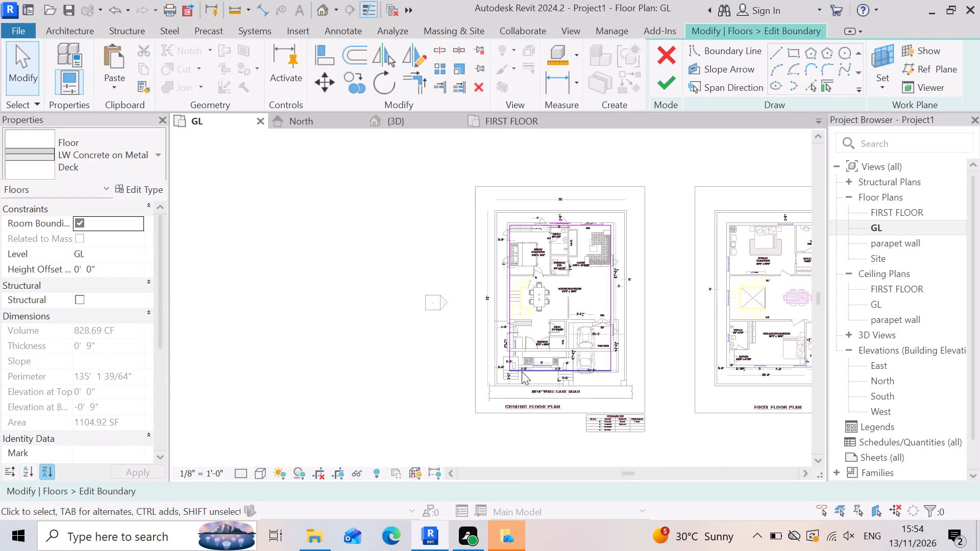
scroll(527, 379, "up", 12)
scroll(612, 386, "down", 11)
scroll(570, 233, "up", 2)
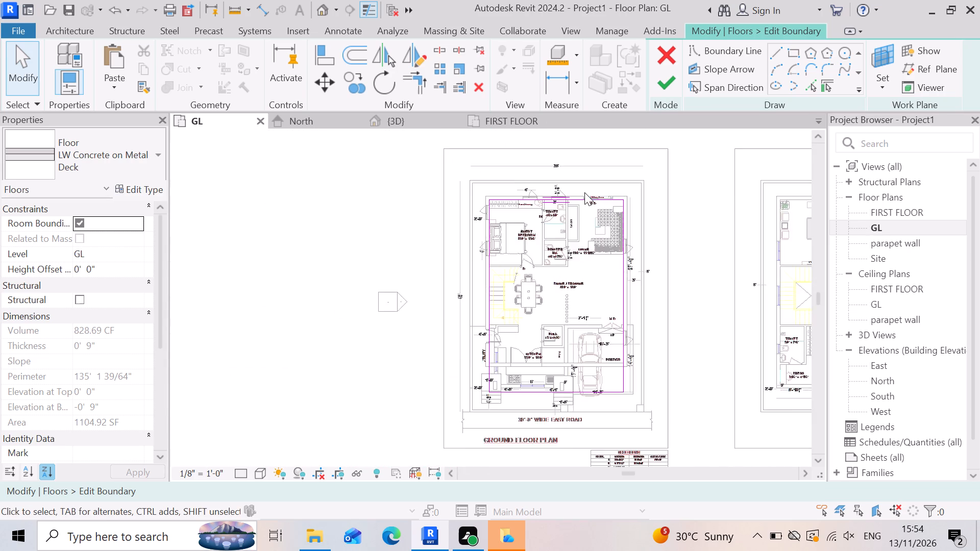
scroll(584, 192, "up", 6)
scroll(627, 180, "up", 3)
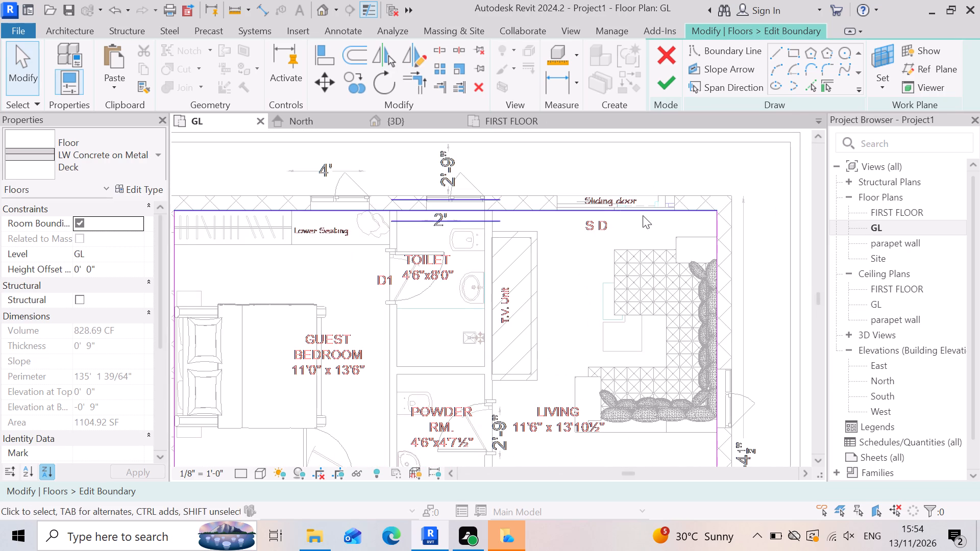
left_click(665, 206)
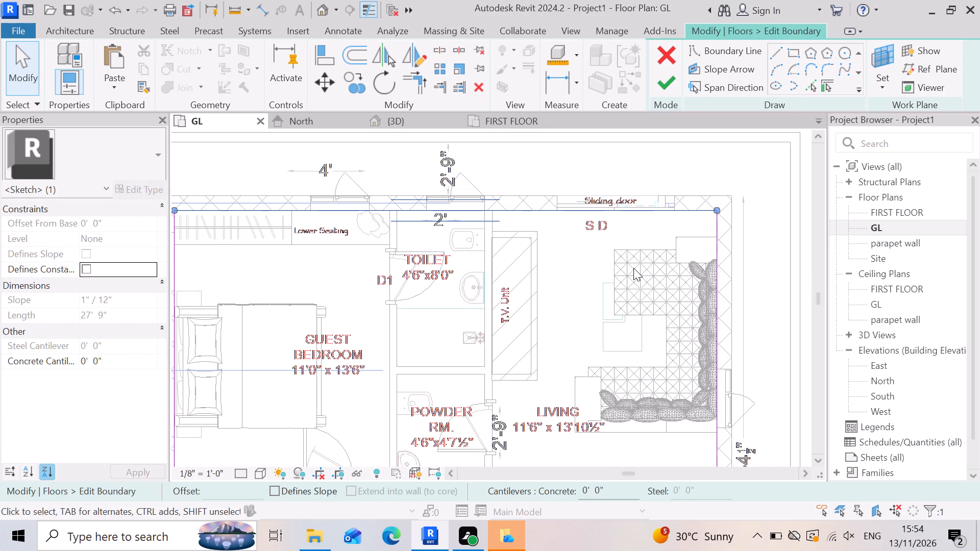
key("Delete")
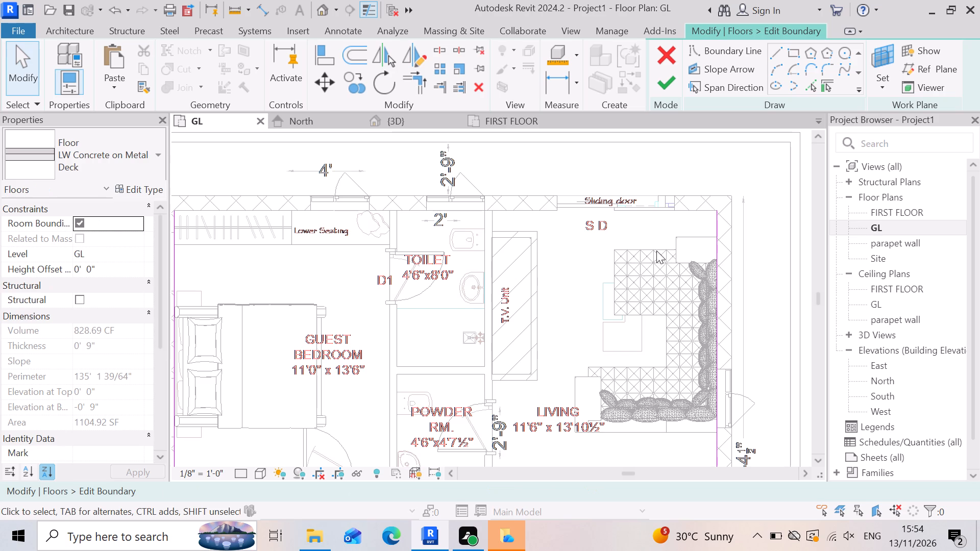
Stretch the slab's two side boundary lines outward past the rear wall, each to a length of about 42'.
scroll(721, 244, "up", 2)
left_click(715, 235)
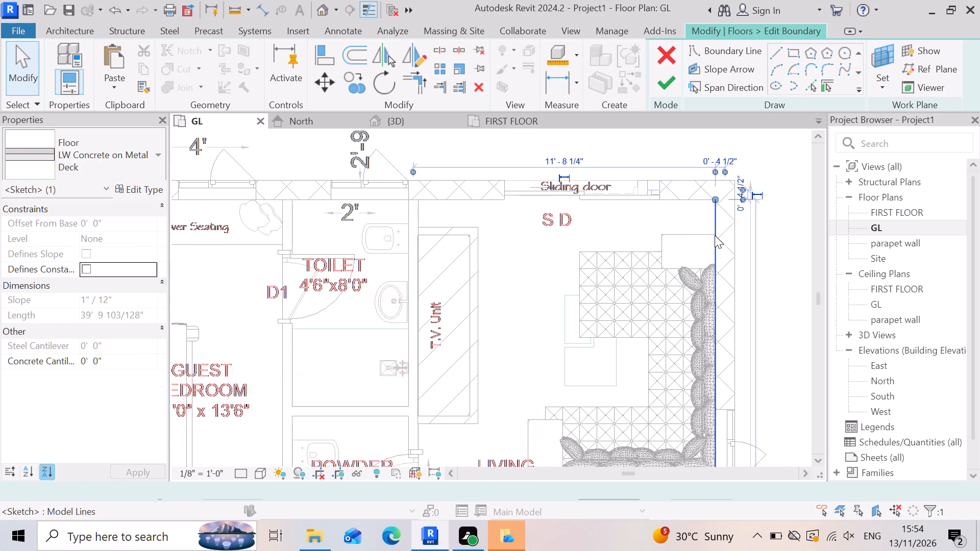
left_click_drag(716, 198, 716, 140)
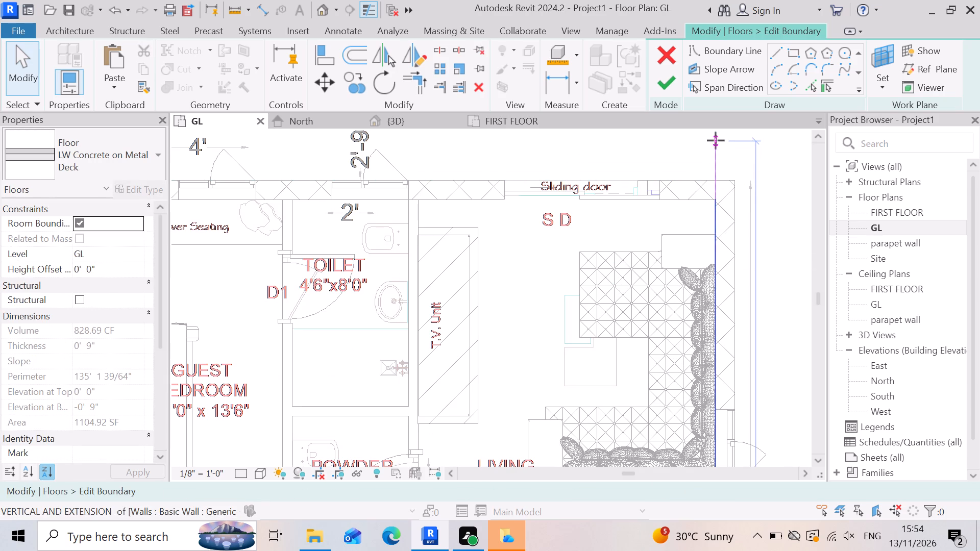
left_click(716, 140)
key("Escape")
scroll(729, 218, "down", 4)
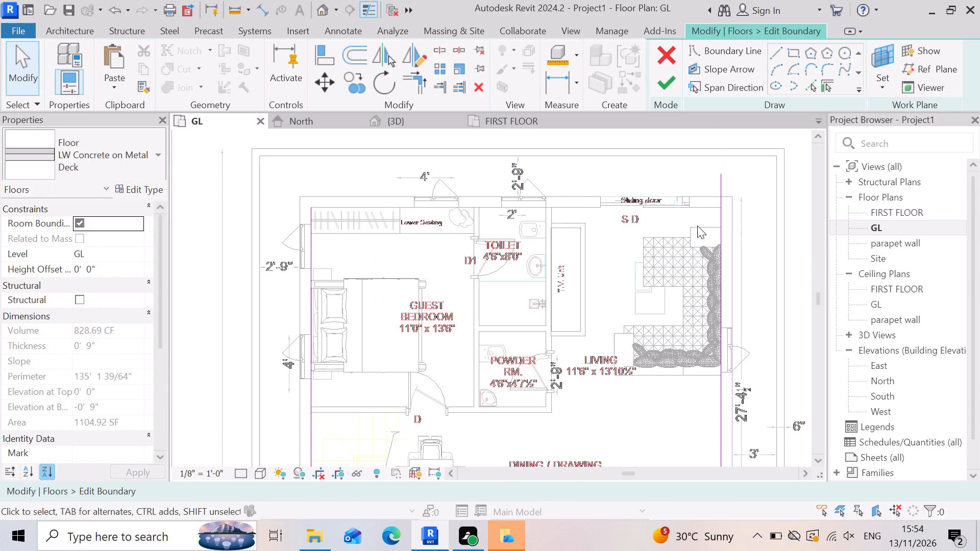
left_click(311, 228)
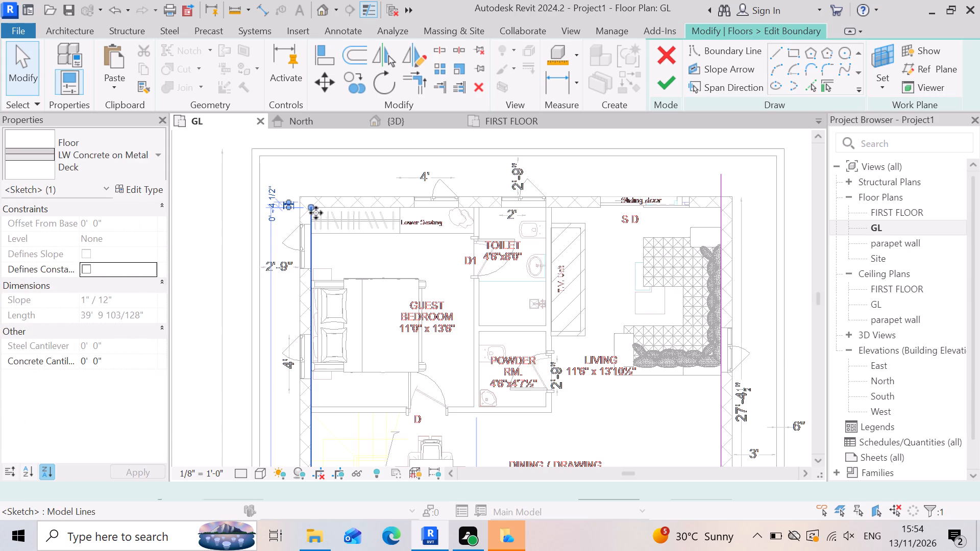
left_click_drag(309, 205, 317, 164)
left_click(317, 164)
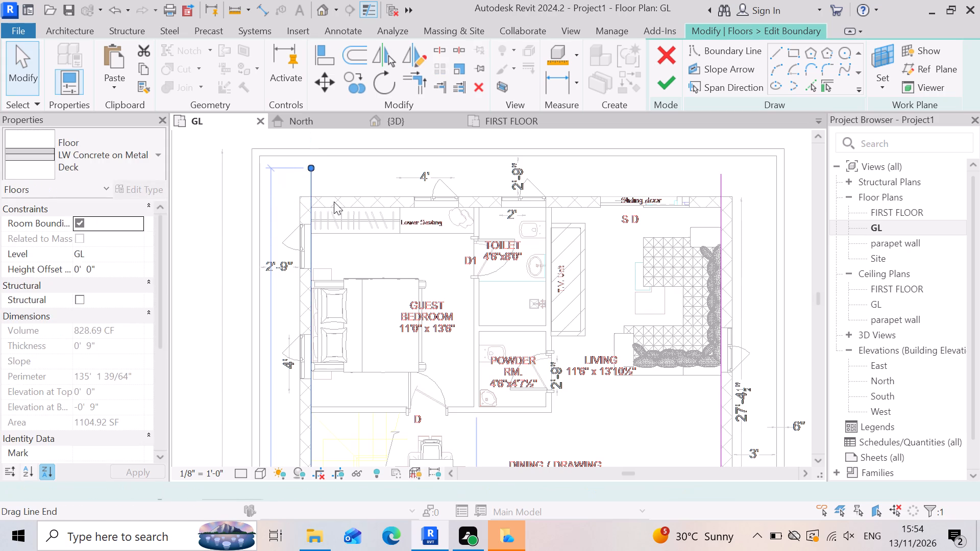
key("Escape")
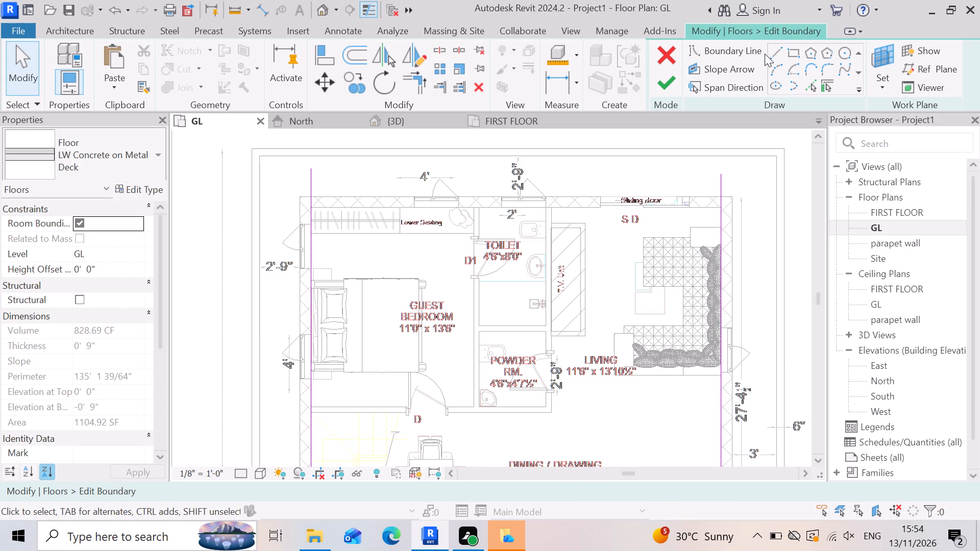
Draw a straight rear boundary line outside the rear wall, from the guest bedroom side line across to the living room side line.
left_click(771, 53)
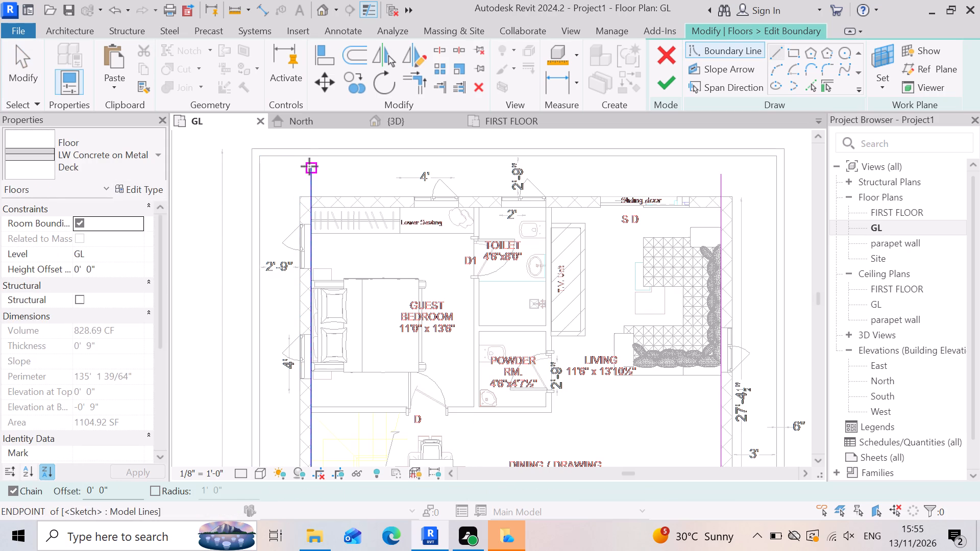
left_click(309, 166)
scroll(731, 167, "up", 2)
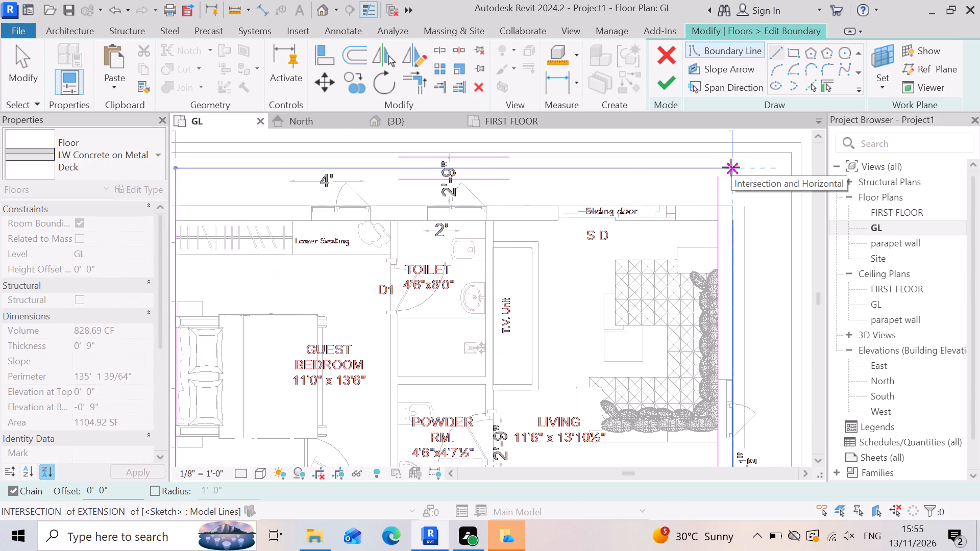
left_click(715, 168)
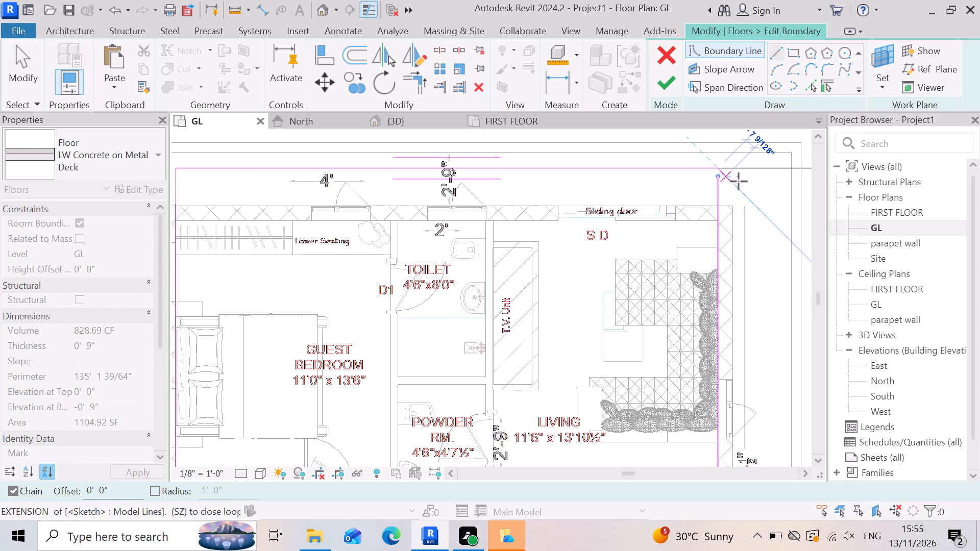
key("Escape")
key("Escape")
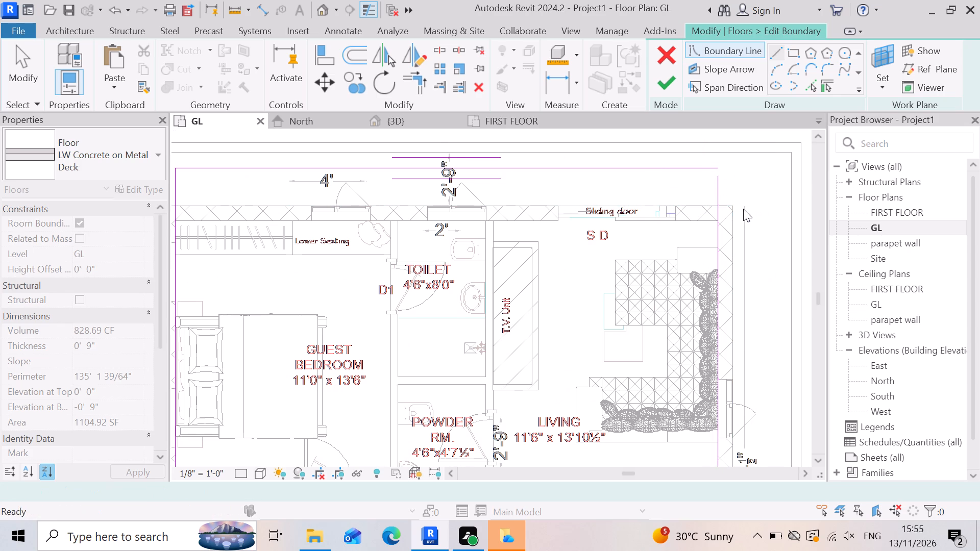
Join the new rear line with both side boundary lines at closed corners using Trim/Extend to Corner, and finish the floor boundary edit.
left_click(718, 199)
left_click_drag(716, 179, 716, 172)
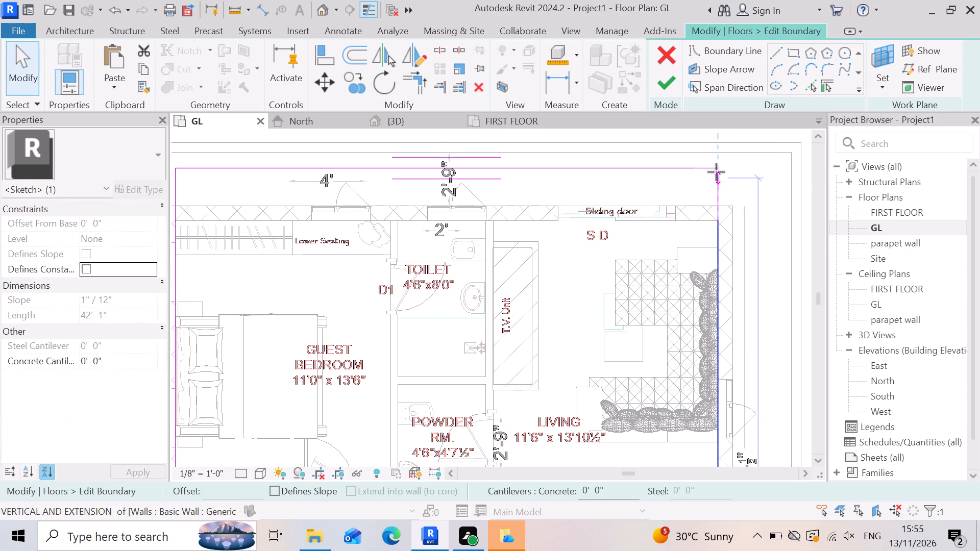
left_click_drag(716, 172, 717, 171)
left_click(717, 171)
key("Escape")
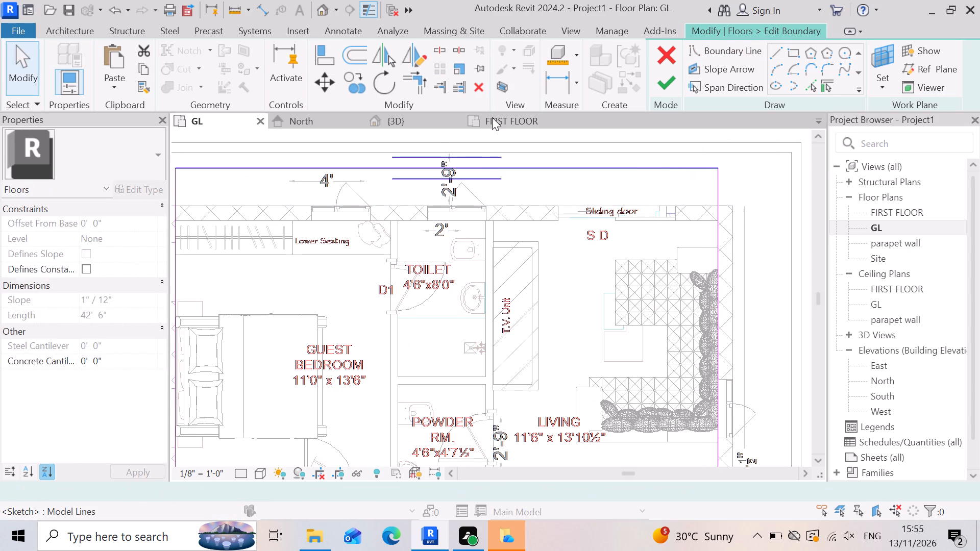
left_click(418, 78)
left_click(607, 168)
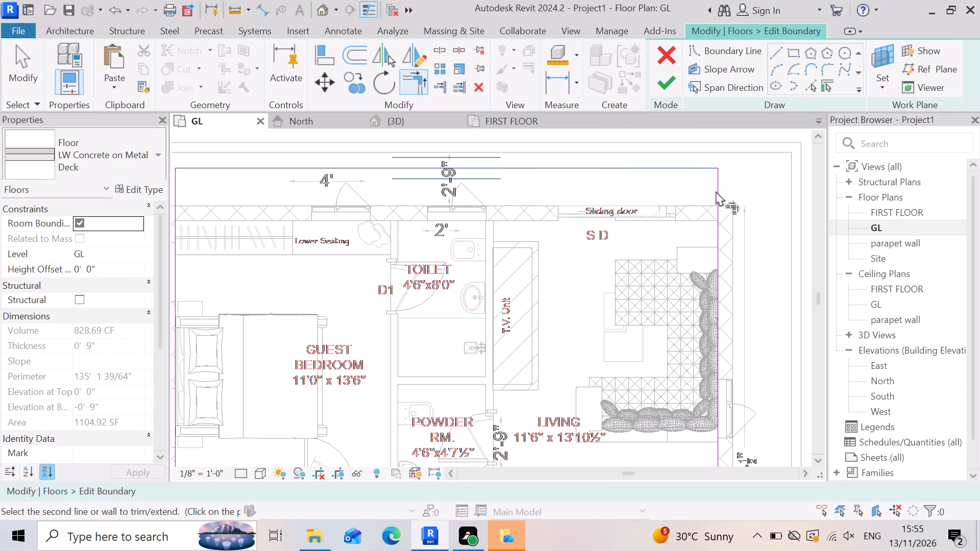
left_click(716, 191)
scroll(740, 205, "down", 3)
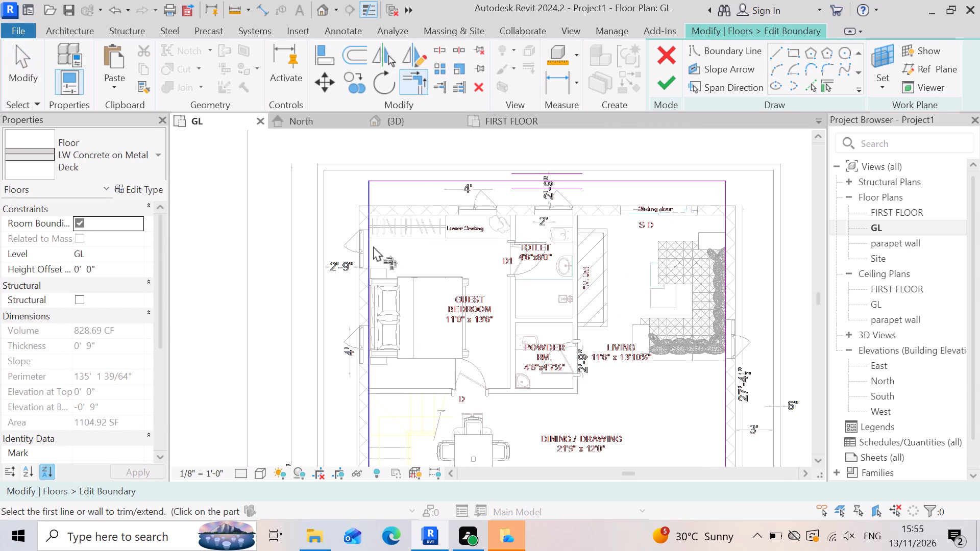
left_click(372, 246)
double_click(402, 182)
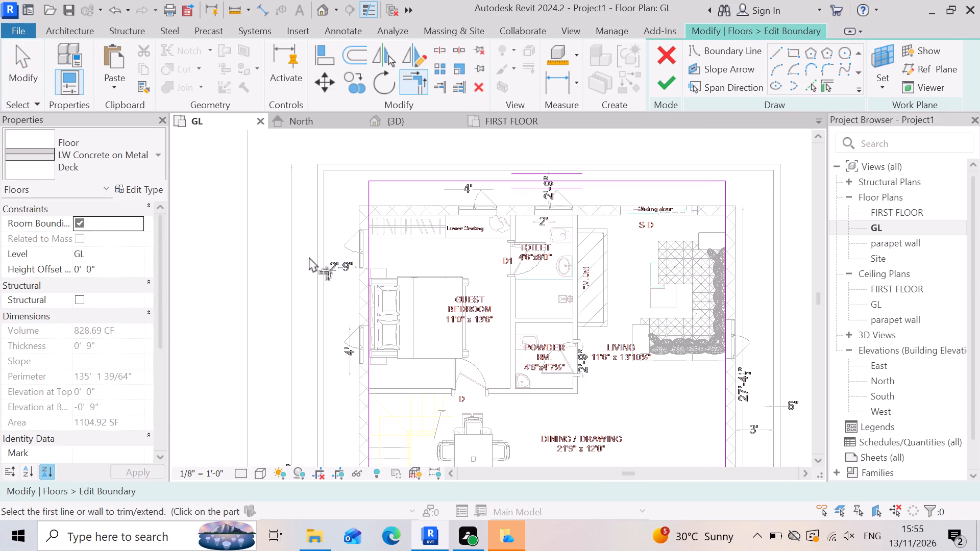
left_click(656, 78)
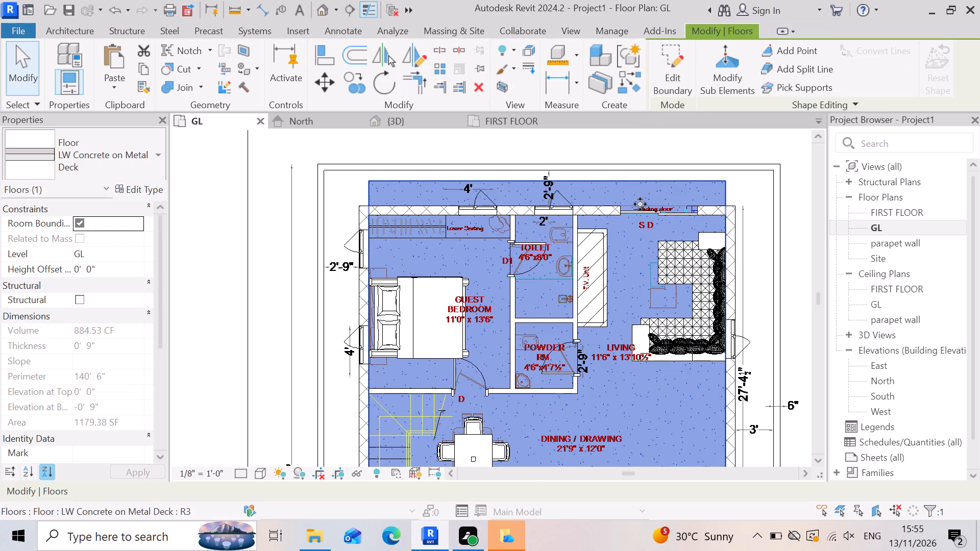
Examine in 3D how the extended ground-level slab sits against the rear and side walls at the building corner.
scroll(585, 257, "down", 3)
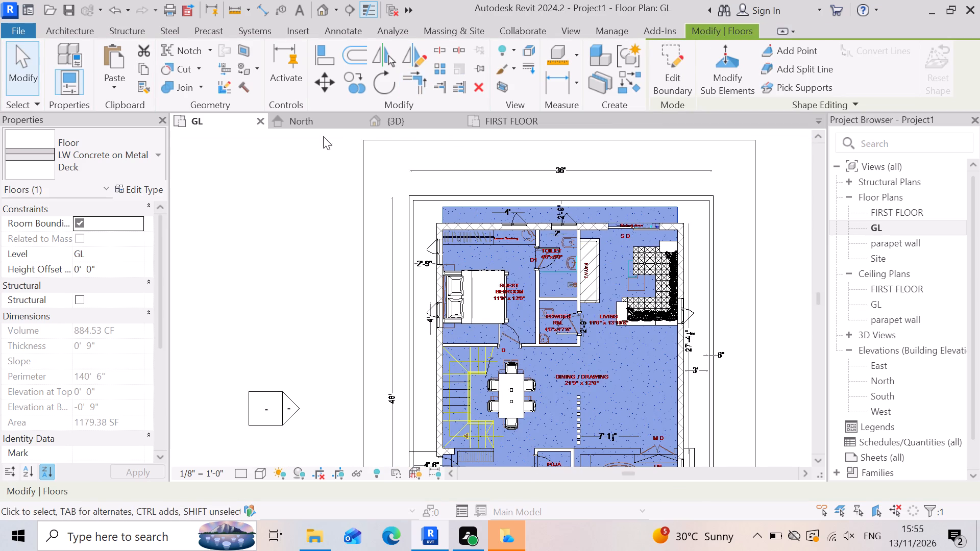
left_click(416, 116)
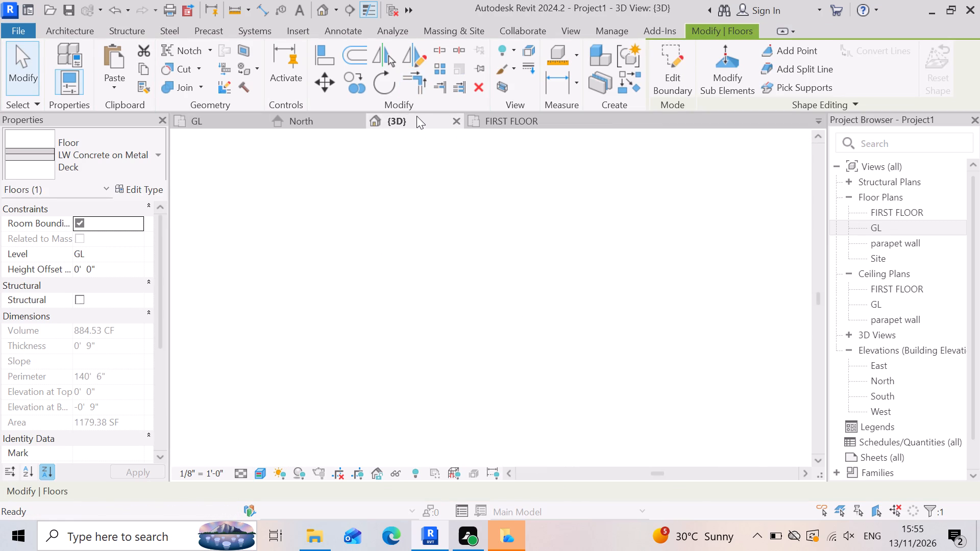
scroll(495, 314, "down", 4)
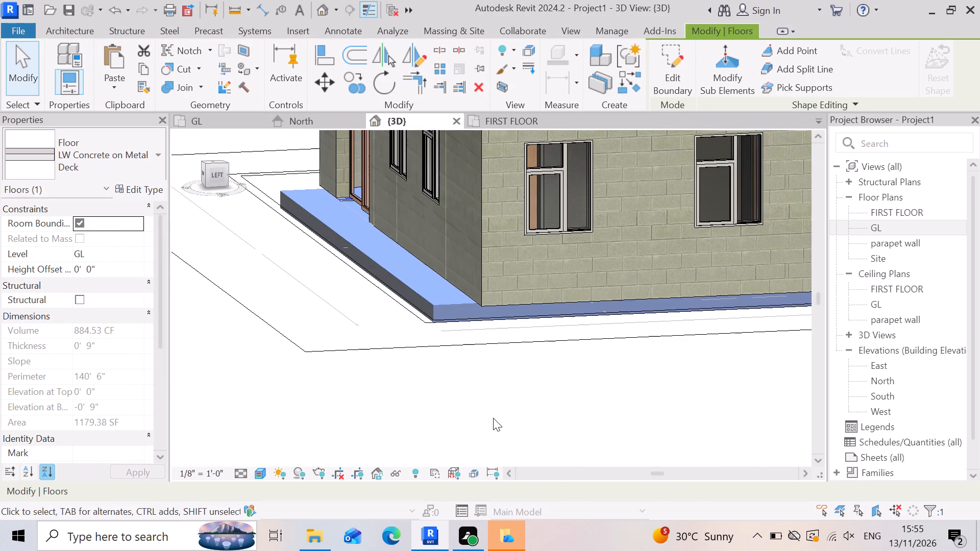
left_click(493, 418)
key("Escape")
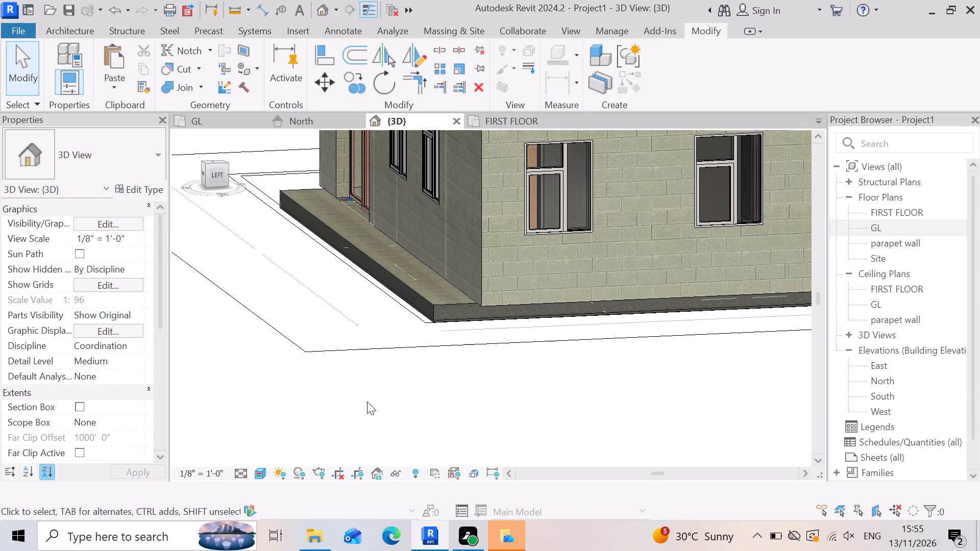
scroll(473, 411, "down", 3)
scroll(465, 368, "up", 2)
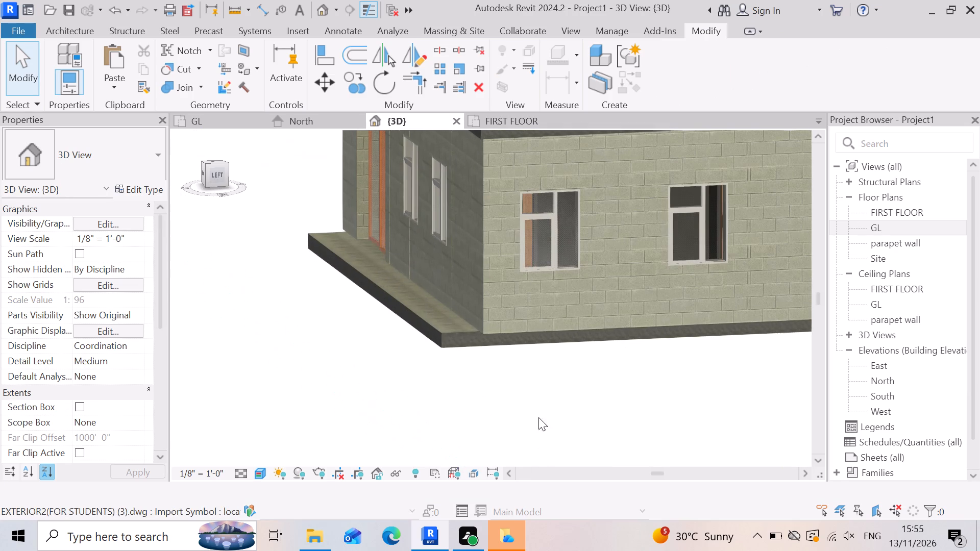
scroll(552, 361, "up", 9)
scroll(421, 308, "up", 2)
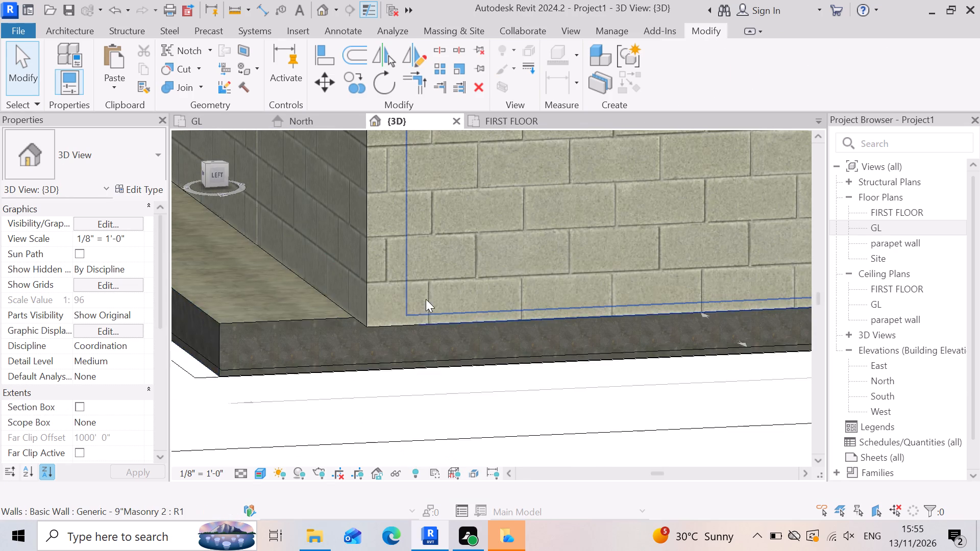
scroll(426, 299, "up", 1)
scroll(413, 297, "down", 1)
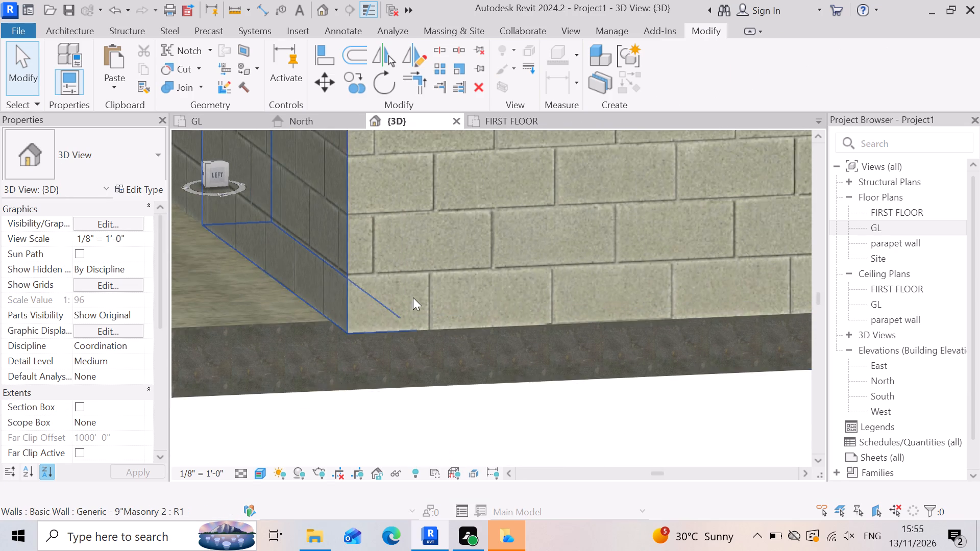
scroll(413, 297, "down", 5)
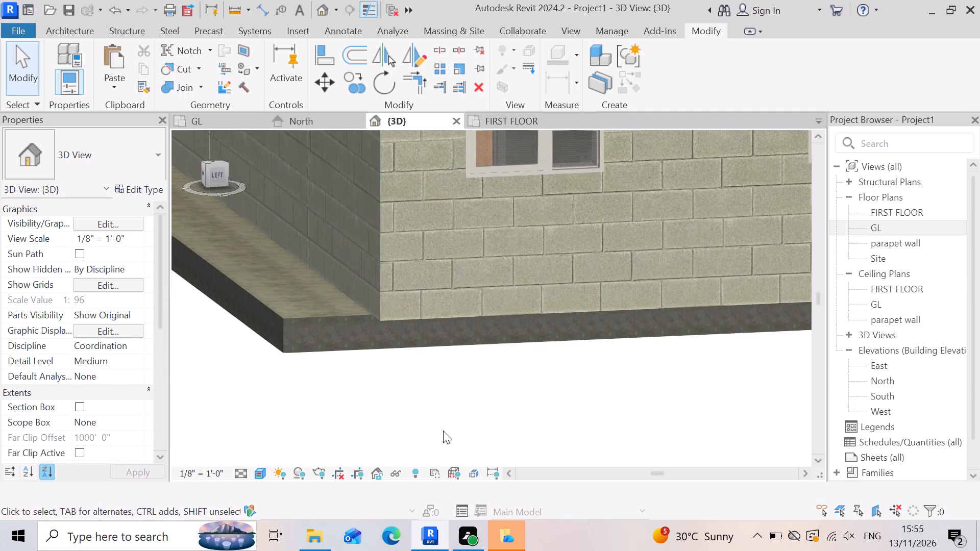
scroll(433, 387, "down", 5)
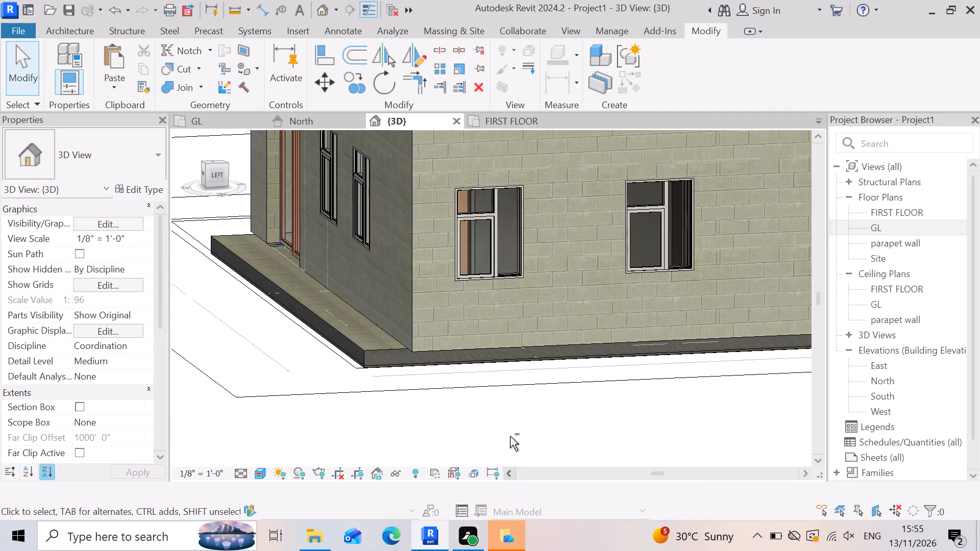
Examine in 3D how the ground-level slab and the entrance steps sit along the building's side and front walls.
middle_click_drag(511, 433, 512, 427, "shift")
middle_click_drag(512, 423, 510, 405, "shift")
right_click_drag(513, 421, 390, 457, "shift")
middle_click_drag(480, 419, 392, 456, "shift")
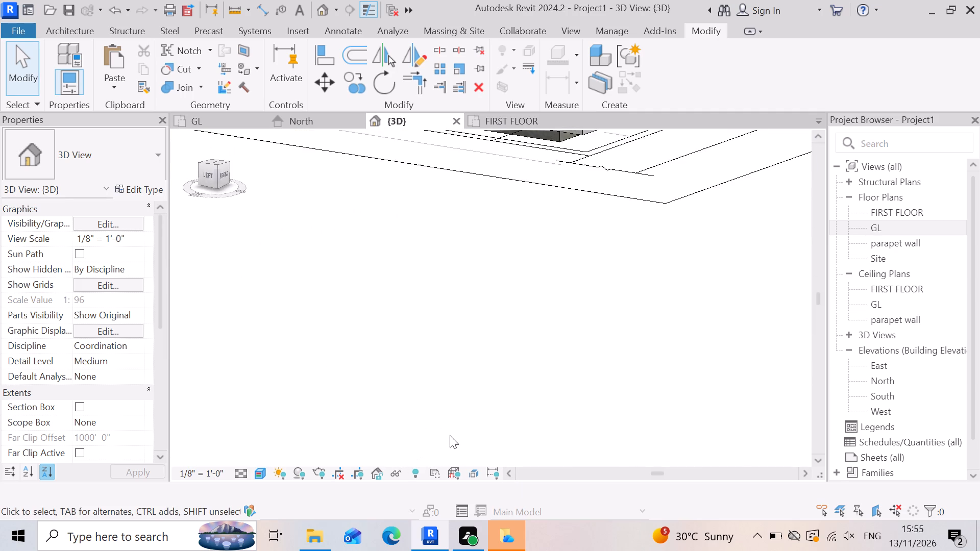
scroll(463, 429, "down", 6)
scroll(417, 334, "up", 5)
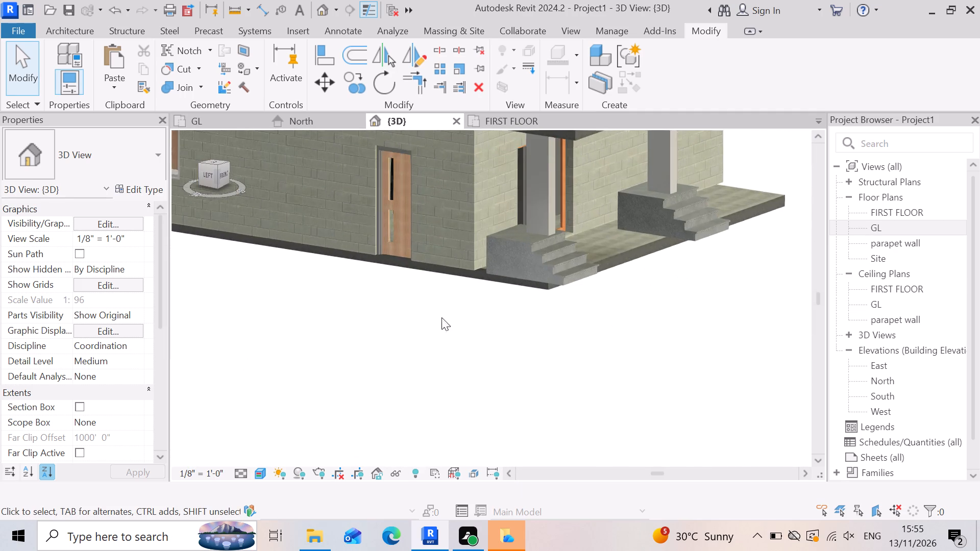
scroll(436, 234, "up", 5)
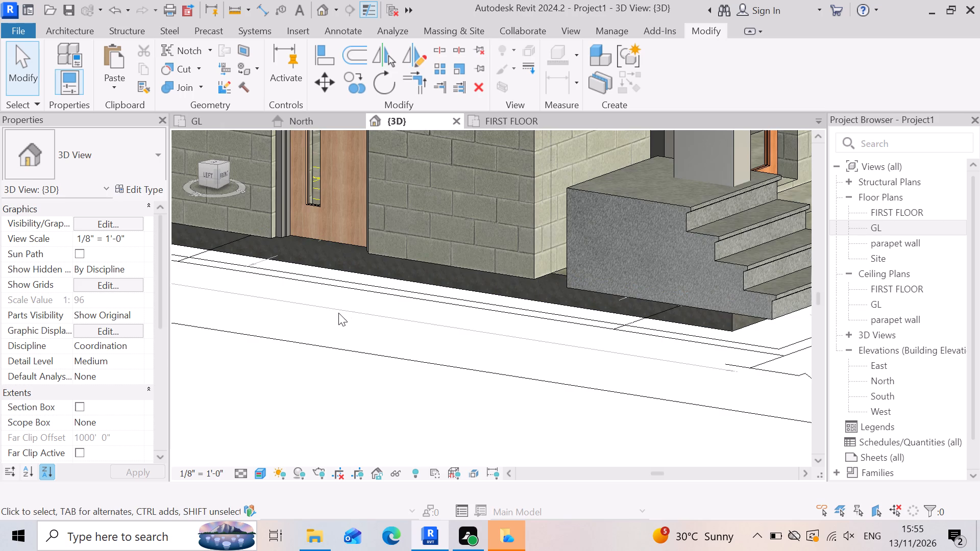
scroll(338, 312, "down", 6)
scroll(596, 377, "down", 1)
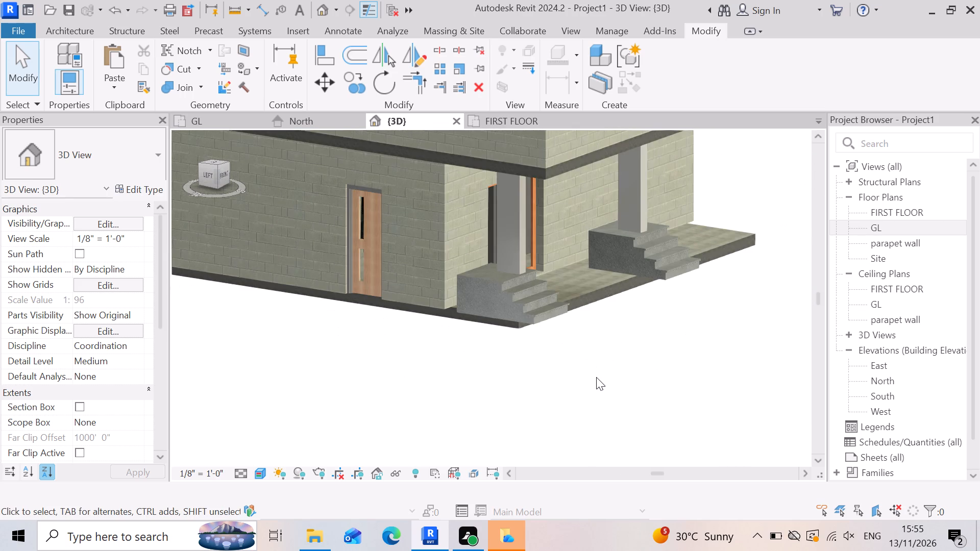
scroll(596, 377, "down", 1)
right_click_drag(608, 364, 568, 365, "shift")
middle_click_drag(607, 364, 568, 365, "shift")
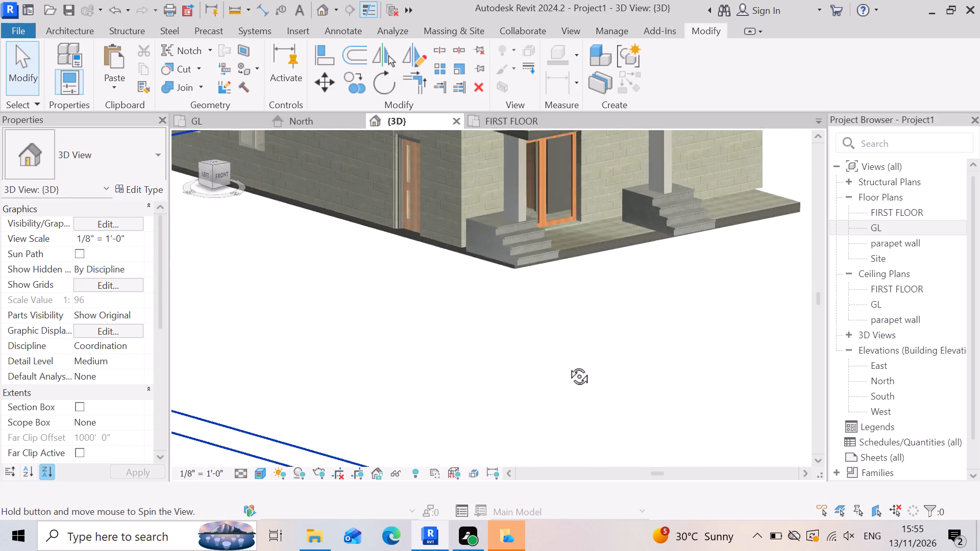
middle_click_drag(568, 365, 543, 370, "shift")
right_click_drag(568, 365, 543, 370, "shift")
scroll(465, 371, "down", 7)
scroll(556, 375, "down", 2)
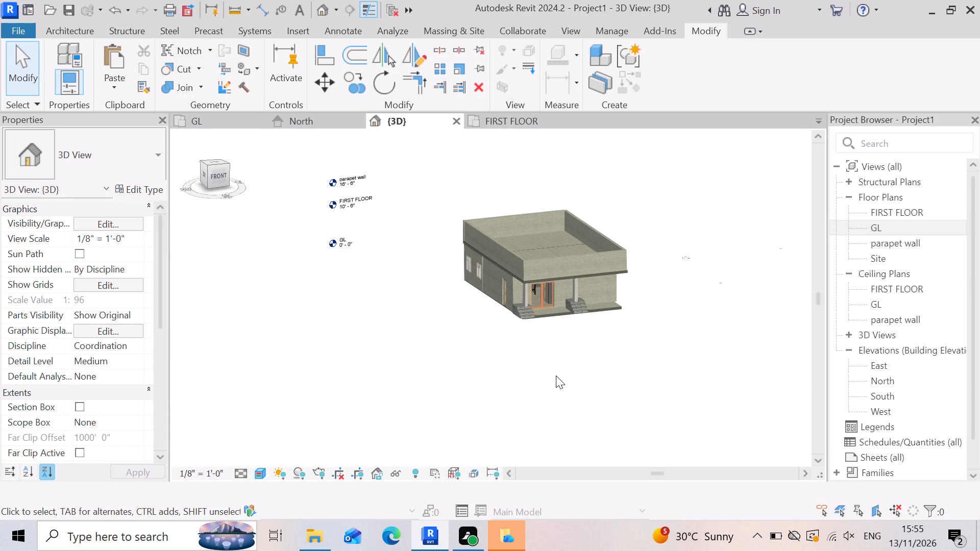
right_click_drag(477, 407, 421, 399, "shift")
middle_click_drag(477, 407, 421, 399, "shift")
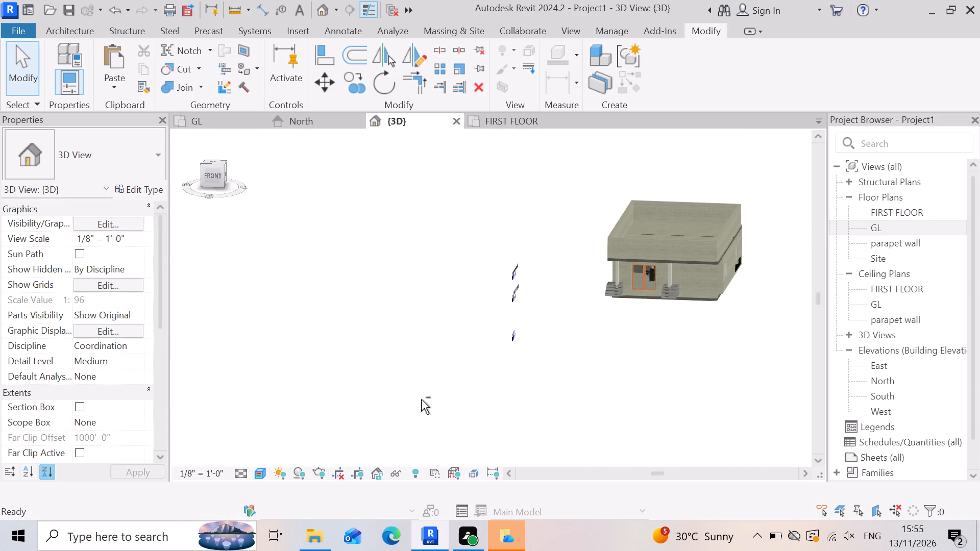
right_click_drag(421, 399, 455, 346, "shift")
middle_click_drag(432, 368, 452, 348, "shift")
Select the Precast Steps at the front corner column and nudge them slightly back toward the front wall.
scroll(593, 285, "up", 9)
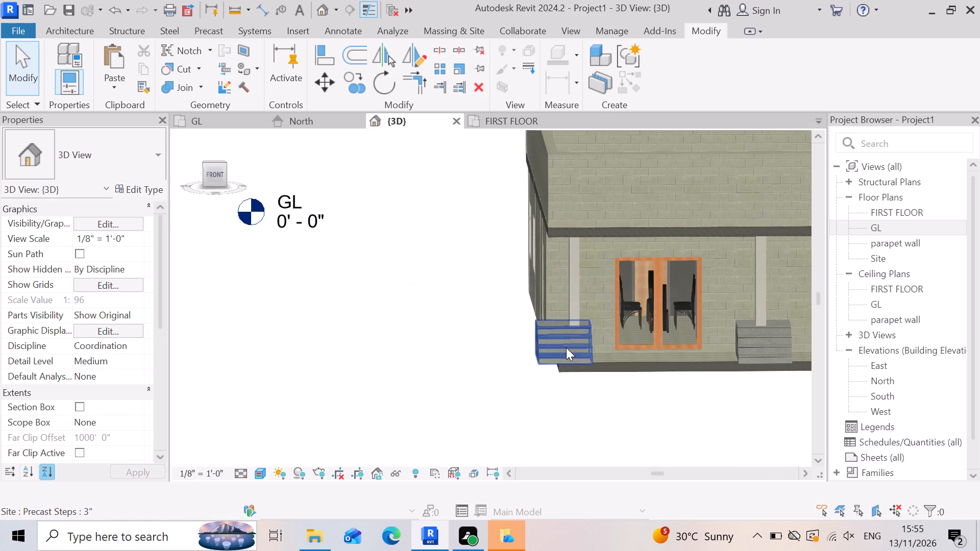
scroll(607, 416, "up", 6)
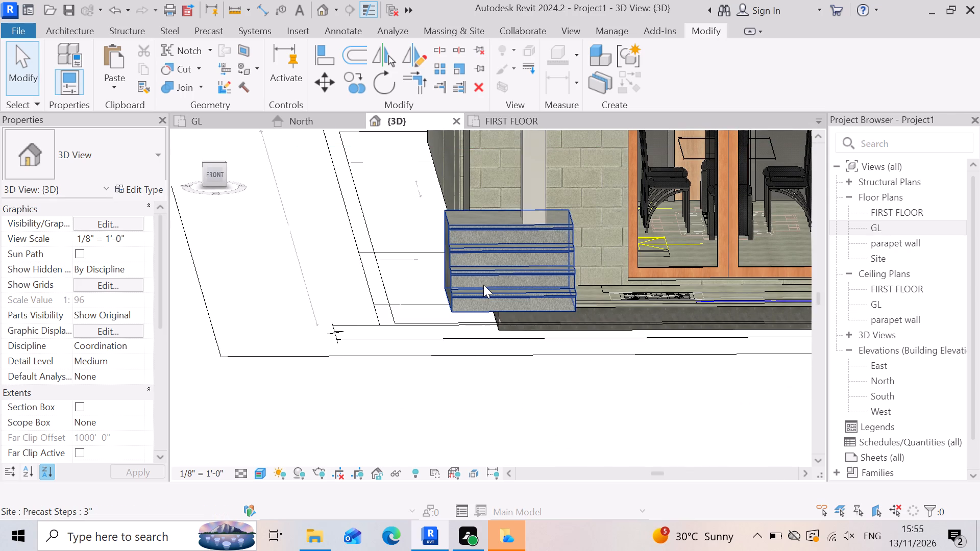
left_click(484, 284)
scroll(533, 378, "down", 2)
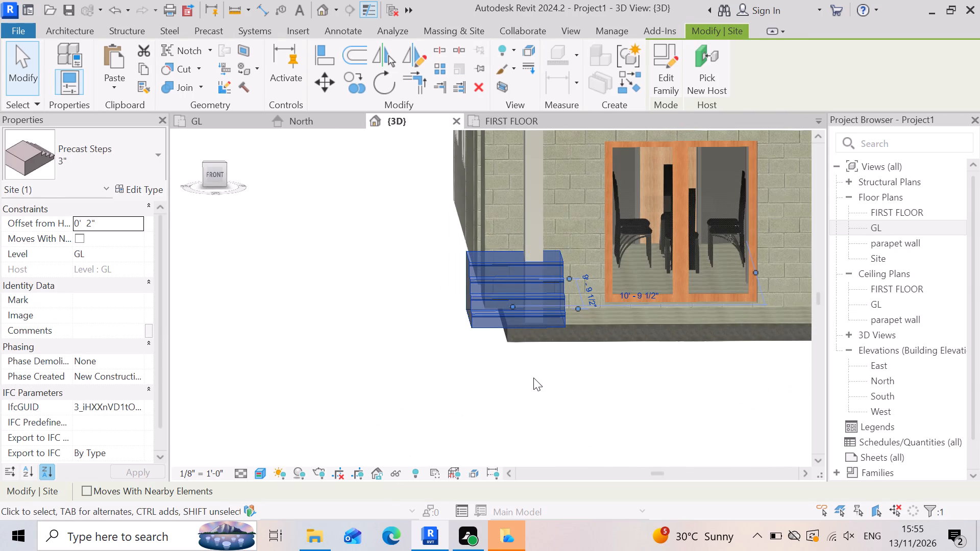
middle_click_drag(520, 409, 521, 403, "shift")
right_click_drag(521, 406, 590, 338, "shift")
middle_click_drag(550, 365, 564, 355, "shift")
middle_click_drag(566, 354, 579, 344, "shift")
middle_click_drag(581, 344, 590, 338, "shift")
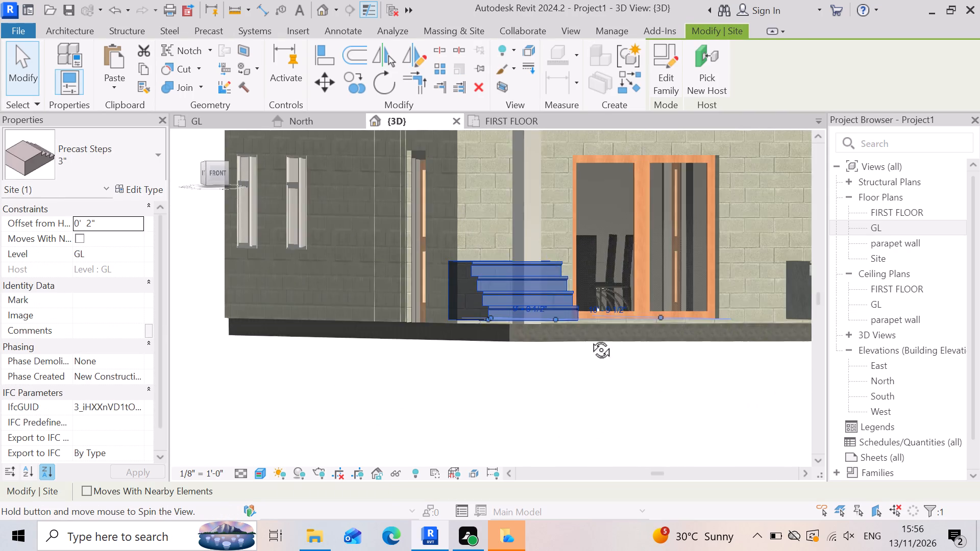
middle_click_drag(590, 338, 596, 333, "shift")
right_click_drag(590, 338, 596, 333, "shift")
scroll(596, 333, "down", 1, "shift")
scroll(545, 350, "up", 3)
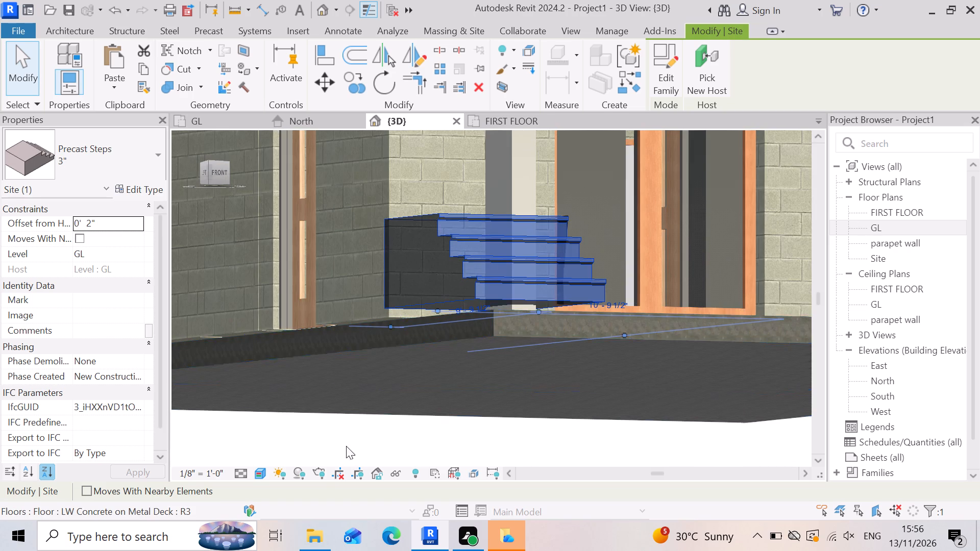
key("Down")
key("Down")
key("Down")
key("Down")
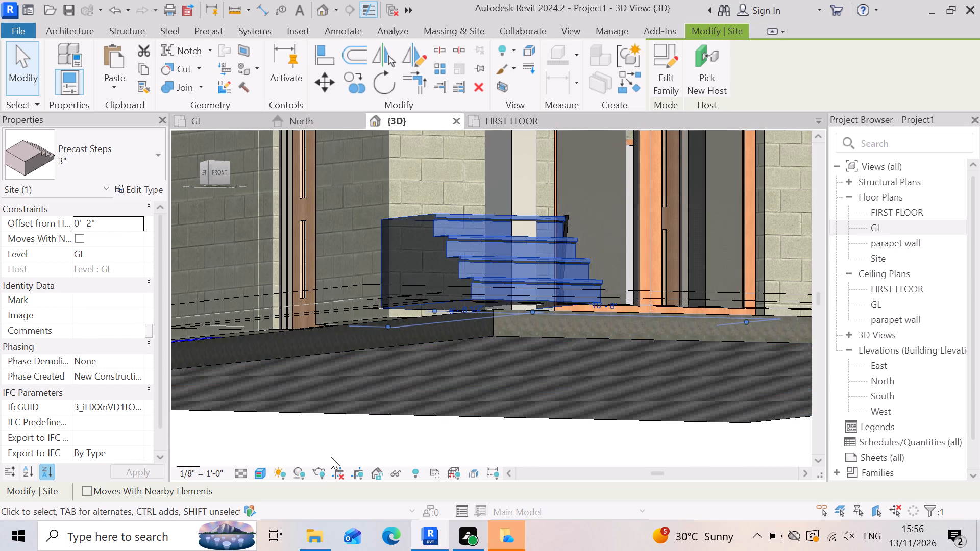
key("Down")
key("Down")
Nudge the corner precast steps along the front of the building, past the corner column toward the double door.
key("Right")
key("Right")
key("Right")
key("Right")
key("Right")
key("Right")
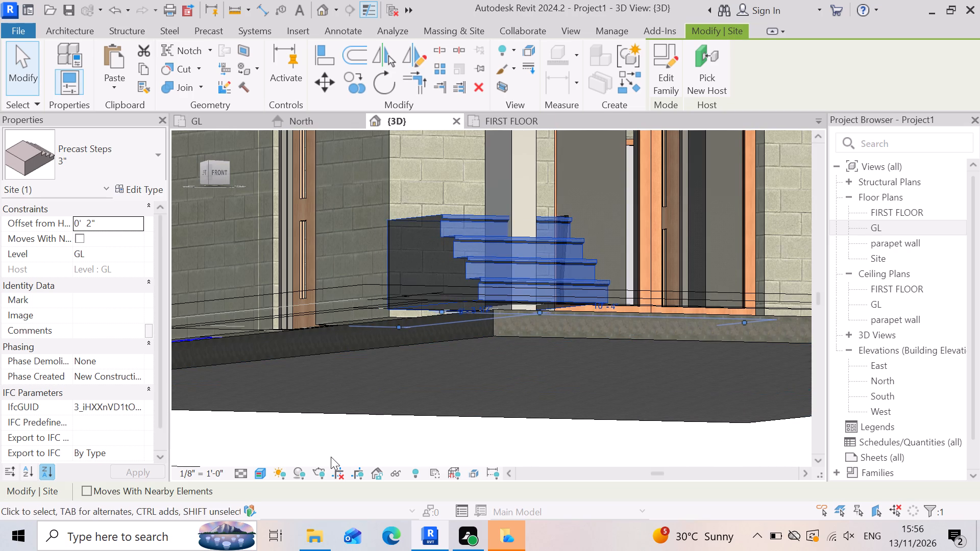
key("Right")
key("Right")
key("Right")
key("Right")
key("Right")
key("Right")
key("Right")
key("Right")
key("Right")
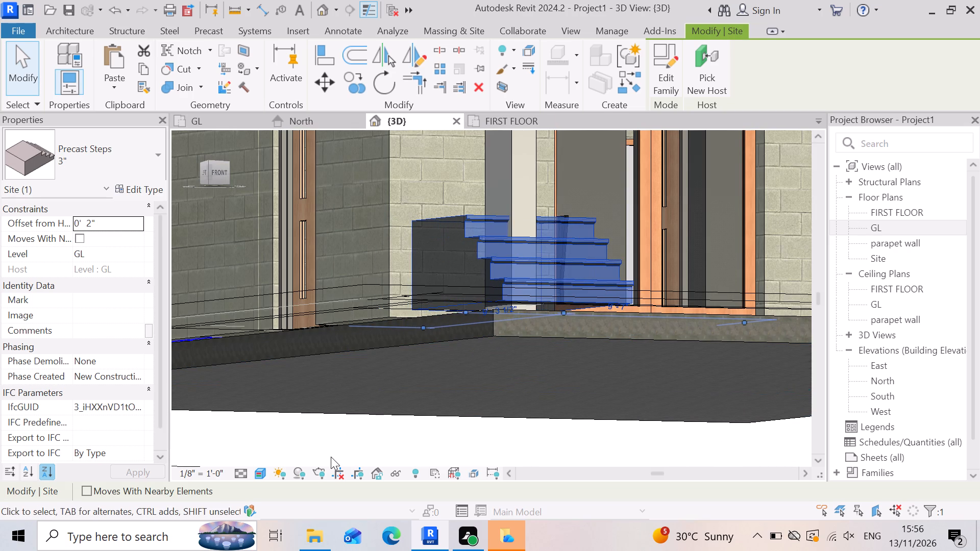
key("Right")
key("Right")
key("Right")
key("Right")
key("Right")
key("Right")
key("Right")
key("Right")
key("Right")
key("Right")
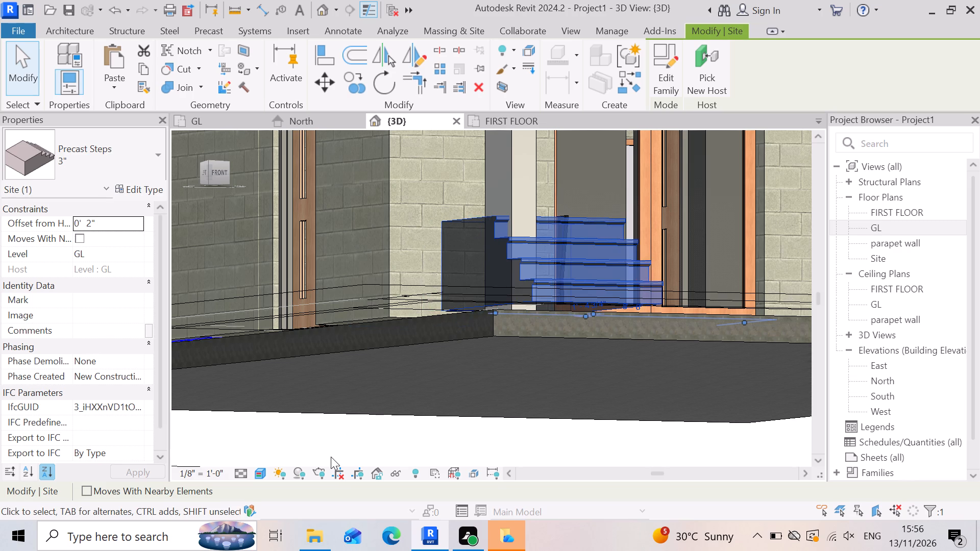
key("Right")
key("Right")
key("Right")
key("Right")
key("Right")
key("Right")
key("Right")
key("Right")
key("Right")
key("Right")
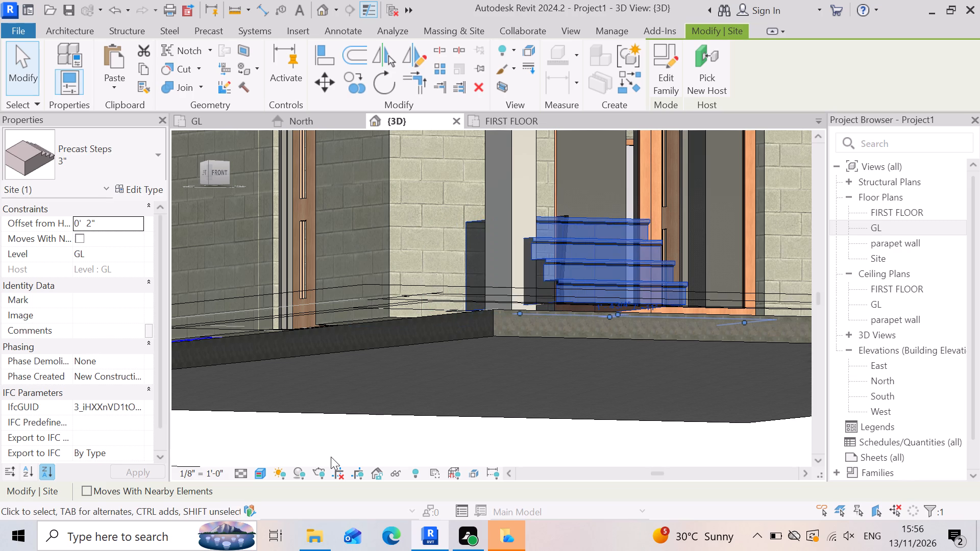
key("Right")
key("Right")
key("Right")
key("Right")
key("Right")
key("Left")
key("Left")
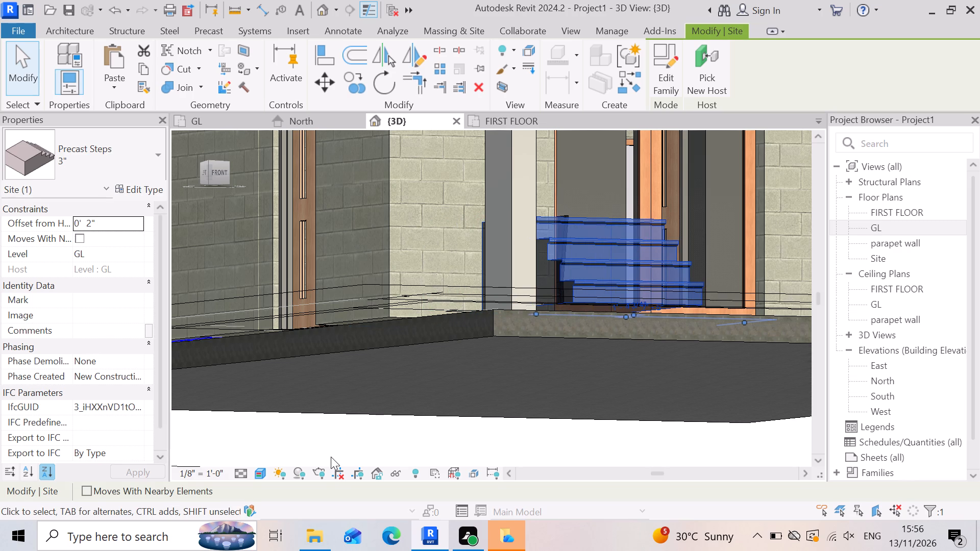
key("Left")
key("Left")
key("Left")
key("Left")
key("Left")
Nudge the same precast steps further back across the porch slab toward the front wall.
key("Down")
key("Down")
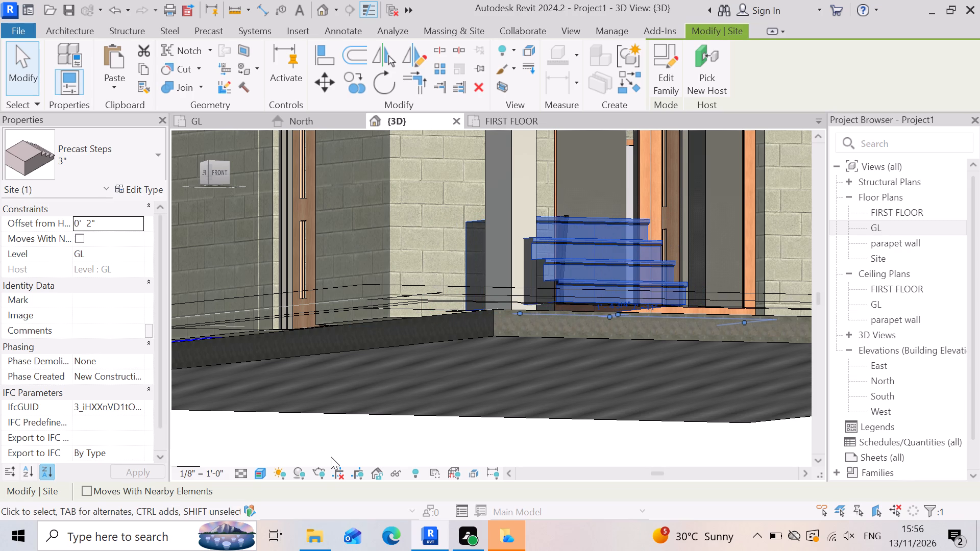
key("Down")
key("Down")
key("Down")
key("Down")
key("Down")
key("Down")
key("Down")
key("Down")
key("Down")
key("Down")
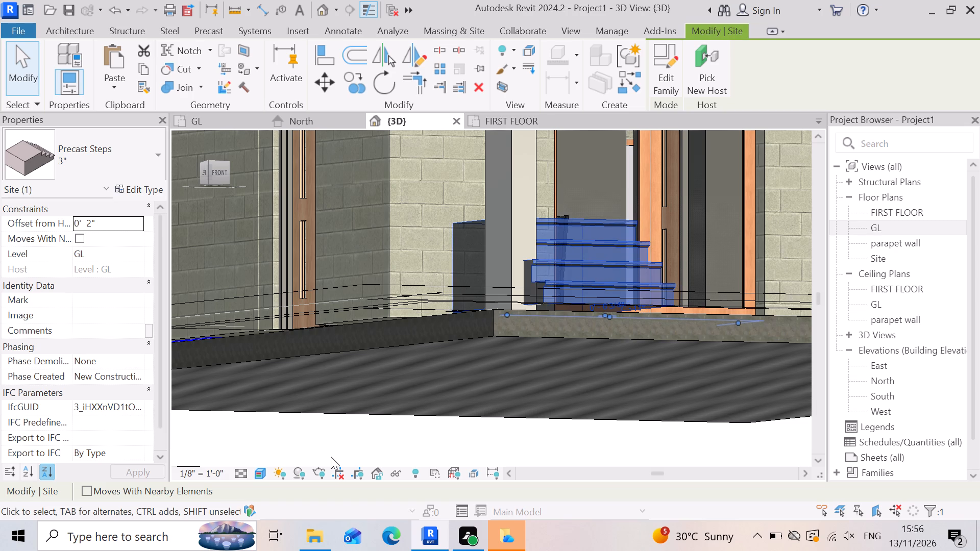
key("Down")
key("Down")
key("Down")
key("Down")
key("Down")
key("Down")
key("Down")
key("Down")
key("Down")
key("Down")
key("Down")
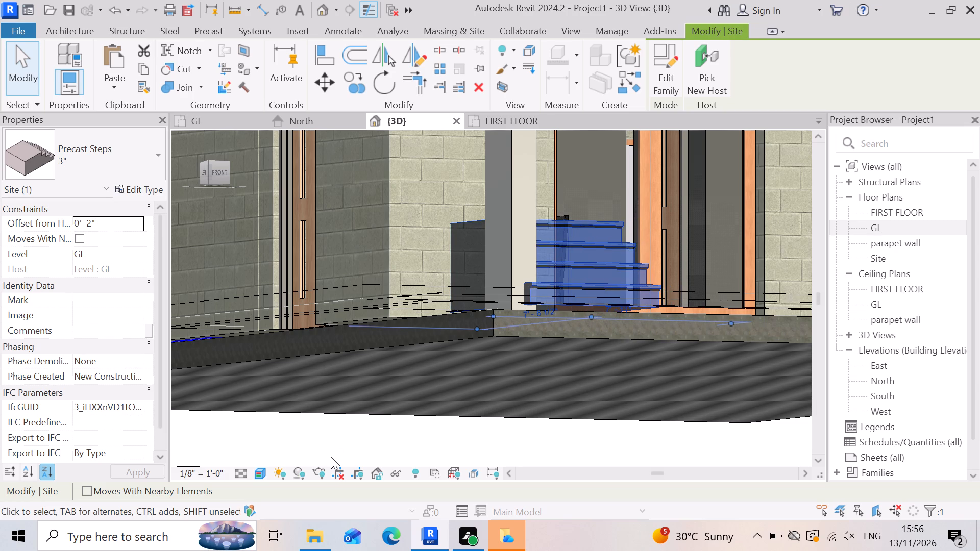
key("Down")
key("Down")
key("Down")
key("Down")
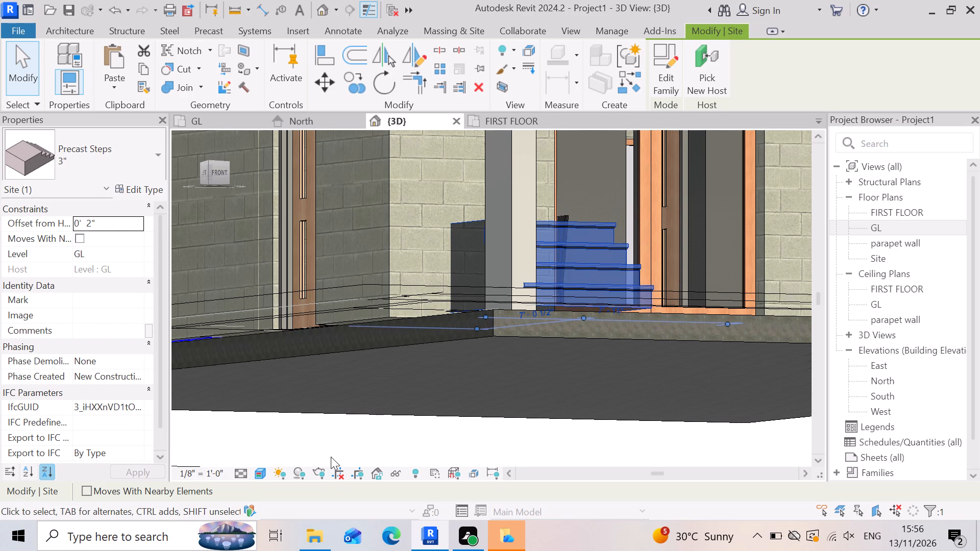
Set the temporary distance dimension of these precast steps to 0.
left_click(542, 313)
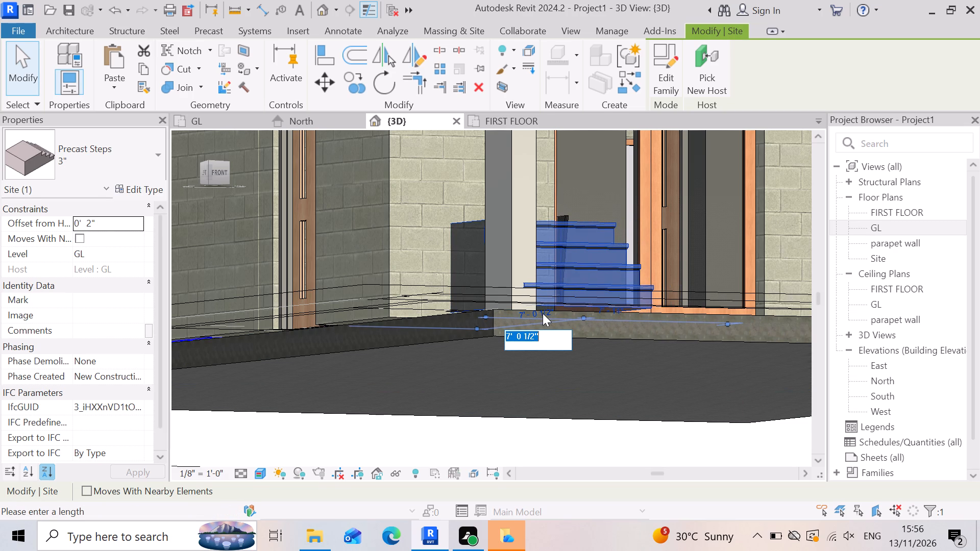
key("0")
key("Return")
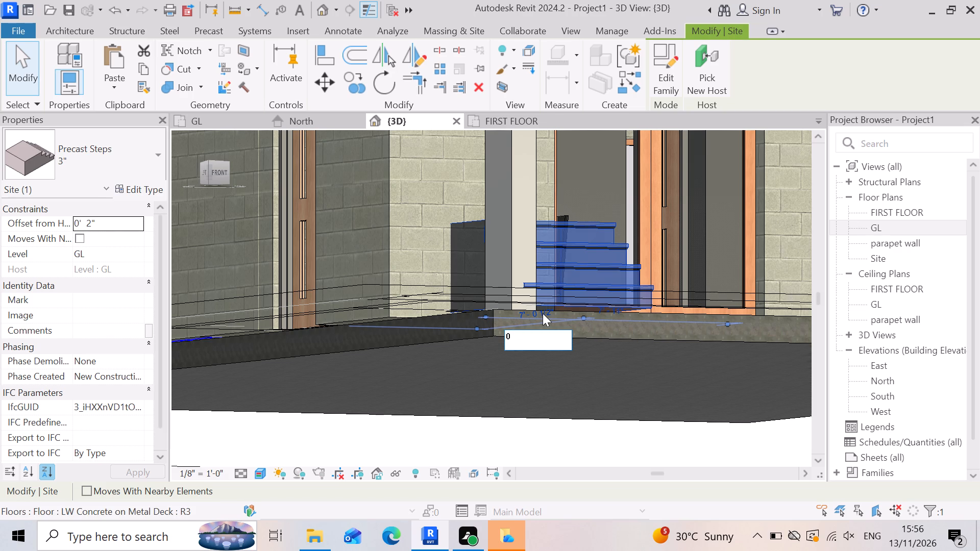
Select the other Precast Steps at the second front column and set their temporary distance dimension to 0.
scroll(544, 301, "down", 9)
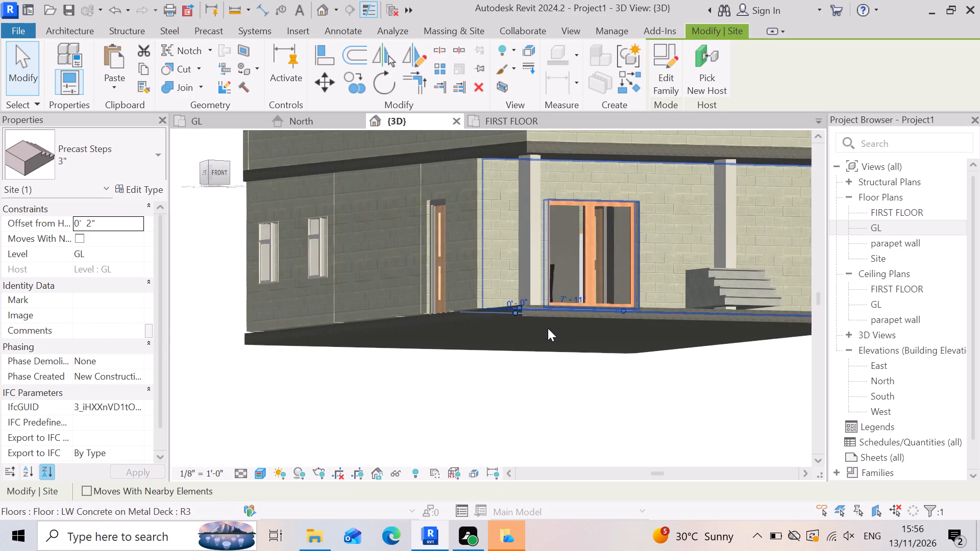
scroll(607, 331, "down", 3)
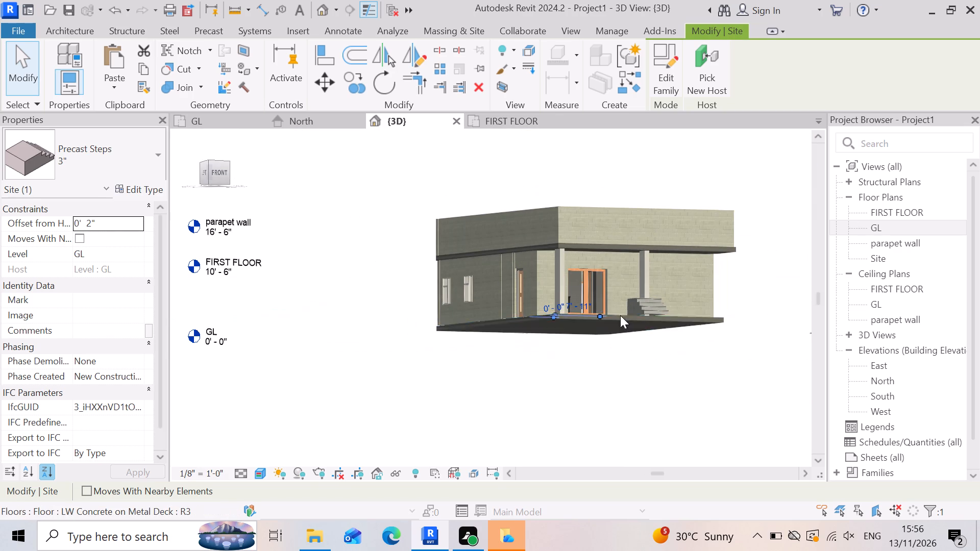
right_click_drag(620, 315, 606, 366, "shift")
middle_click_drag(619, 328, 608, 365, "shift")
scroll(518, 331, "up", 3)
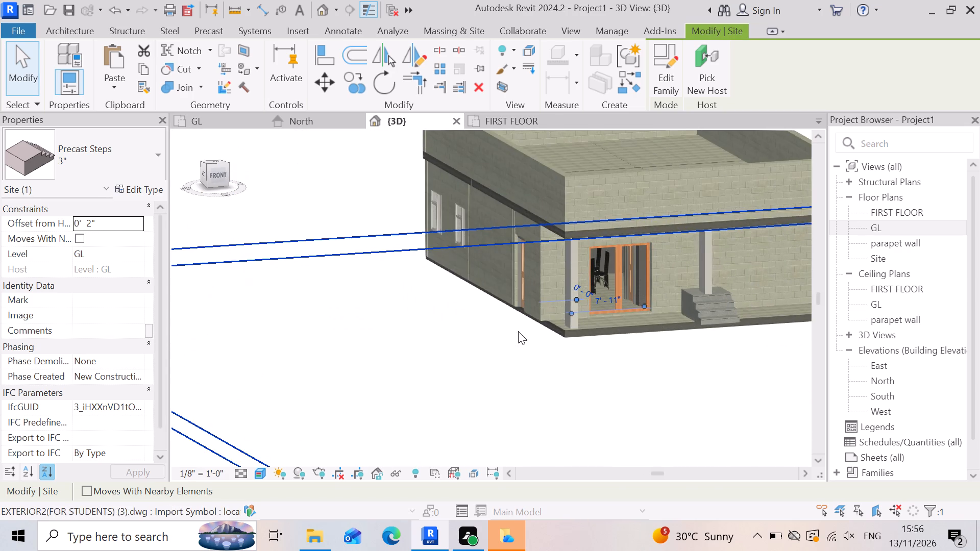
scroll(614, 349, "up", 2)
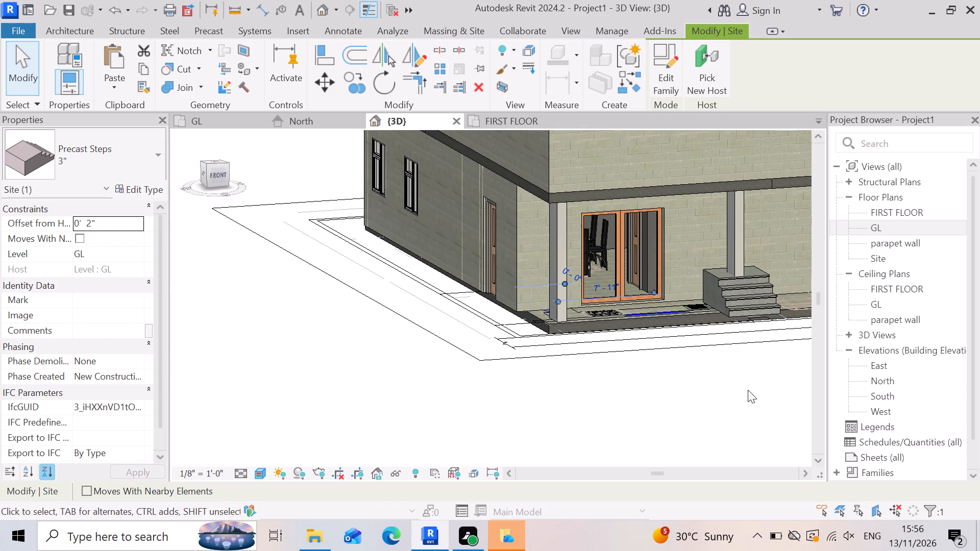
scroll(774, 279, "up", 5)
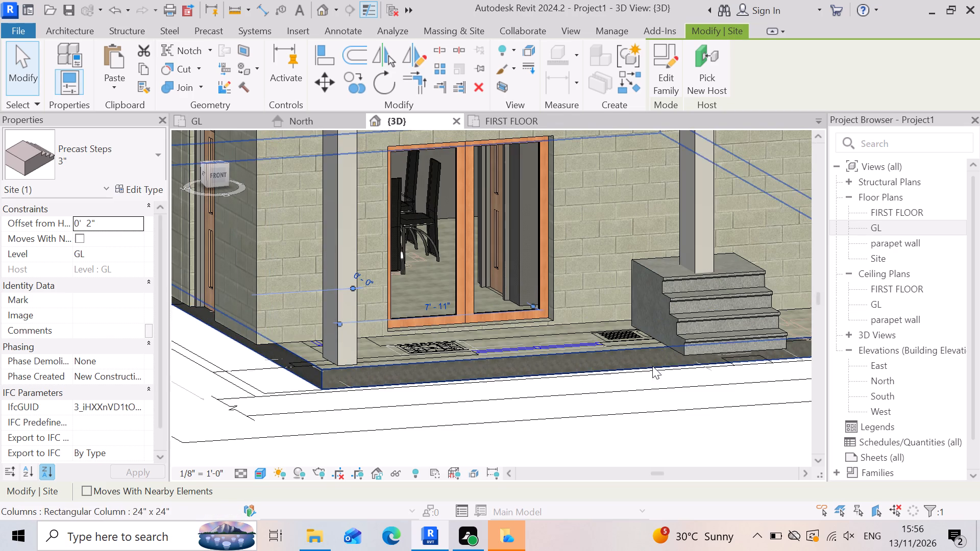
left_click(682, 342)
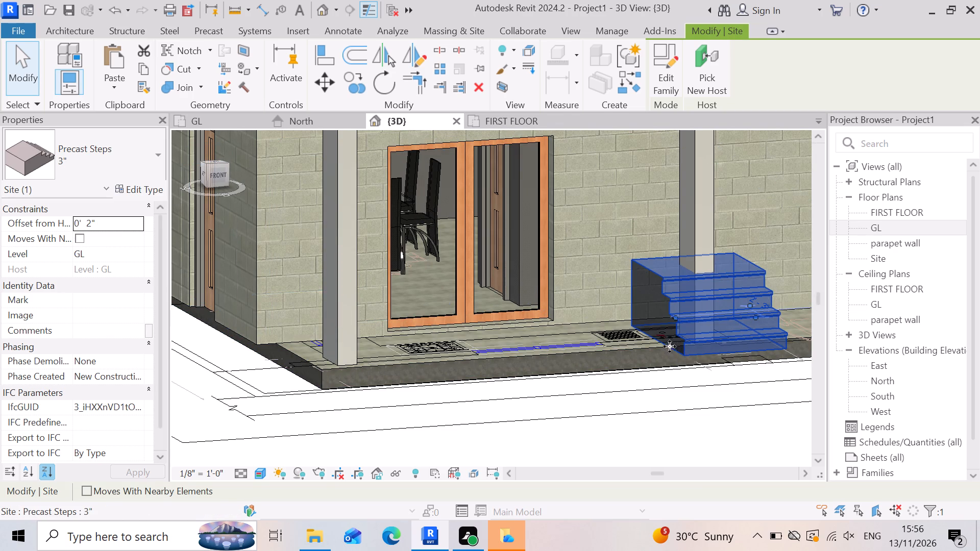
left_click(770, 305)
key("0")
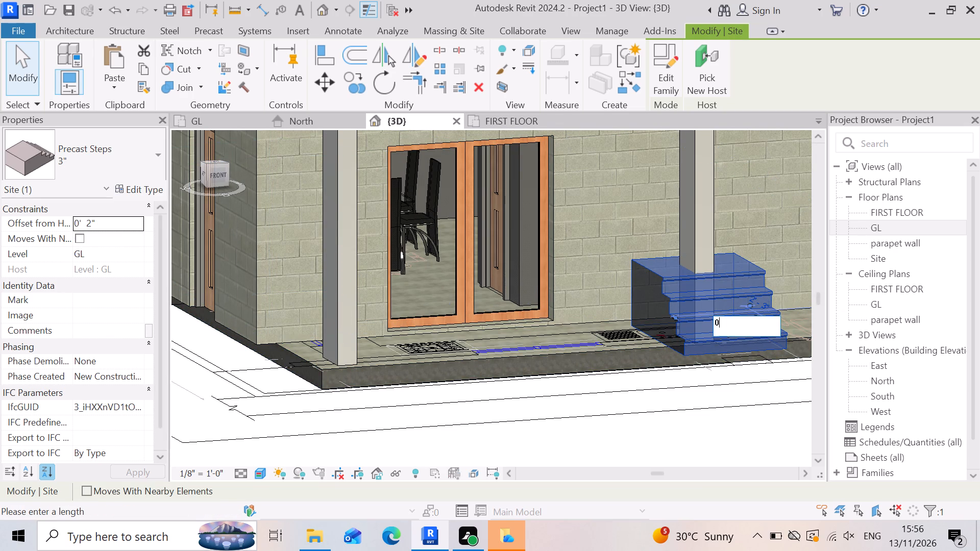
key("Return")
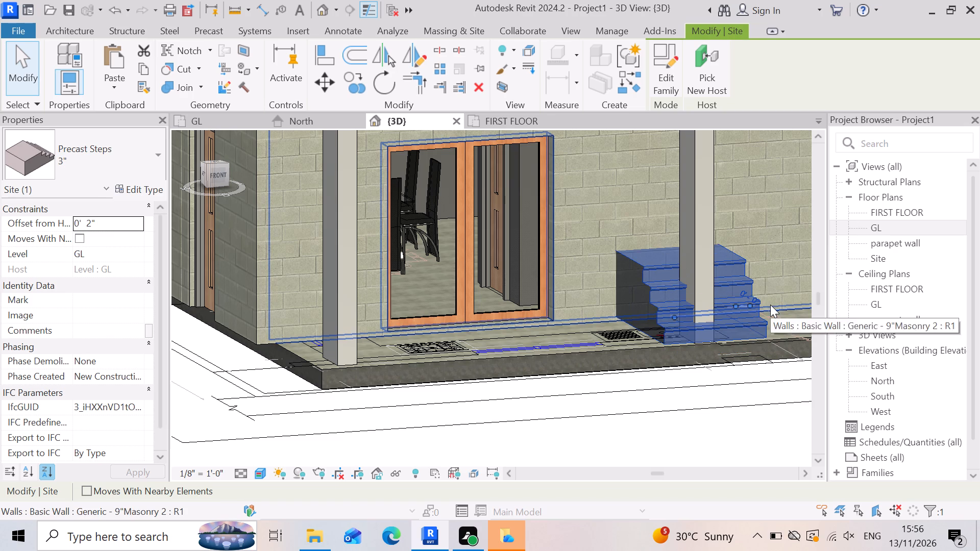
Nudge the precast steps at the second front column outward from the front wall, past the column and over the porch slab's front edge.
left_click(671, 294)
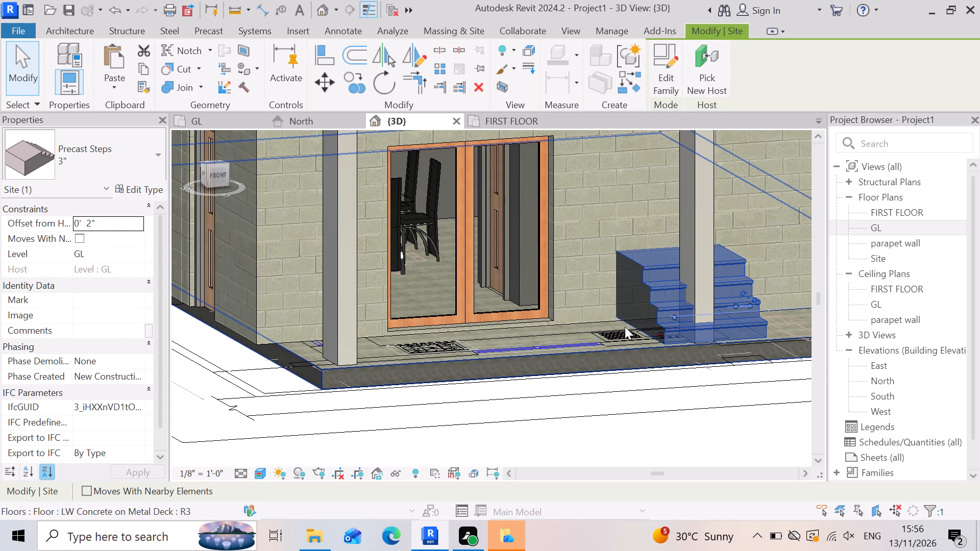
left_click(624, 287)
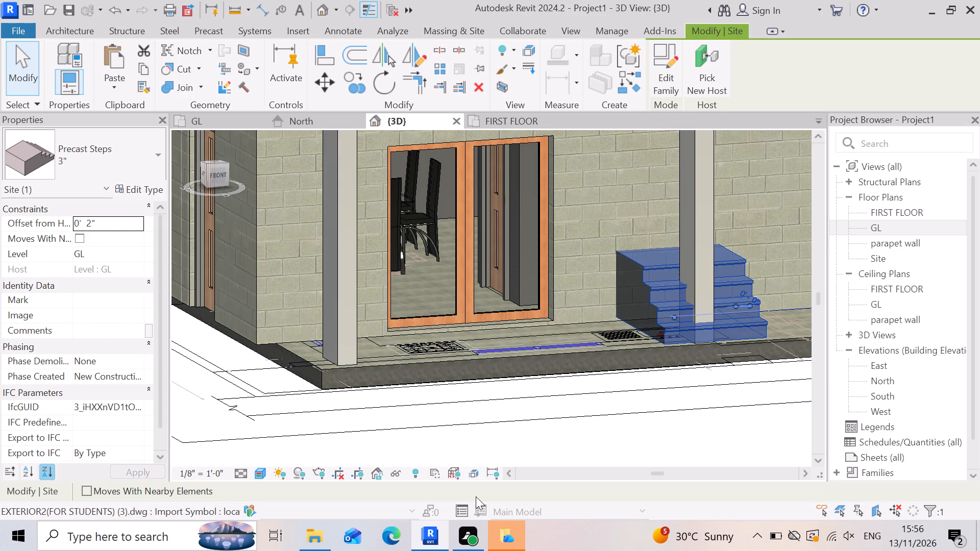
key("Down")
key("Down")
key("Down")
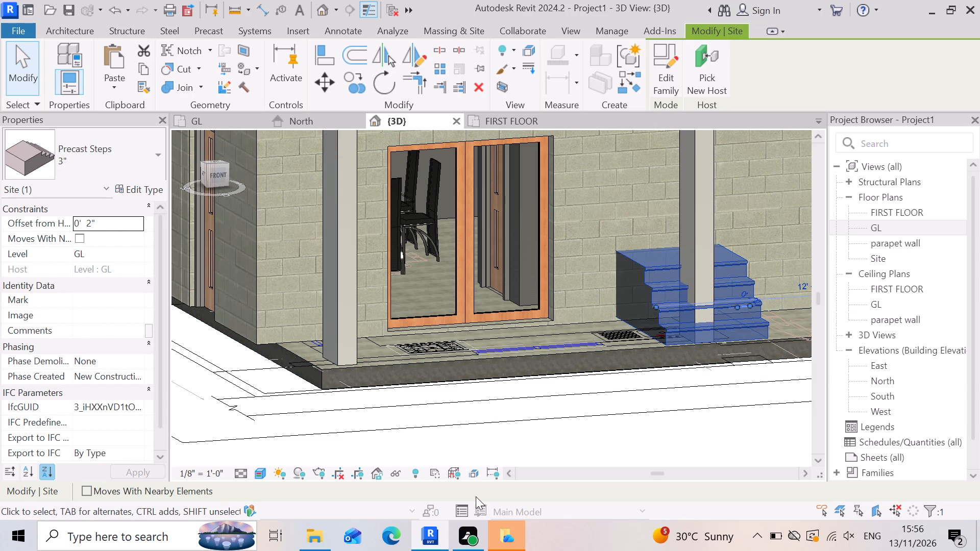
key("Down")
key("Down")
key("Down")
key("Down")
key("Down")
key("Down")
key("Down")
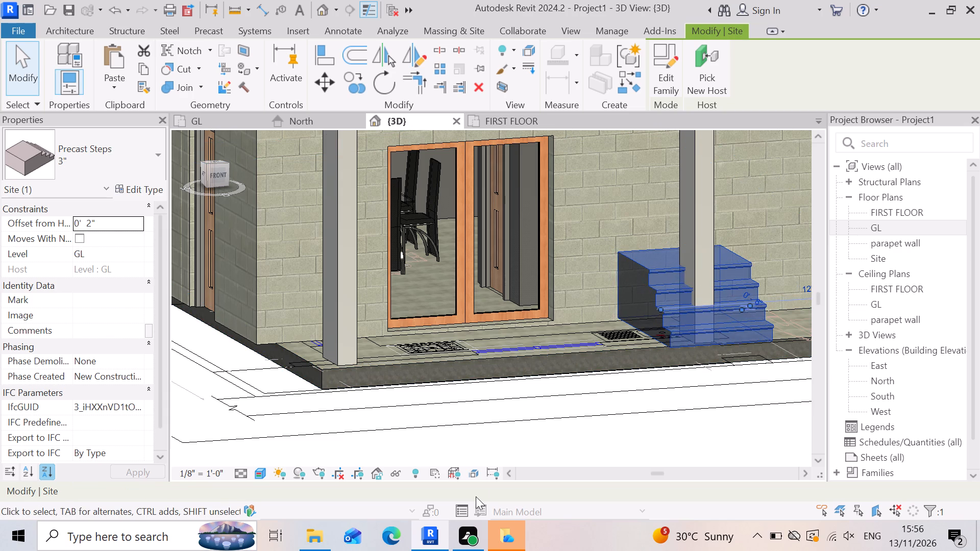
key("Down")
key("Down")
key("Down")
key("Down")
key("Down")
key("Down")
key("Down")
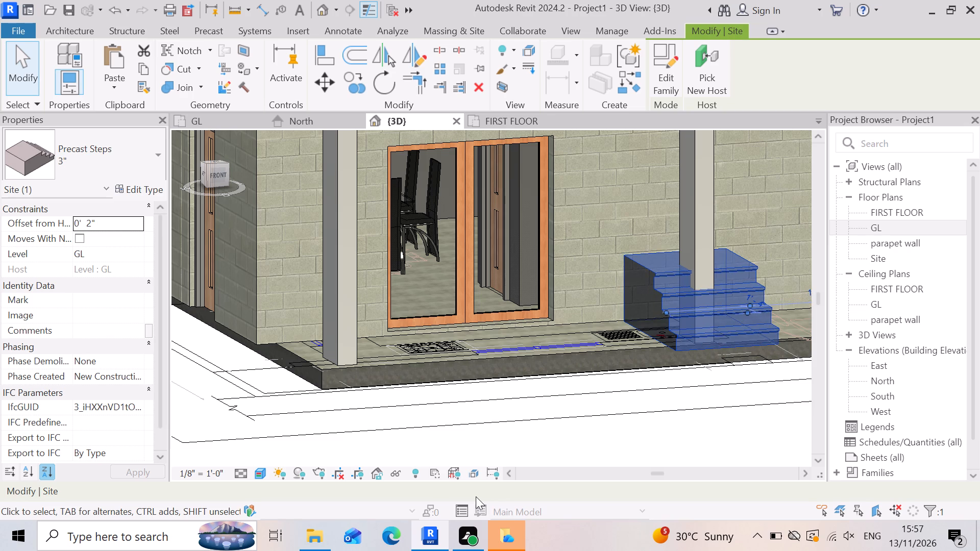
key("Down")
key("Down")
key("Down")
key("Down")
key("Down")
key("Down")
key("Down")
key("Down")
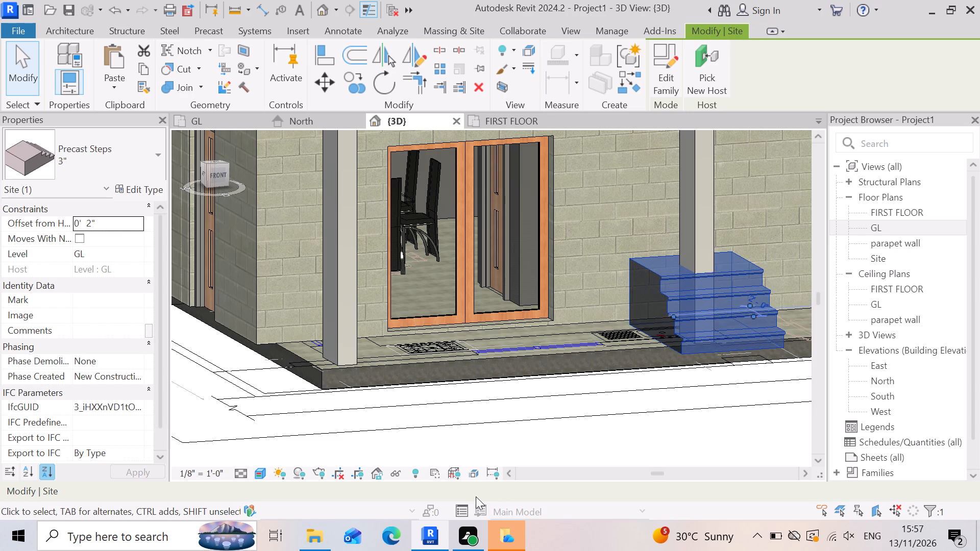
key("Down")
key("Down")
key("Down")
key("Down")
key("Down")
key("Down")
key("Down")
key("Down")
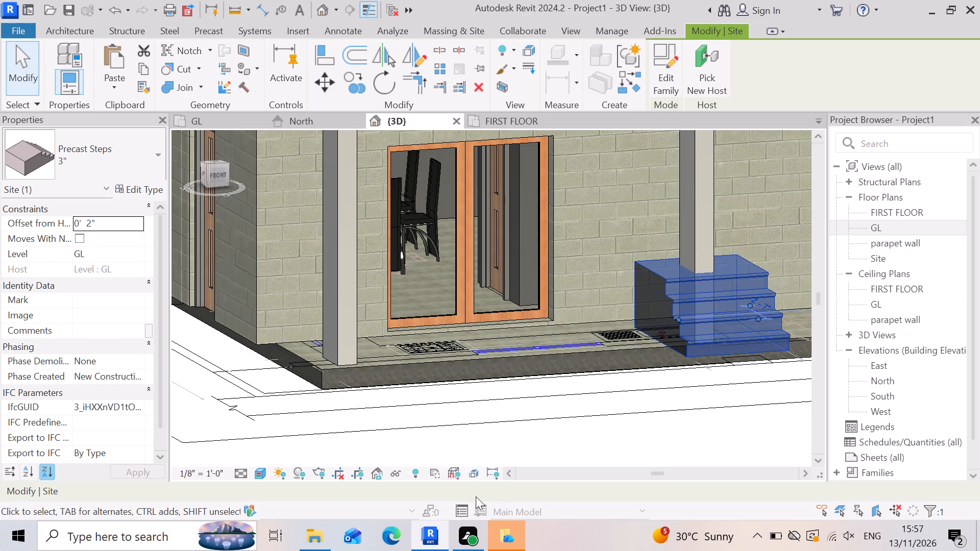
key("Down")
key("Down")
key("Down")
key("Down")
key("Down")
key("Down")
key("Down")
key("Down")
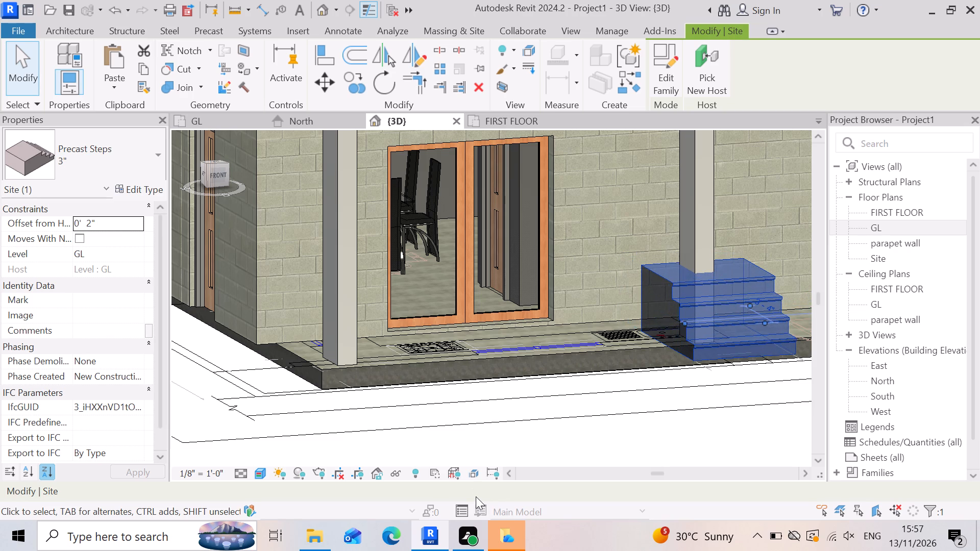
key("Down")
key("Down")
key("Down")
key("Down")
key("Down")
key("Down")
key("Down")
key("Down")
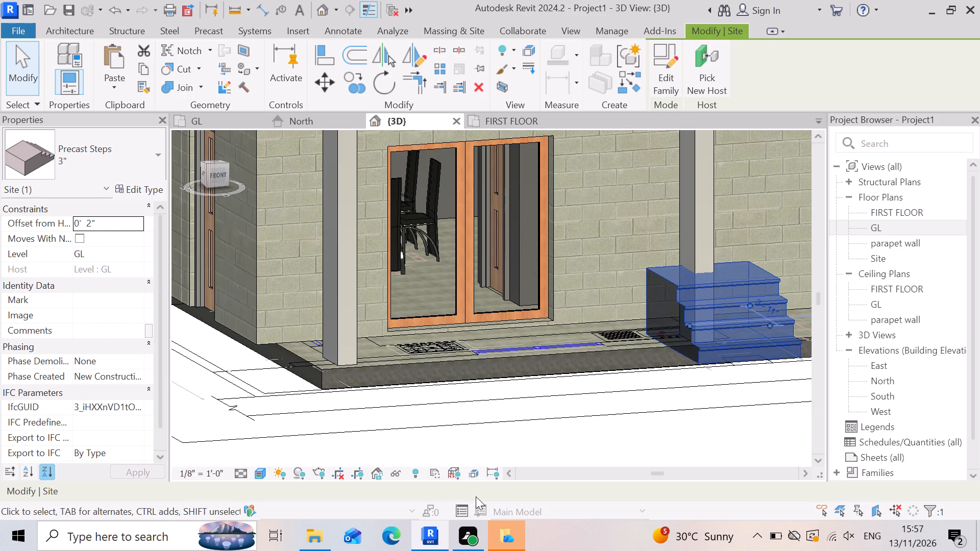
key("Down")
key("Down")
key("Down")
key("Down")
key("Down")
key("Down")
key("Down")
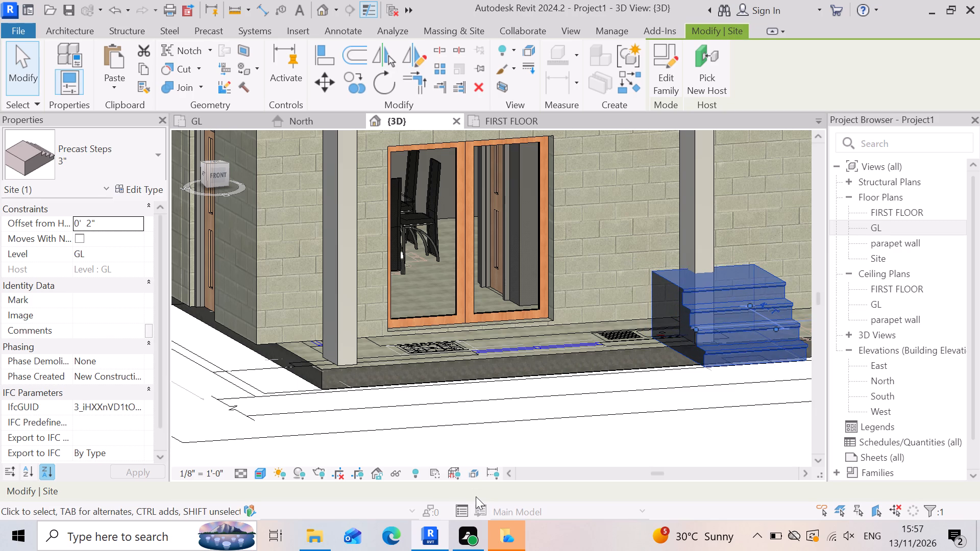
key("Down")
key("Down")
key("Down")
key("Down")
key("Down")
key("Down")
key("Down")
key("Down")
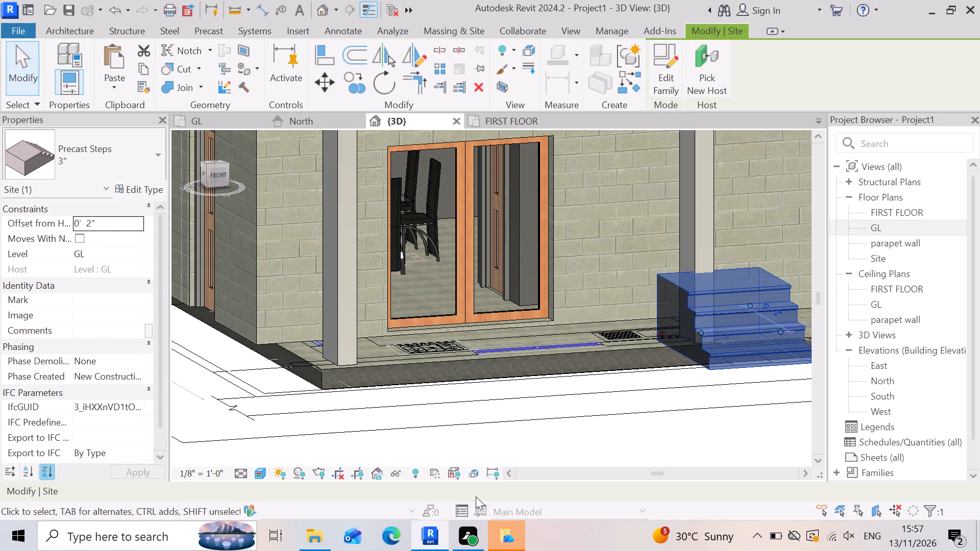
key("Down")
key("Down")
key("Down")
key("Down")
key("Down")
key("Down")
key("Down")
key("Down")
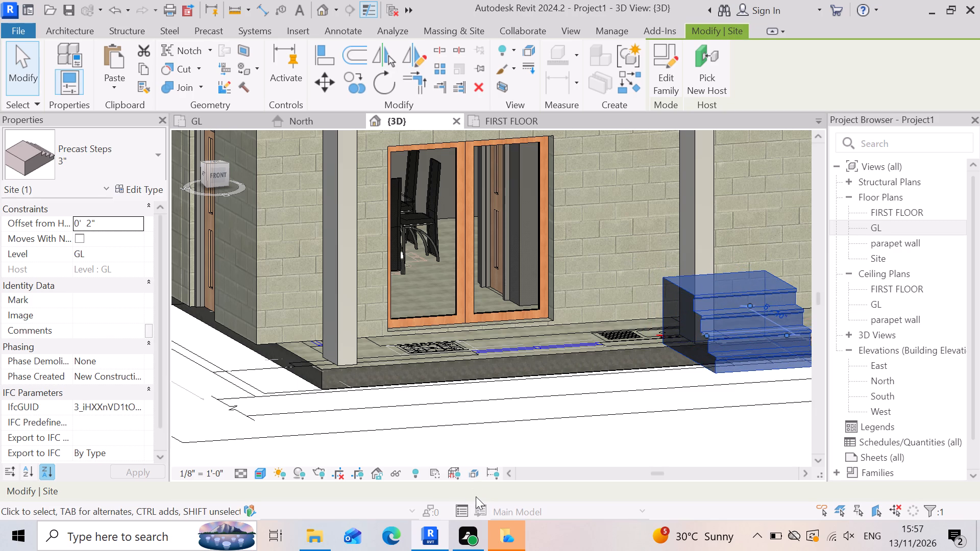
key("Down")
key("Down")
key("Down")
key("Down")
key("Down")
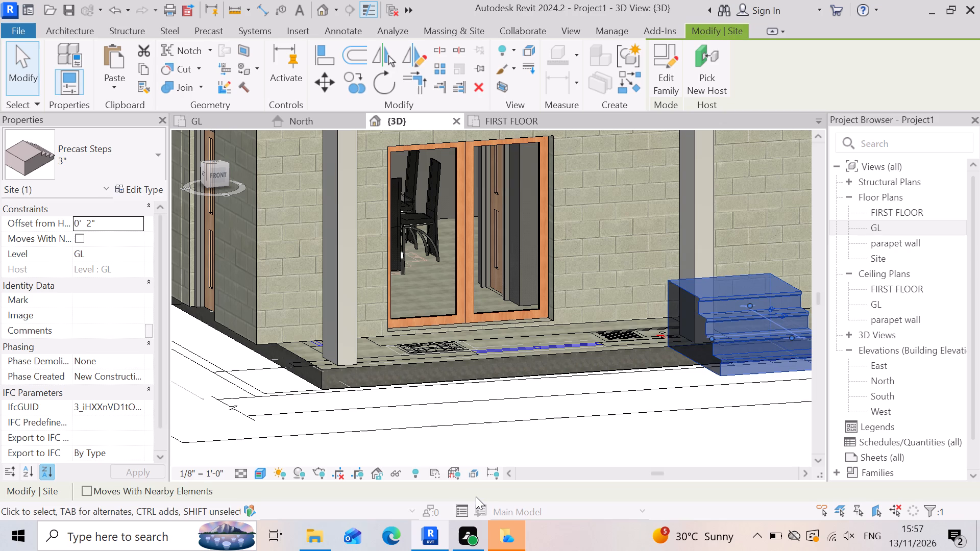
key("Down")
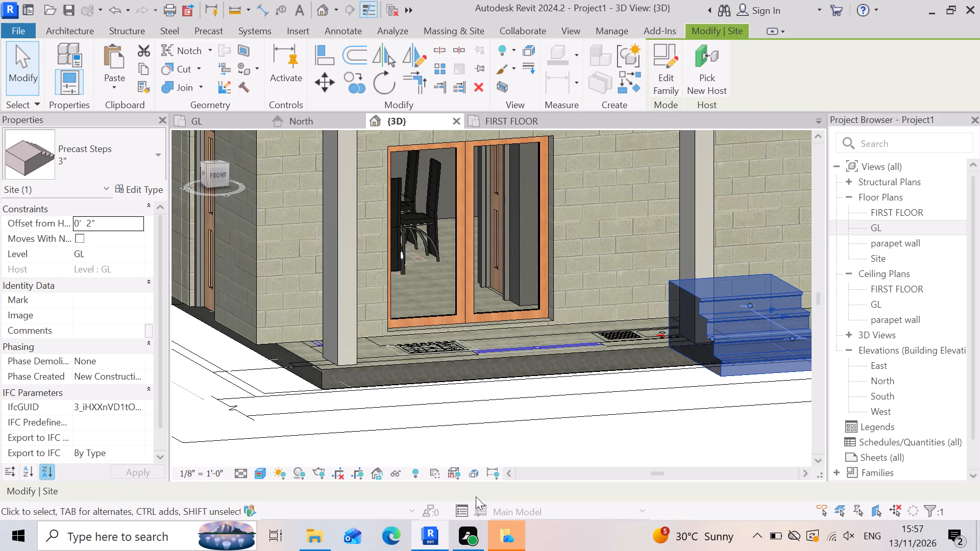
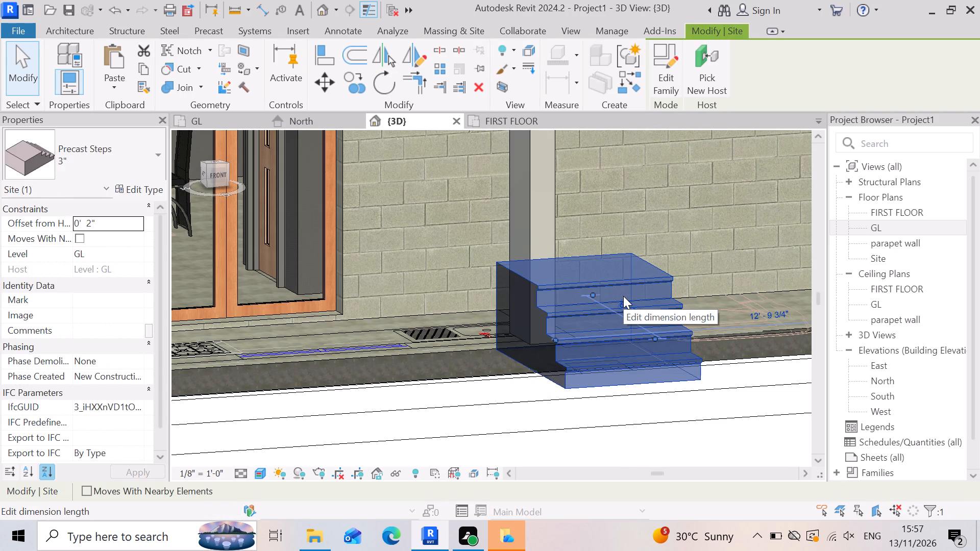
Nudge the selected 3" precast steps outward from the block wall, past the paving edge, to a temporary dimension of about 10'-0".
key("Down")
key("Down")
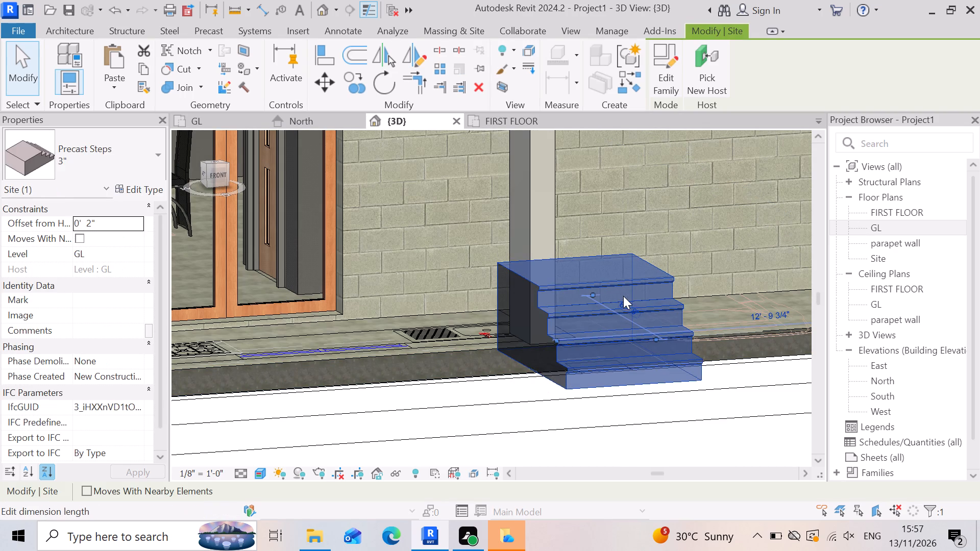
key("Down")
key("Down")
key("Down")
key("Down")
key("Down")
key("Down")
key("Down")
key("Down")
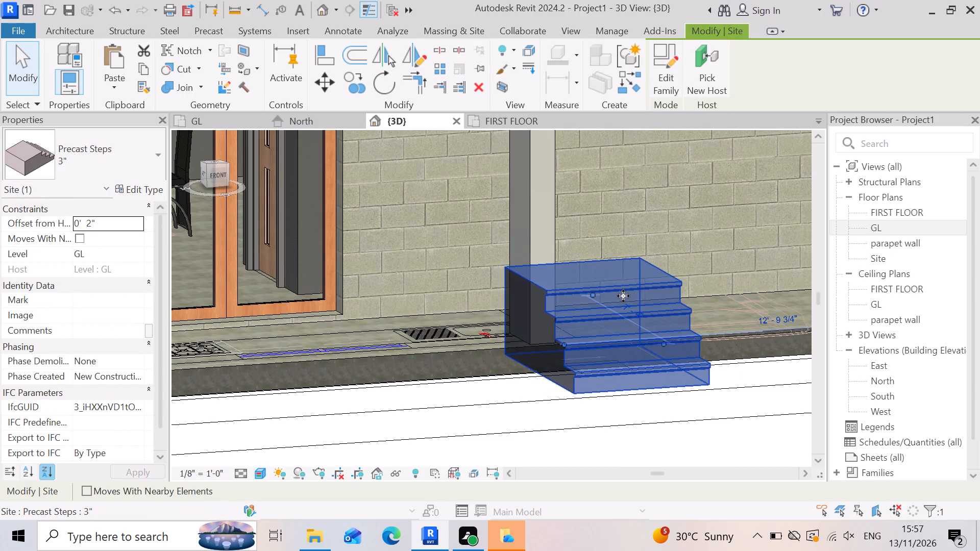
key("Down")
key("Down")
key("Down")
key("Down")
key("Down")
key("Down")
key("Down")
key("Down")
key("Down")
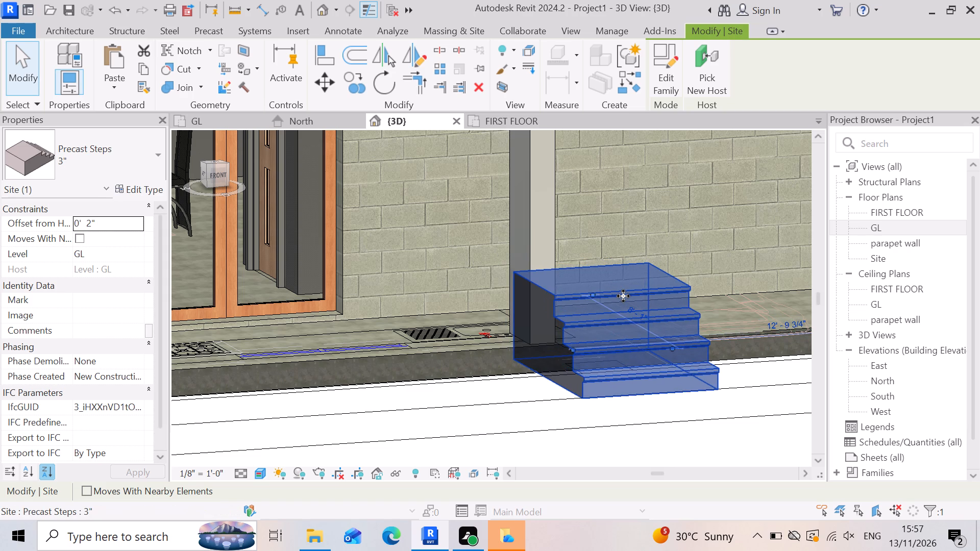
key("Down")
key("Down")
key("Down")
key("Down")
key("Down")
key("Down")
key("Down")
key("Down")
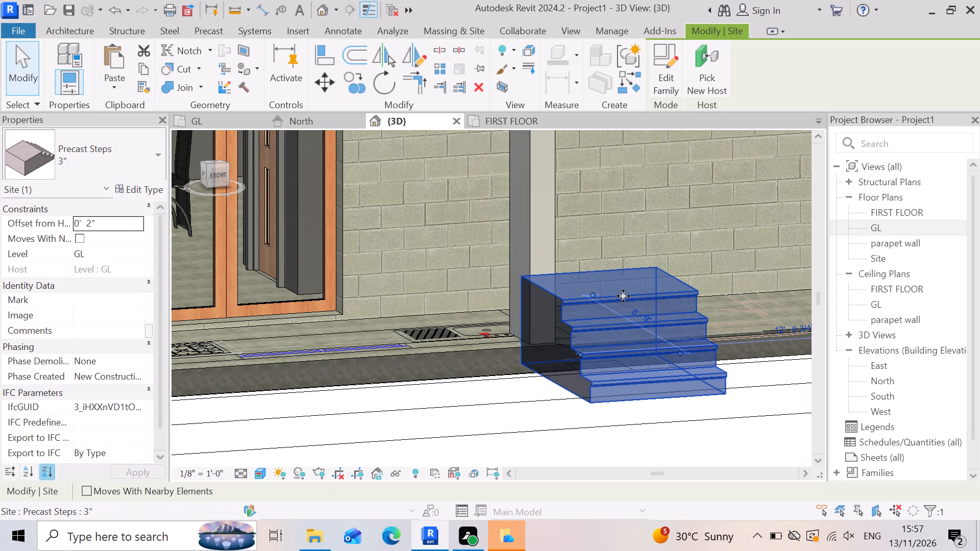
key("Down")
key("Down")
key("Down")
key("Down")
key("Down")
key("Down")
key("Down")
key("Down")
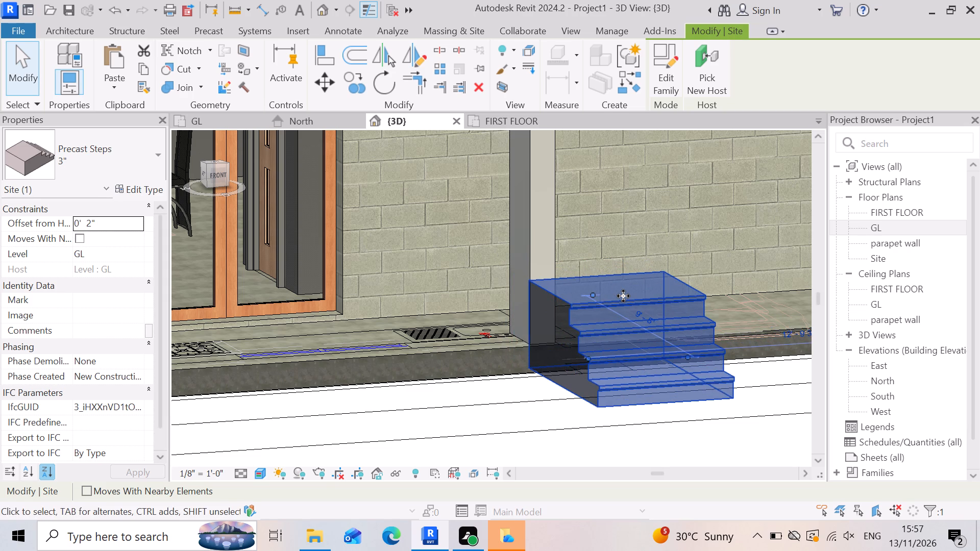
key("Down")
key("Down")
key("Down")
key("Down")
key("Down")
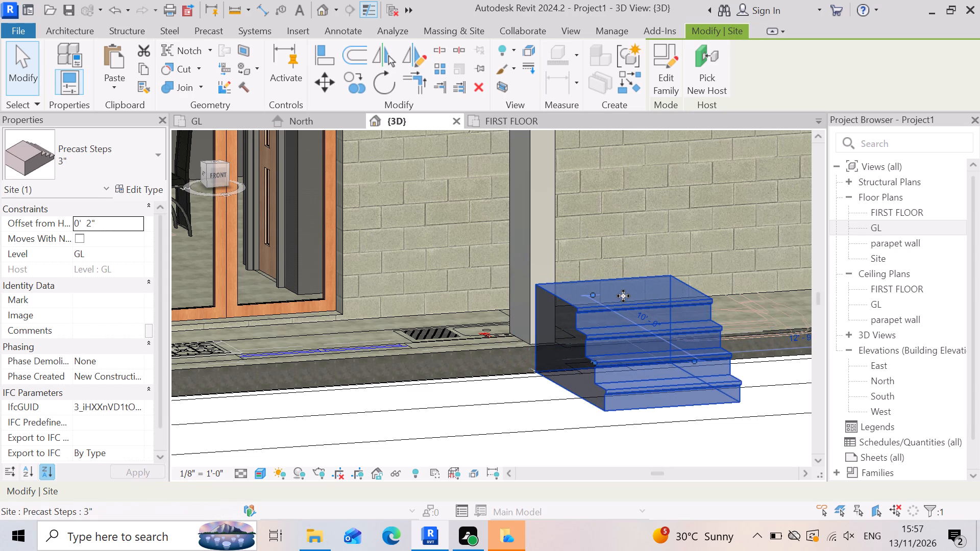
Nudge the precast steps slightly back toward the block wall to fine-tune their position at the paving edge.
key("Up")
key("Up")
key("Up")
key("Up")
key("Up")
key("Up")
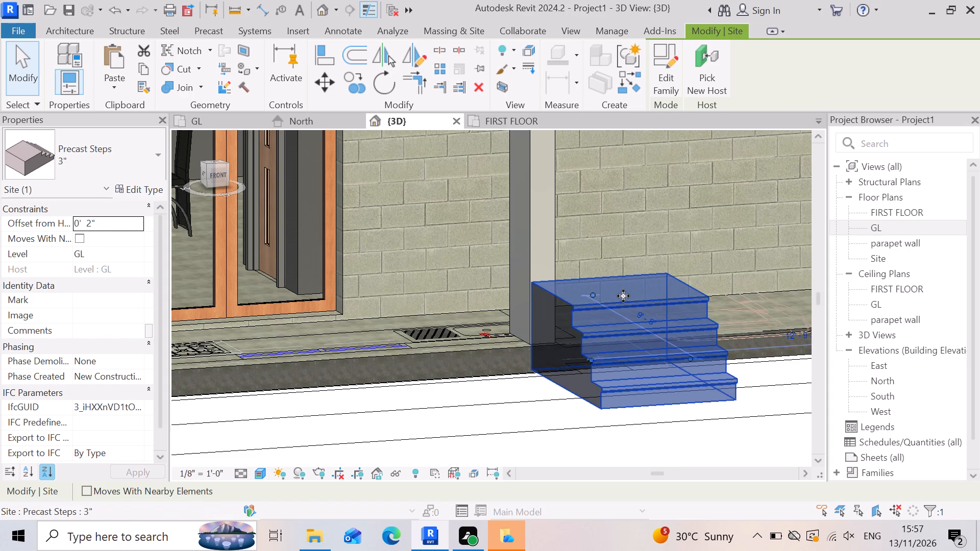
key("Up")
key("Up")
key("Up")
key("Up")
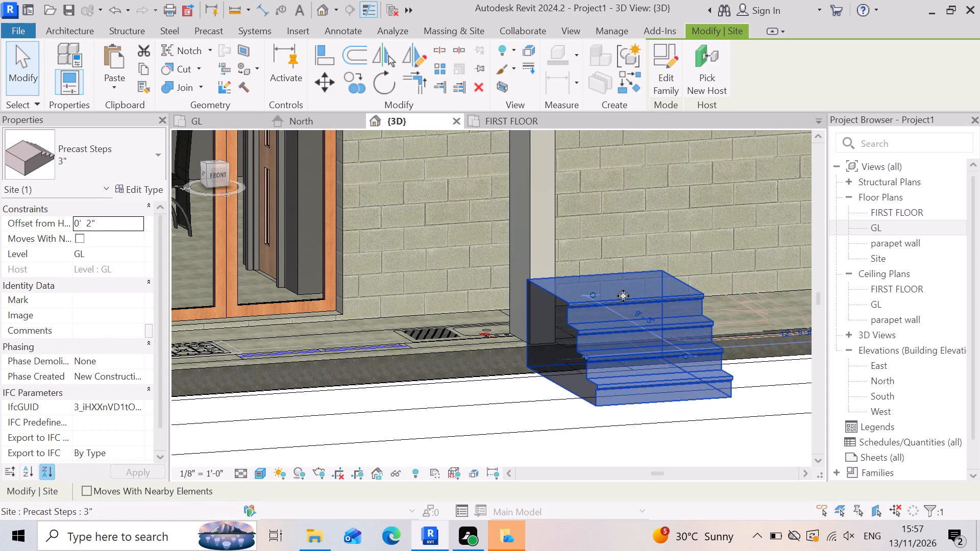
key("Up")
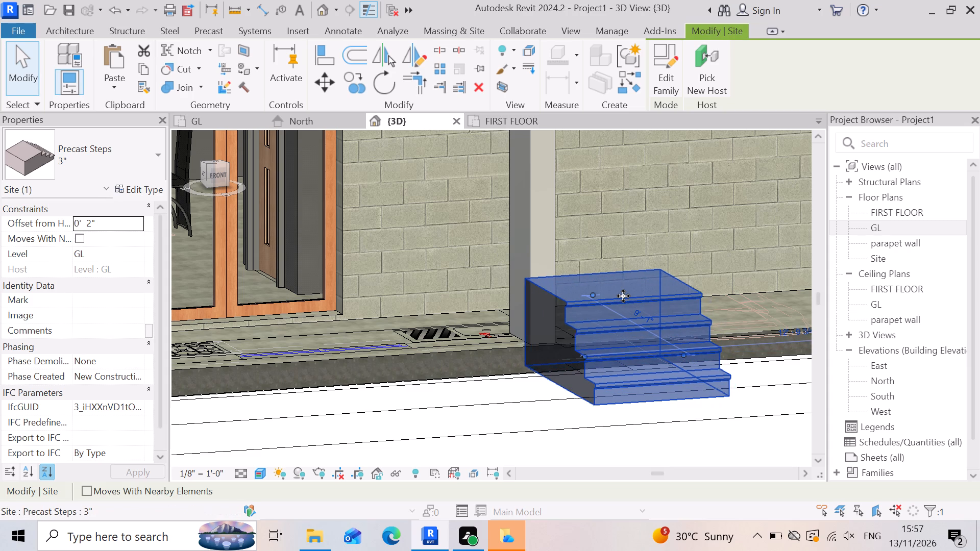
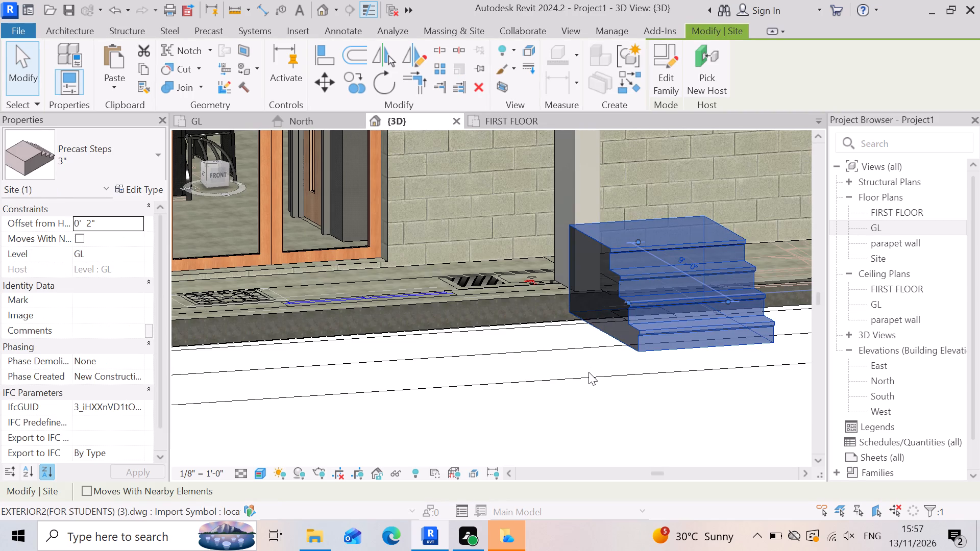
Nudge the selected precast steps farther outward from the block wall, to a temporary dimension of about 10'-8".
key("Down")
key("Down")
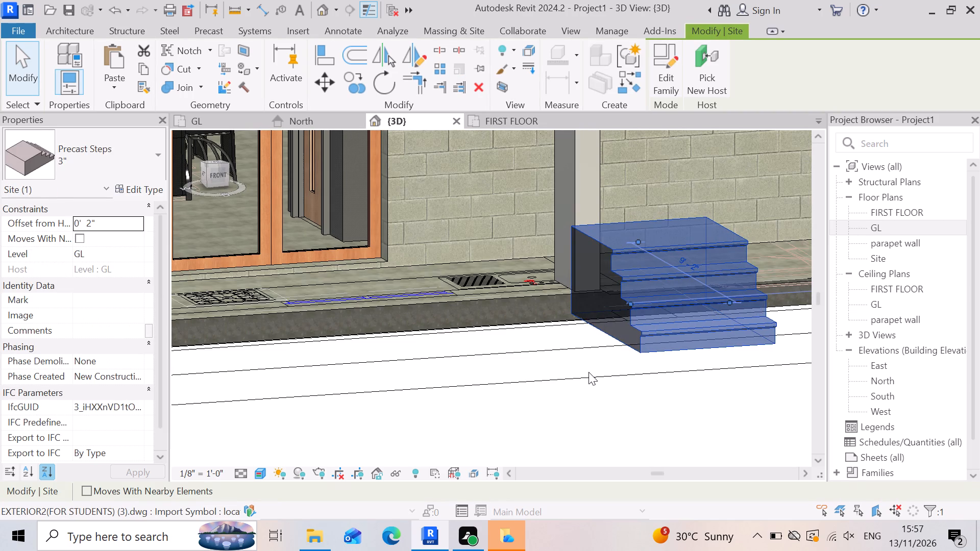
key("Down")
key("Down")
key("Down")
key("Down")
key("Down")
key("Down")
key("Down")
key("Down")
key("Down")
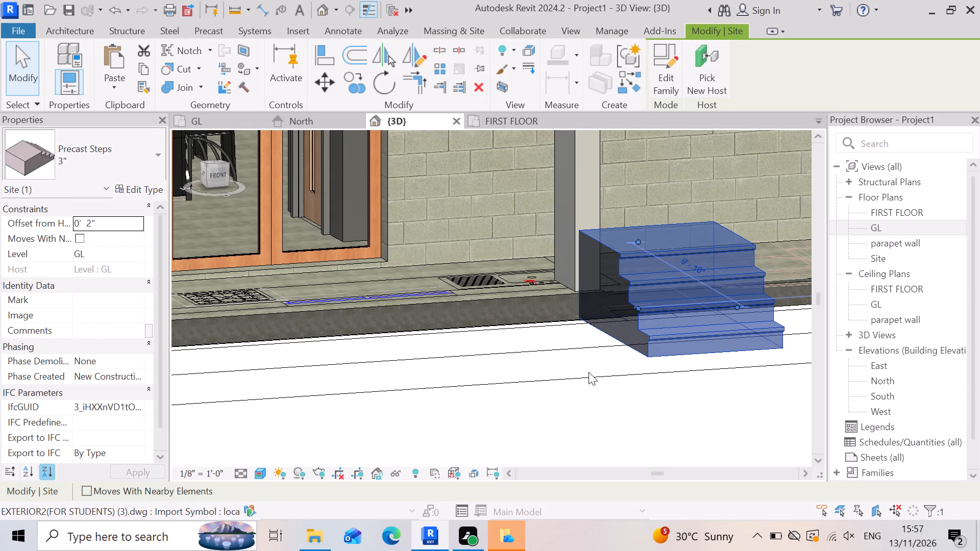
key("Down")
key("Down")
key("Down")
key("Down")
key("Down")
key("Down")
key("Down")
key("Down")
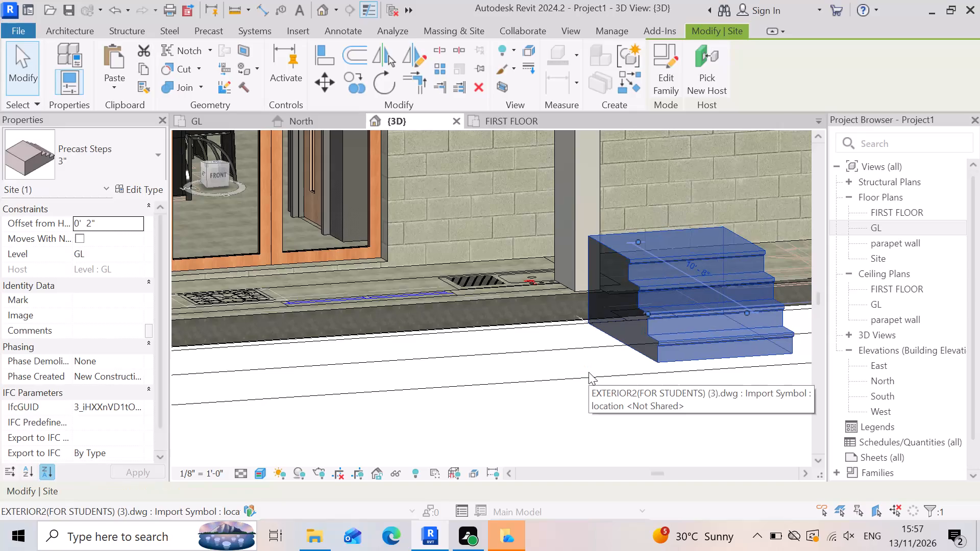
Nudge the precast steps back toward the block wall, to a temporary dimension of about 9'-2".
key("Up")
key("Up")
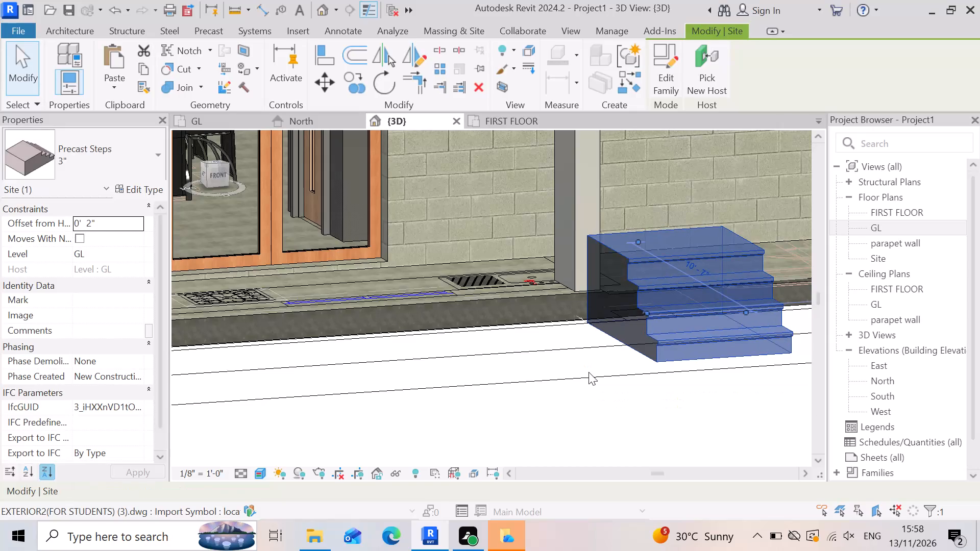
key("Up")
key("Up")
key("Up")
key("Up")
key("Up")
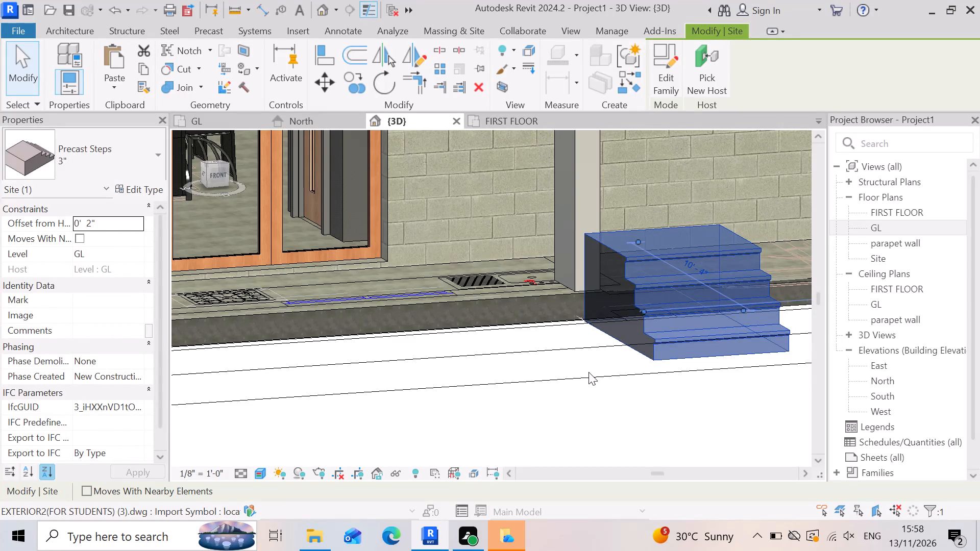
key("Up")
key("Up")
key("Up")
key("Up")
key("Up")
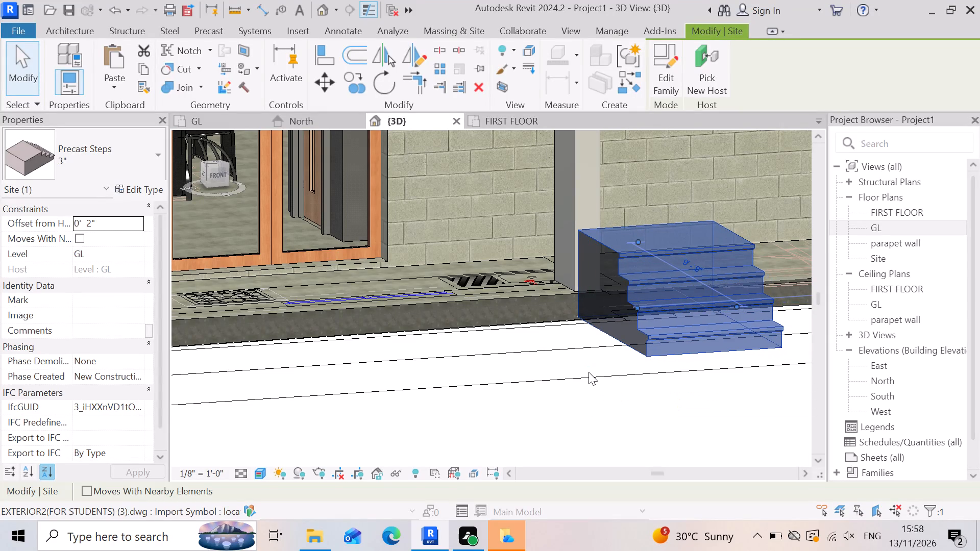
key("Up")
key("Up")
key("Up")
key("Up")
key("Up")
key("Up")
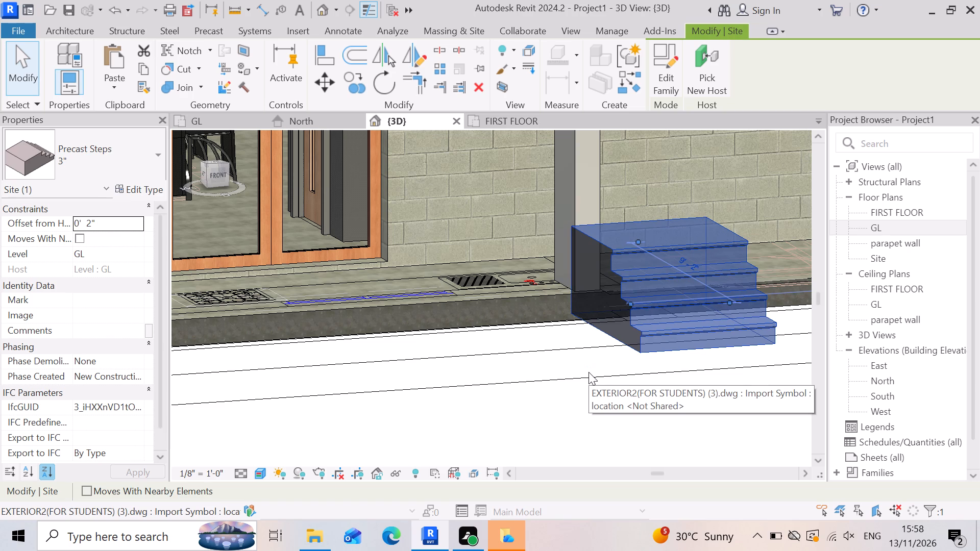
Copy the precast steps along the paved edge to the column at the building's corner, on the far side of the glazed door.
scroll(618, 308, "down", 3)
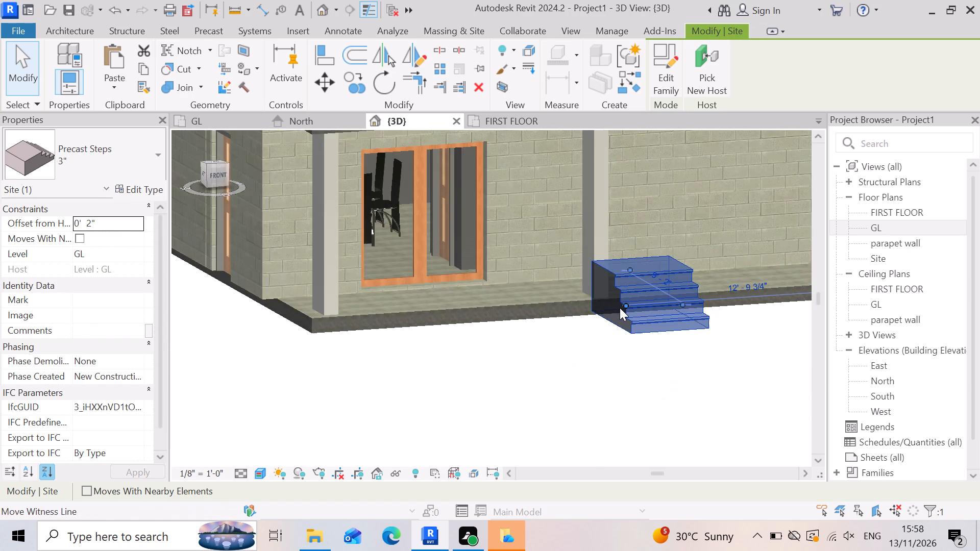
scroll(620, 308, "down", 3)
left_click(703, 410)
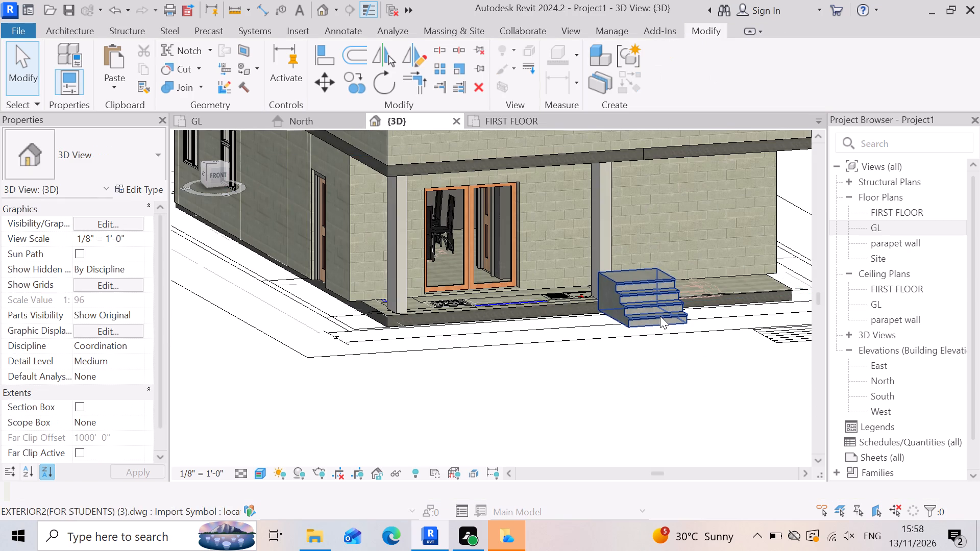
left_click(660, 316)
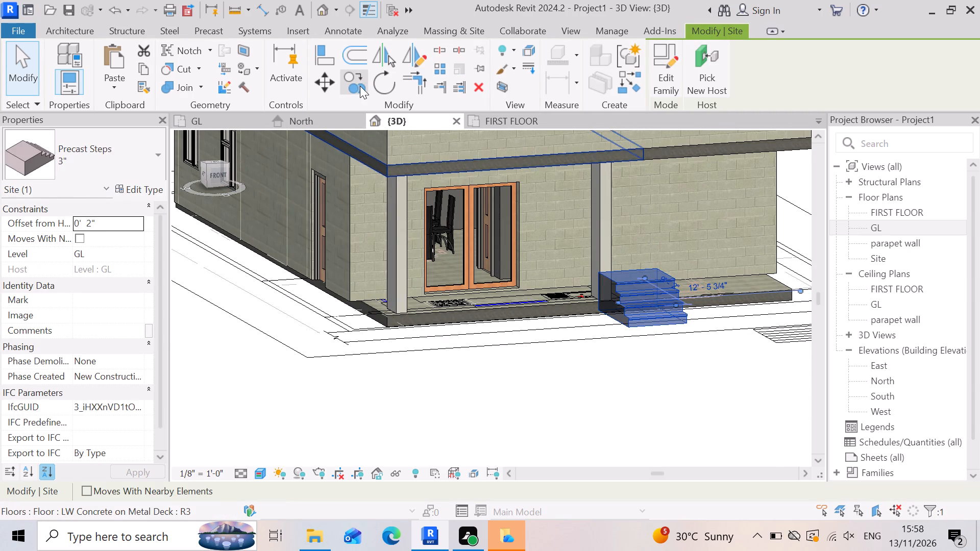
left_click(360, 86)
left_click(630, 331)
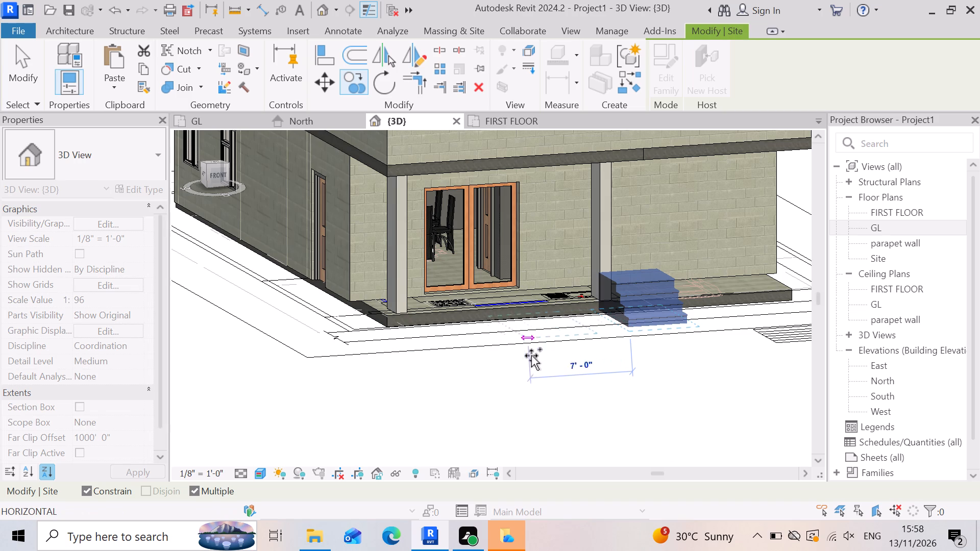
left_click(443, 358)
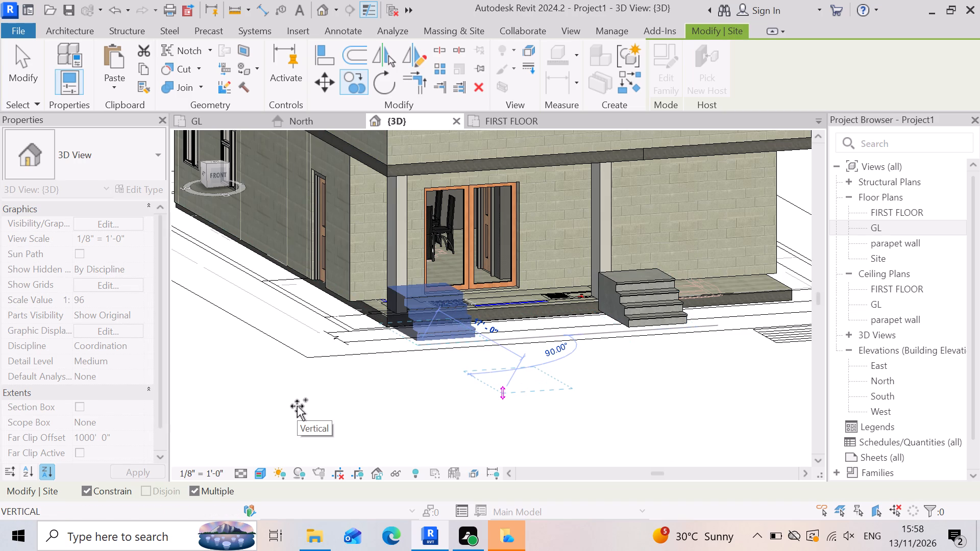
key("Escape")
key("Escape")
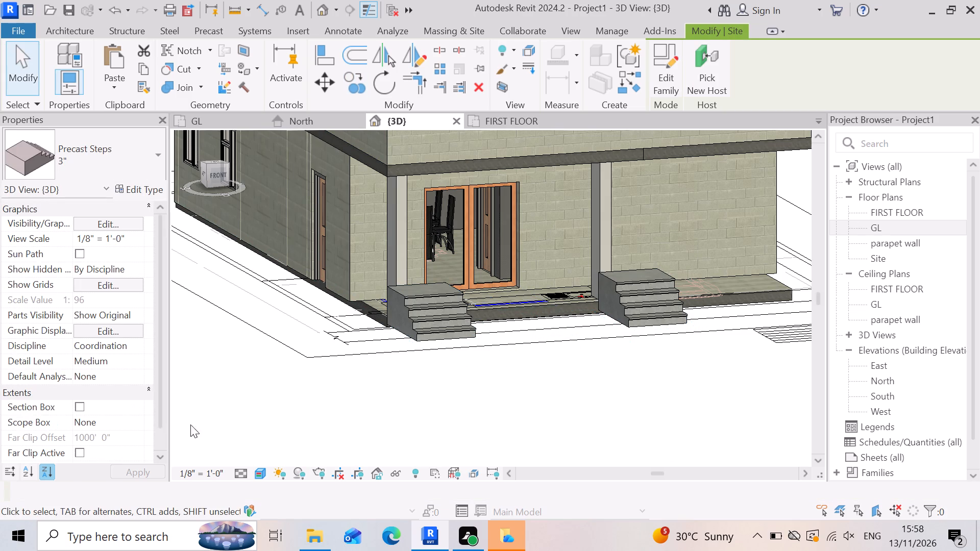
key("Escape")
Select the copied precast steps at the building's corner and nudge them outward from the paved slab's edge.
scroll(707, 334, "up", 2)
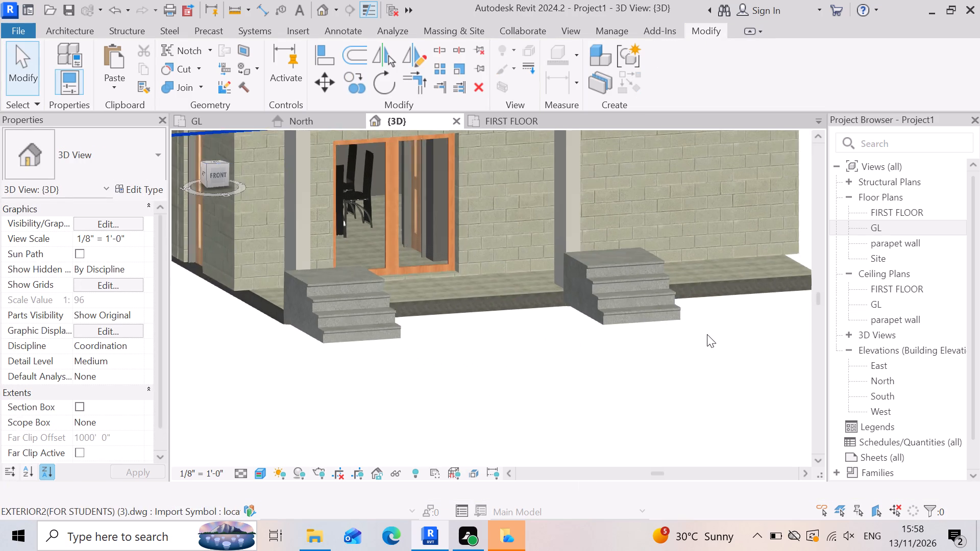
scroll(707, 334, "up", 1)
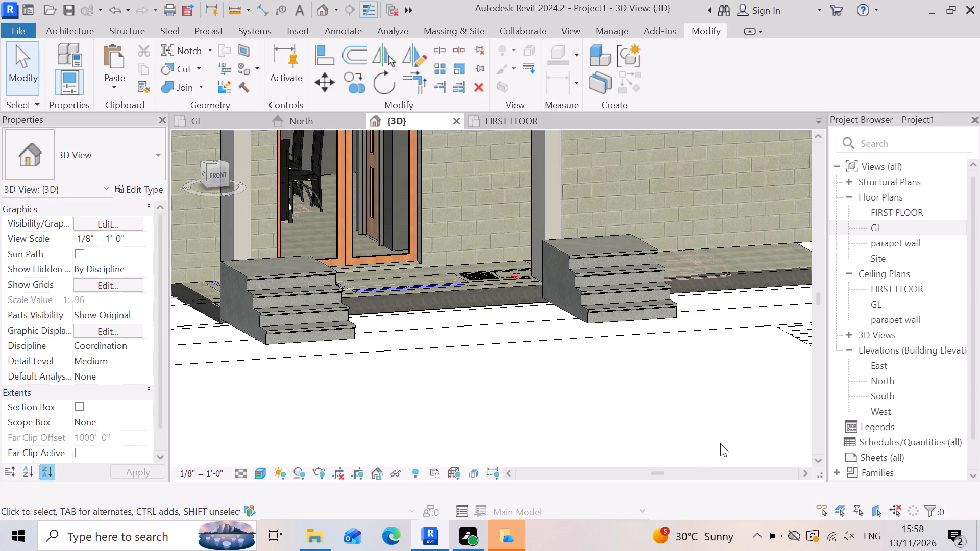
scroll(198, 340, "up", 6)
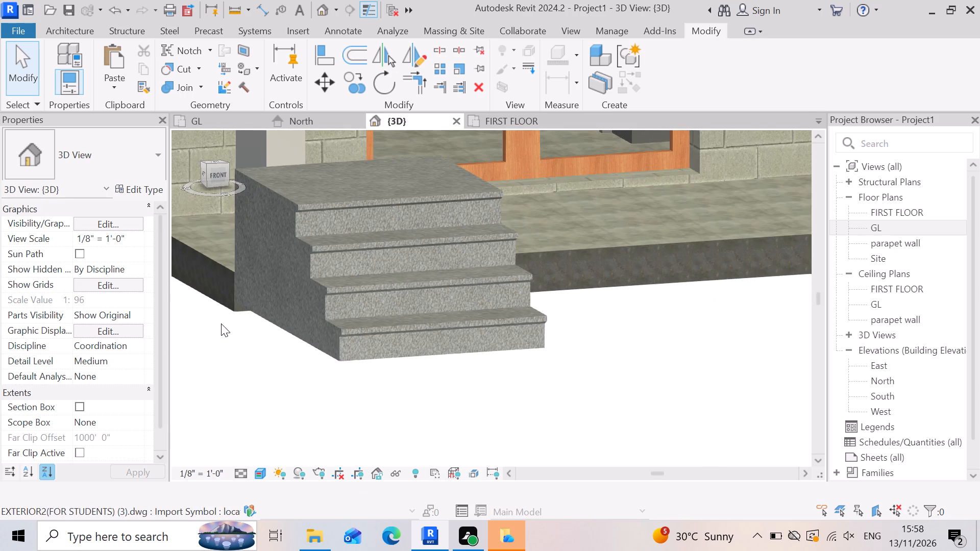
scroll(226, 317, "up", 7)
left_click(320, 329)
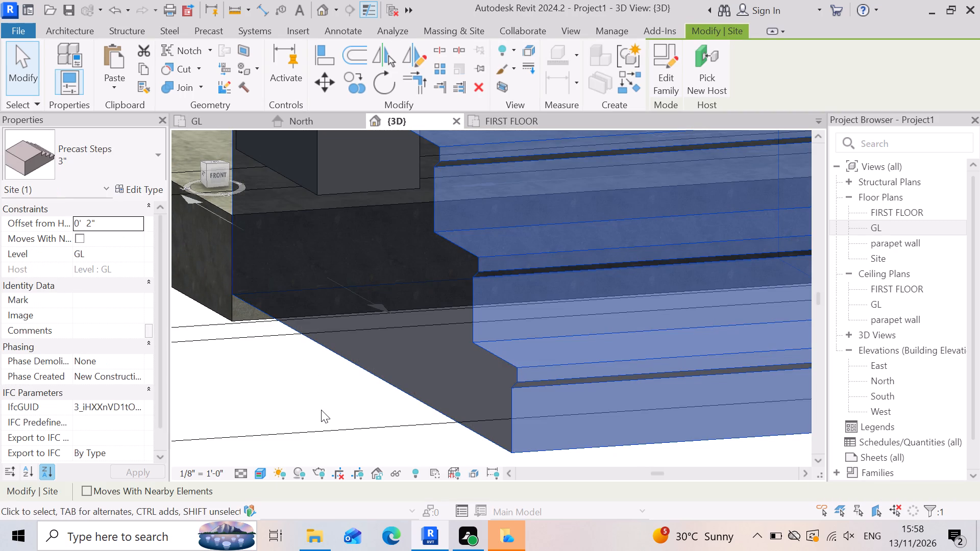
key("Down")
key("Down")
key("Down")
key("Down")
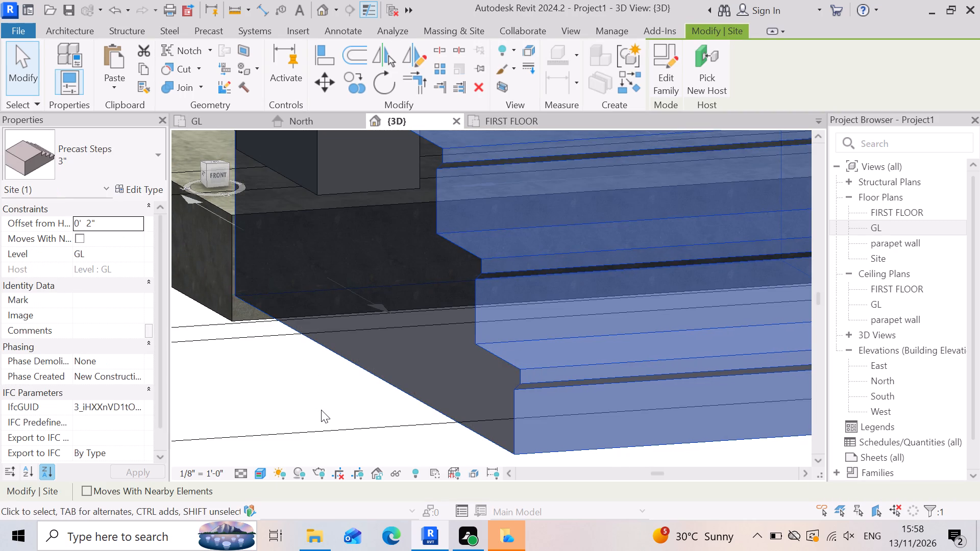
key("Down")
key("Down")
key("Up")
key("Up")
key("Down")
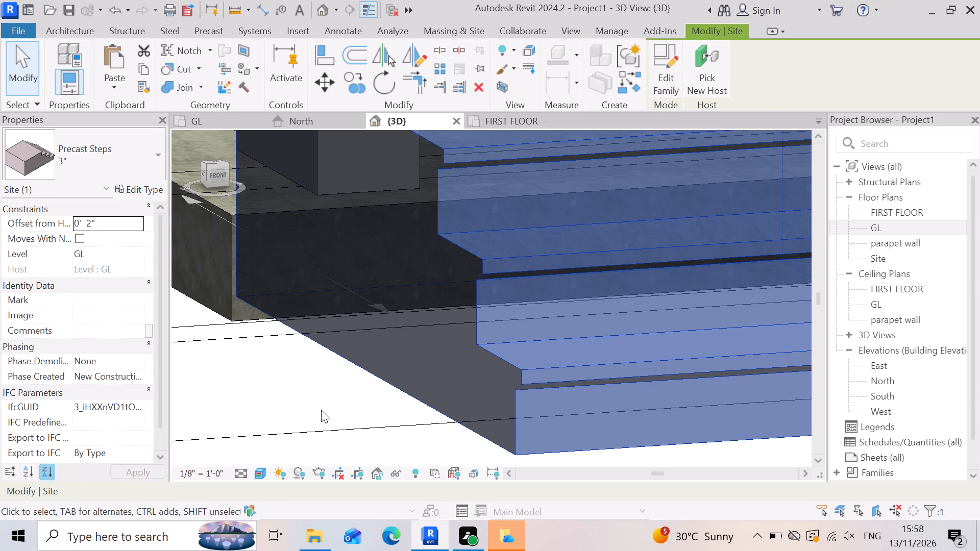
key("Down")
key("Down")
key("Down")
key("Down")
key("Down")
key("Down")
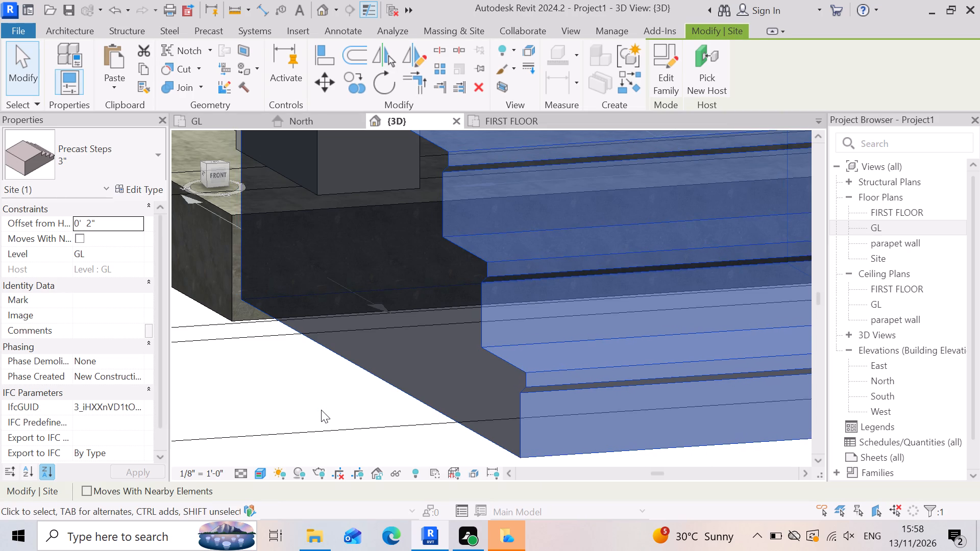
key("Down")
key("Down")
key("Down")
Nudge the copied precast steps sideways along the paved edge to line up their side with the slab's corner.
key("Left")
key("Left")
key("Left")
key("Left")
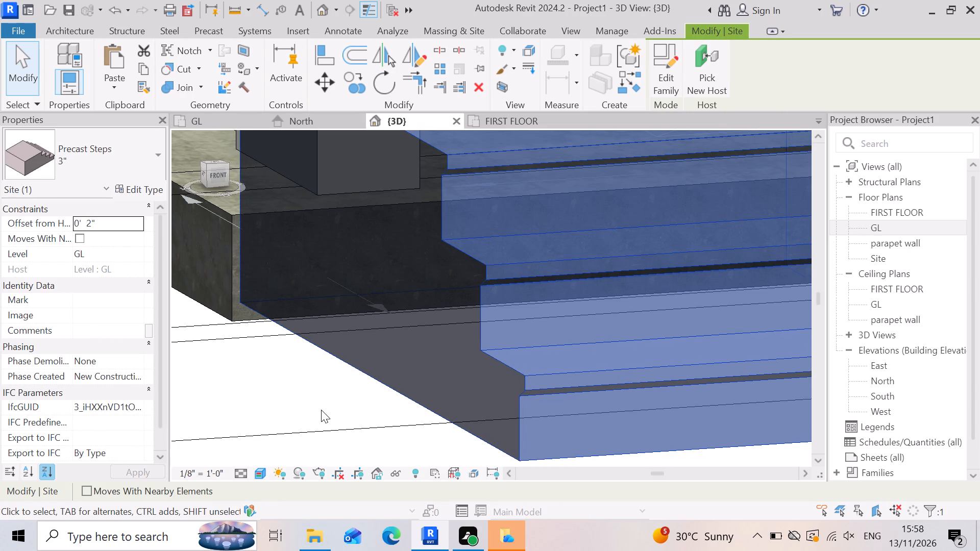
key("Left")
key("Left")
key("Left")
key("Right")
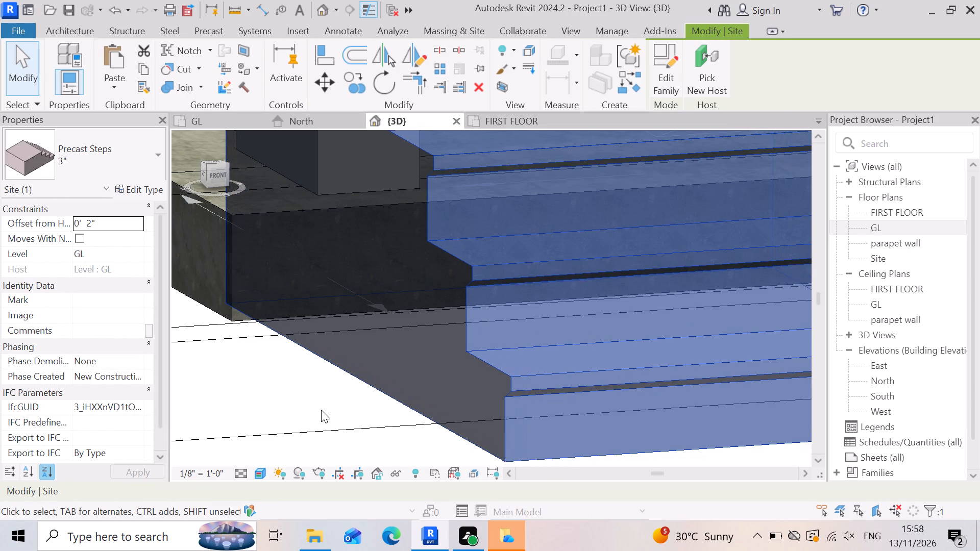
key("Right")
Nudge the copied precast steps farther outward so their back moves closer to the paved slab's front edge.
key("Down")
key("Down")
key("Down")
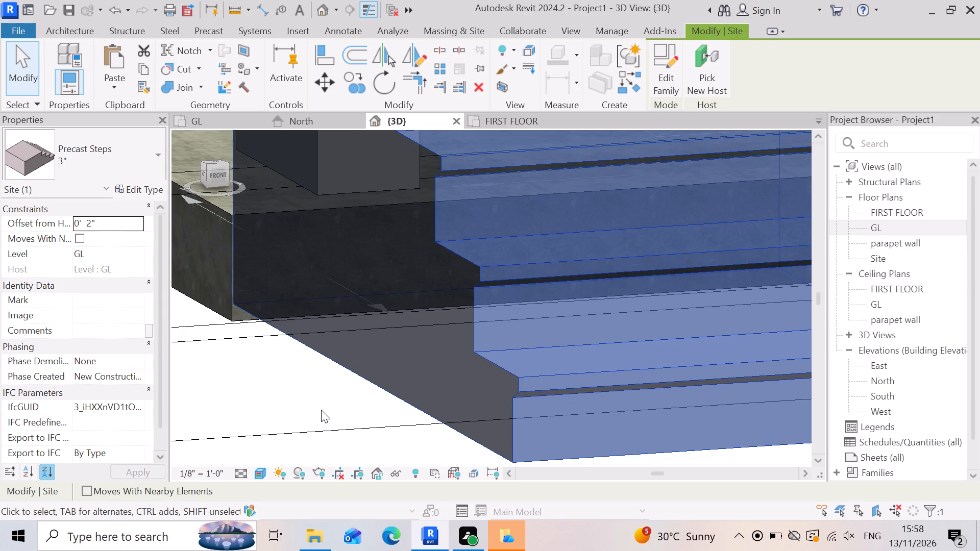
key("Down")
key("Down")
key("Down")
key("Down")
key("Down")
key("Down")
key("Down")
key("Down")
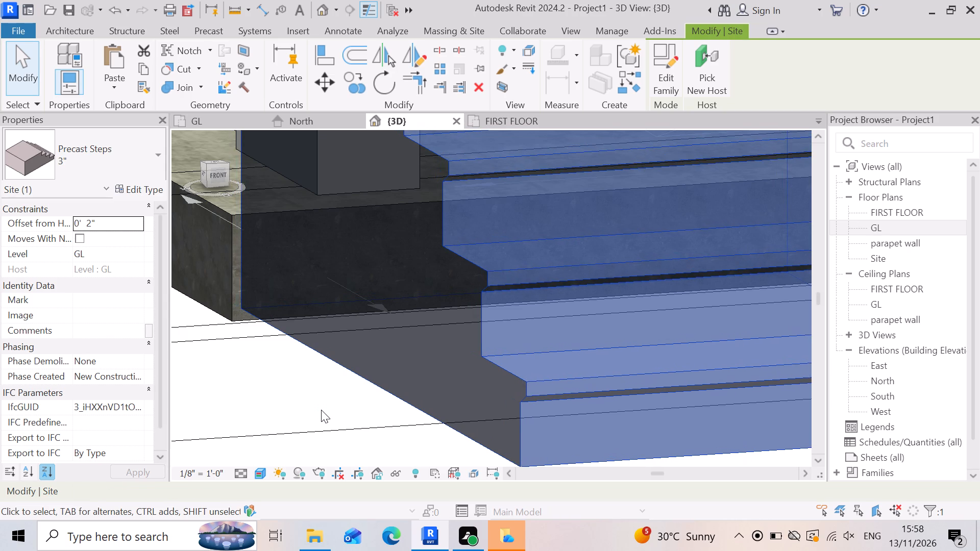
key("Down")
key("Down")
key("Down")
key("Down")
Nudge the copied precast steps sideways again to bring their side back in line with the slab's corner.
key("Left")
key("Left")
key("Left")
key("Left")
key("Left")
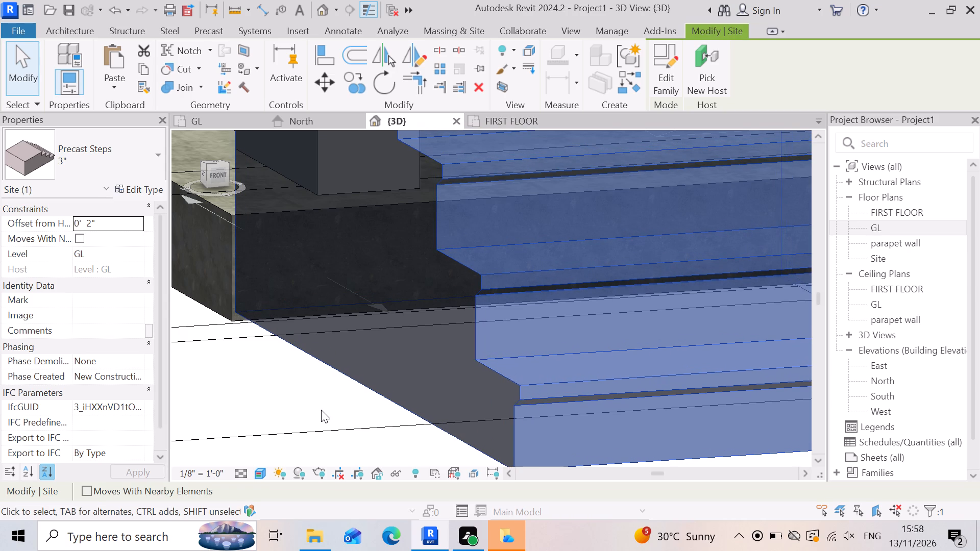
key("Left")
key("Left")
key("Down")
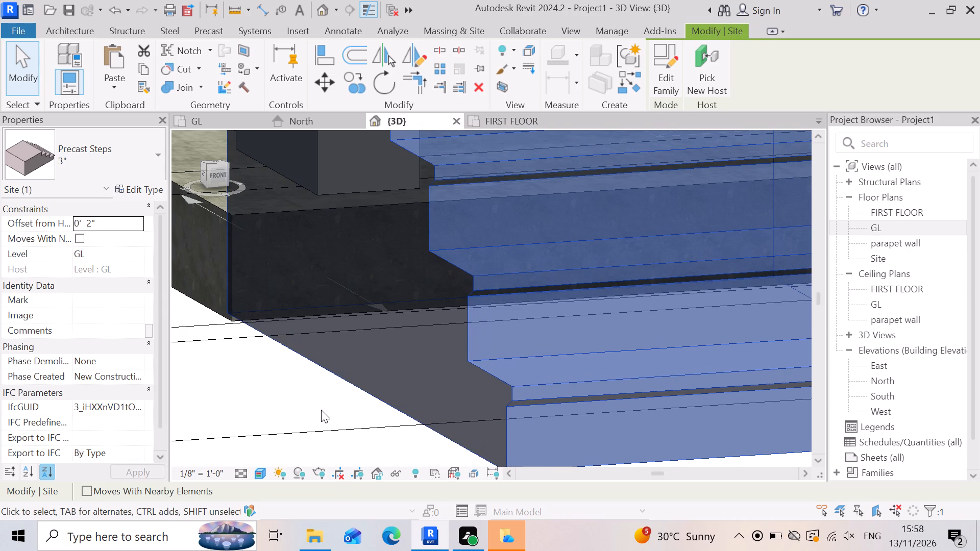
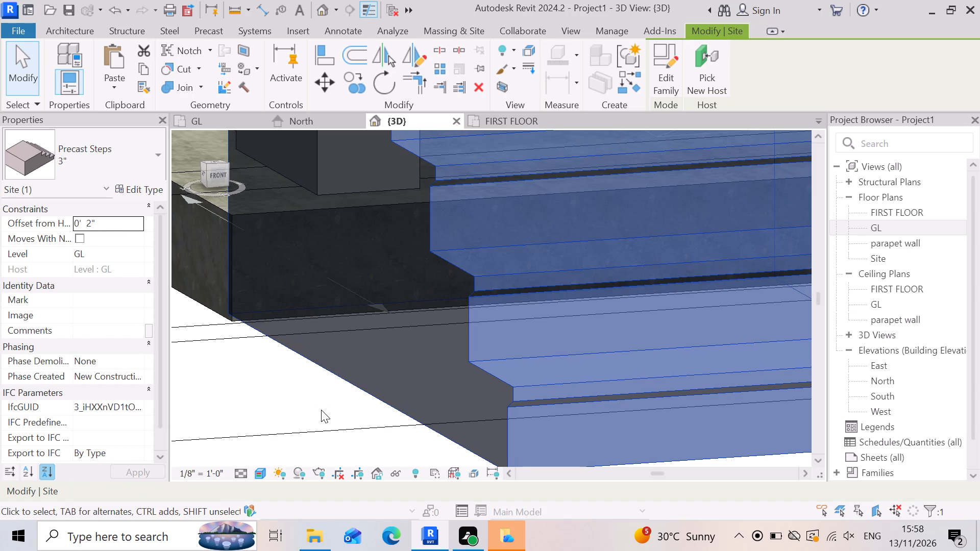
Nudge the selected copy of the precast steps farther outward from the paved slab's front edge, beyond the slab's corner.
key("Down")
key("Down")
key("Down")
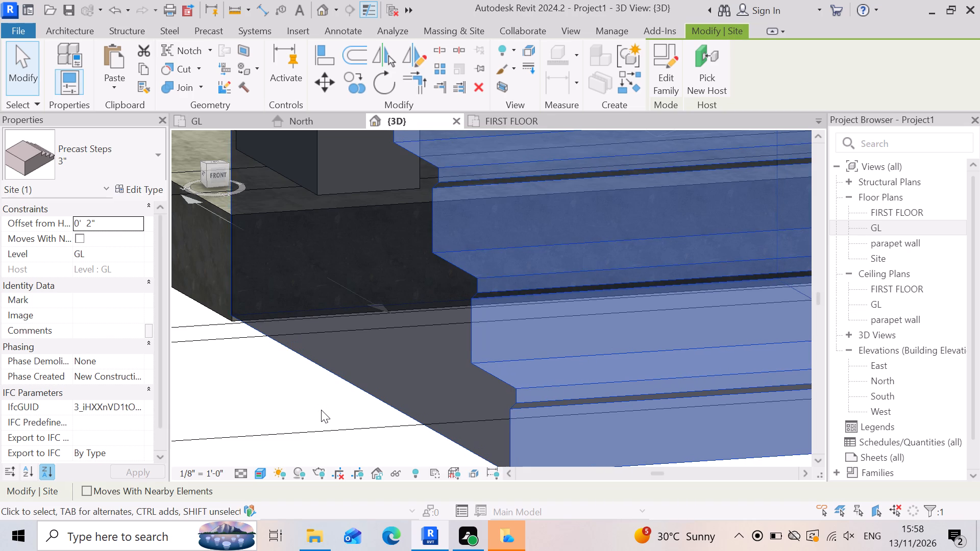
key("Down")
key("Down")
key("Down")
key("Down")
key("Down")
key("Down")
key("Down")
key("Down")
key("Down")
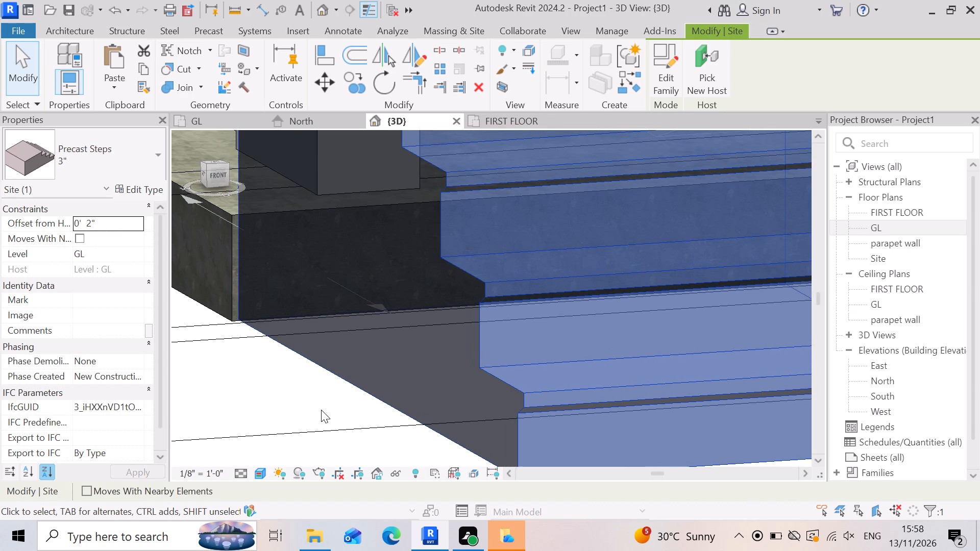
key("Down")
key("Down")
key("Down")
key("Down")
key("Down")
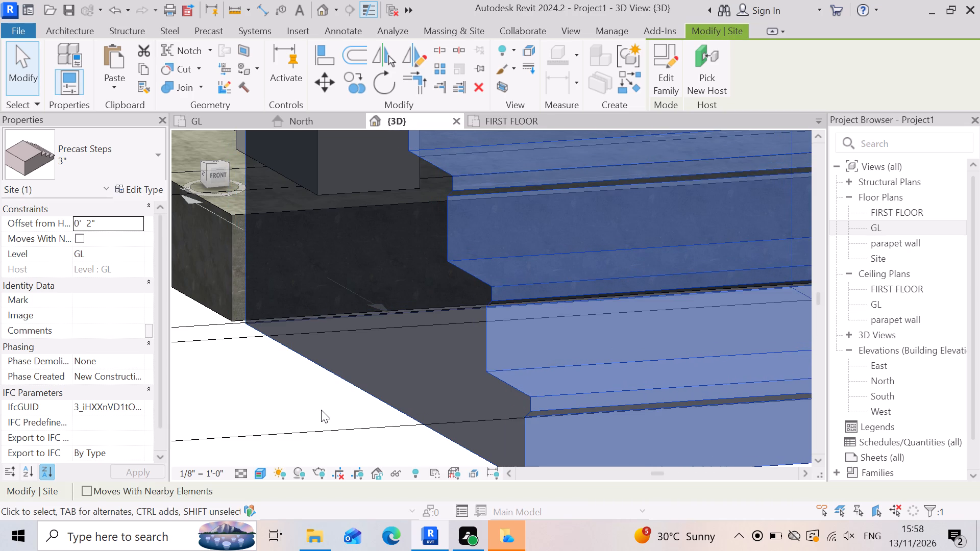
key("Down")
key("Down")
key("Down")
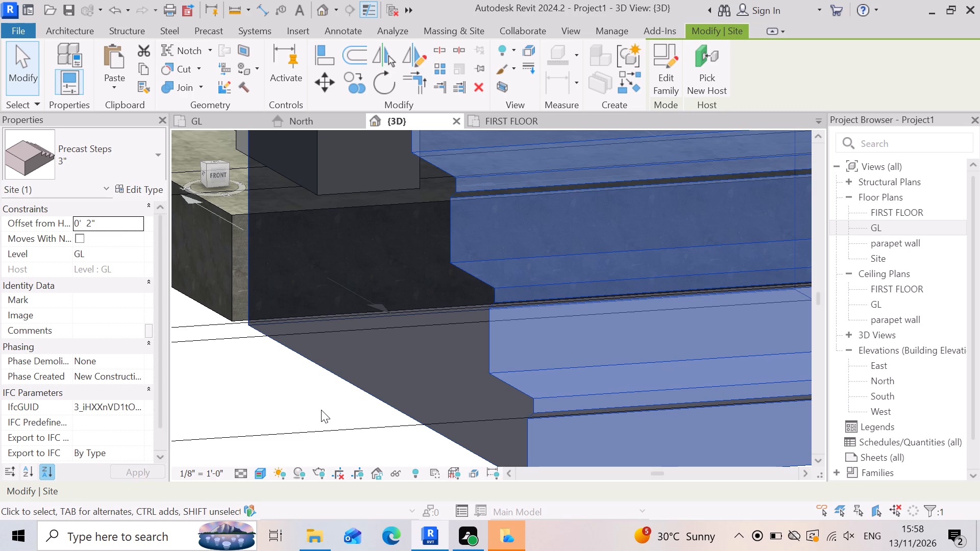
Nudge the precast steps back toward the paved slab until their back edge lines up with the slab's front corner.
key("Up")
key("Up")
key("Up")
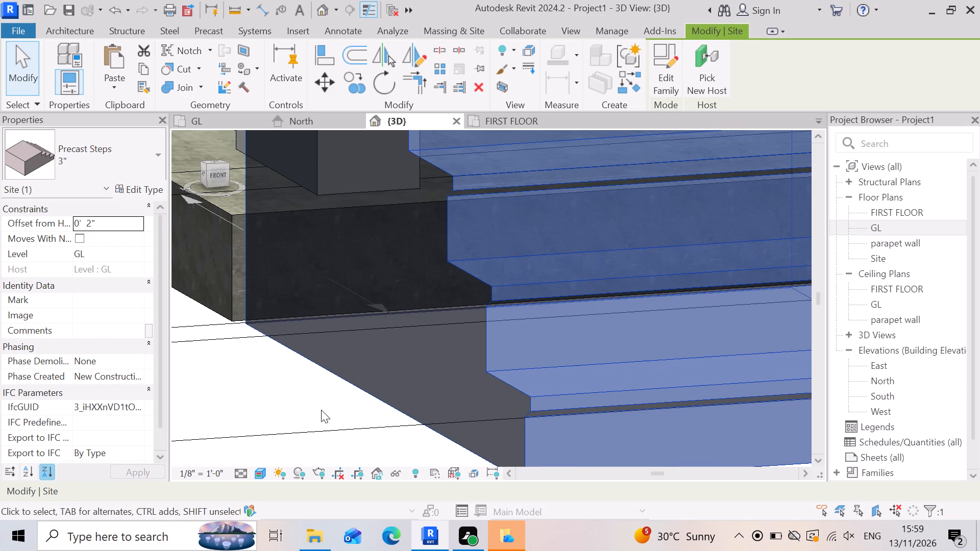
key("Up")
key("Up")
key("Up")
key("Up")
key("Up")
key("Up")
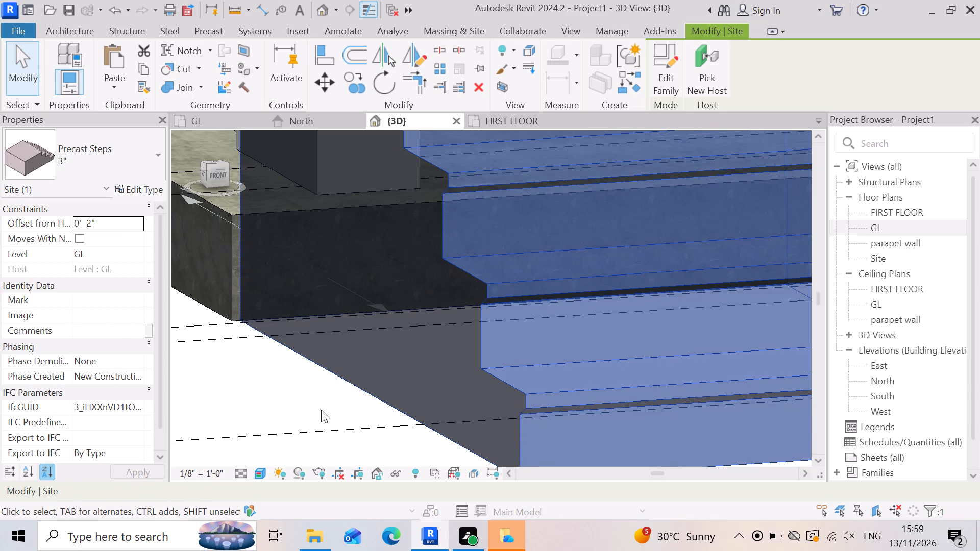
key("Up")
key("Up")
key("Up")
key("Up")
key("Up")
key("Up")
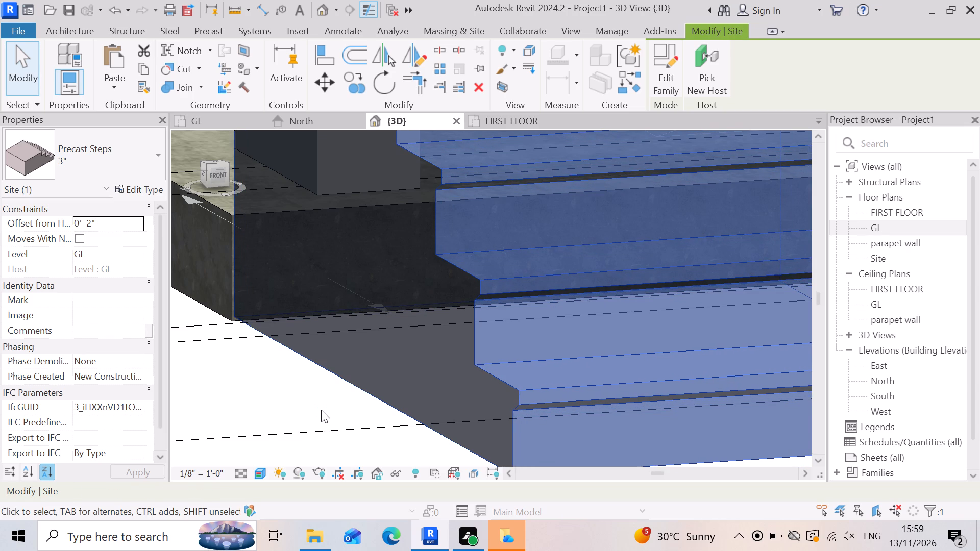
key("Up")
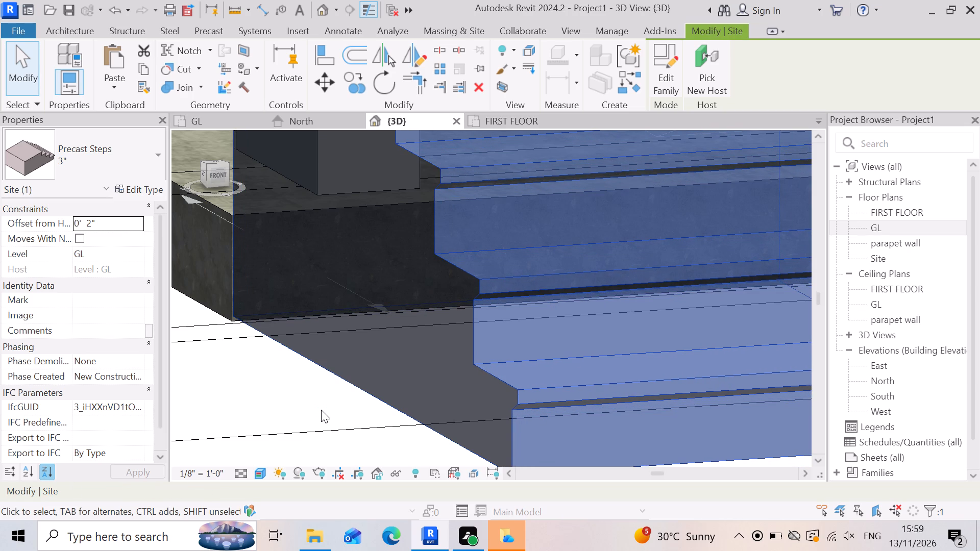
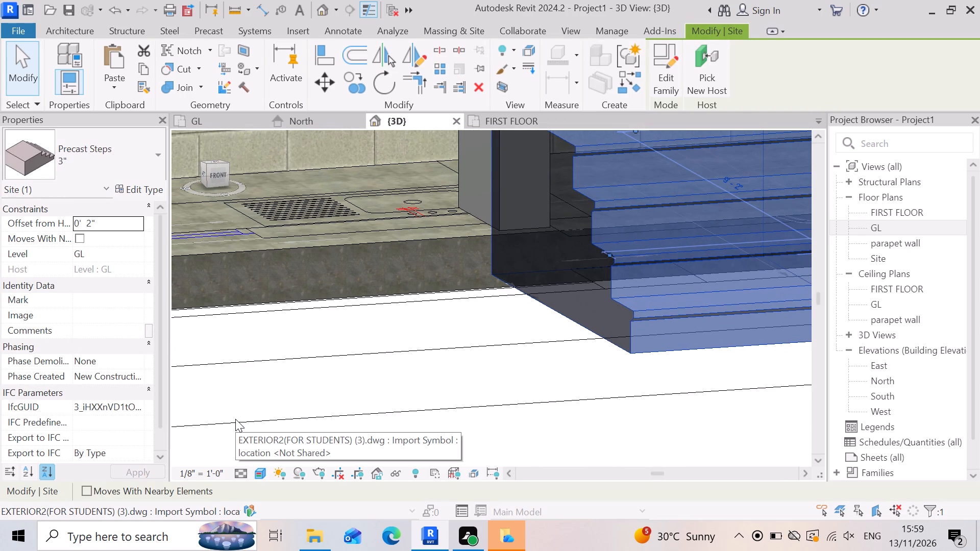
Nudge the selected precast steps outward from the paved slab's front edge, to about 10'-8" on the temporary dimension.
key("Down")
key("Down")
key("Down")
key("Down")
key("Down")
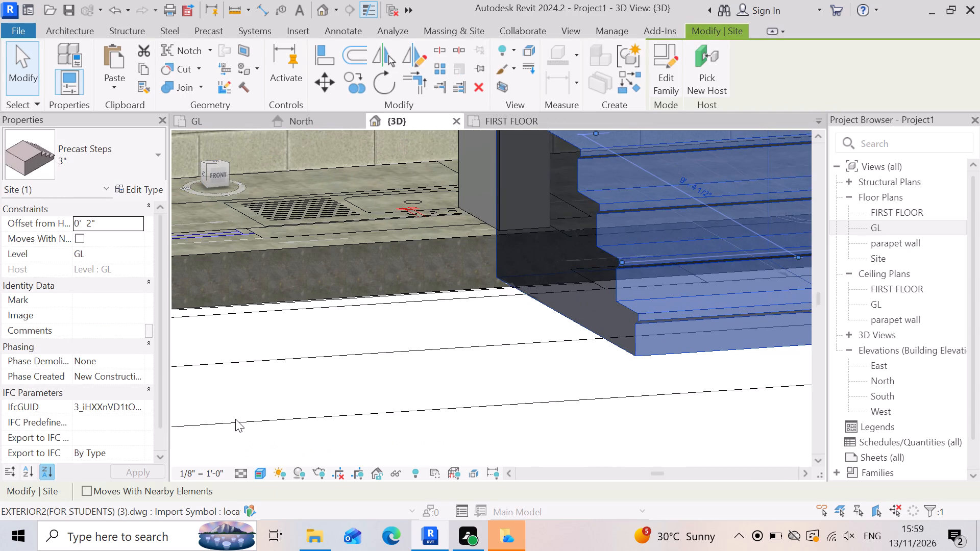
key("Down")
key("Down")
key("Down")
key("Down")
key("Down")
key("Down")
key("Down")
key("Down")
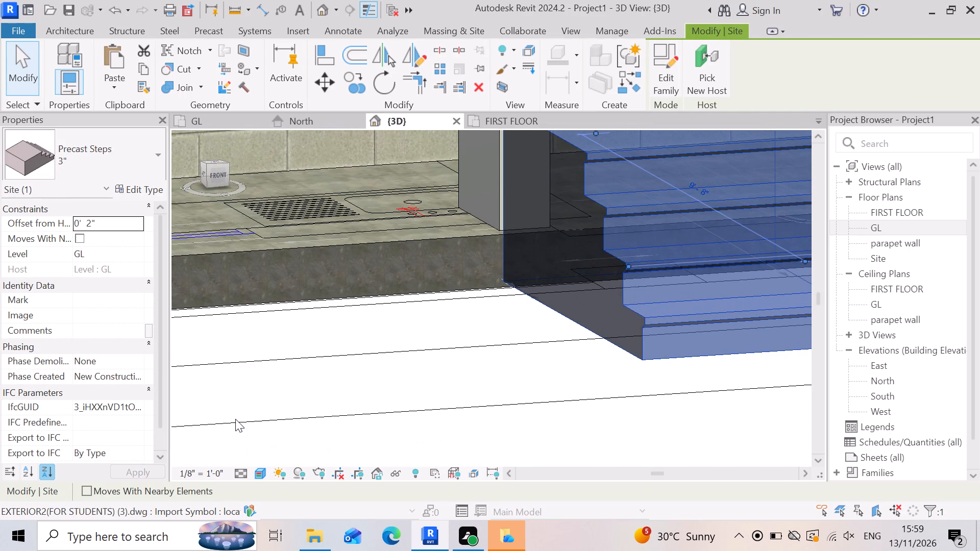
key("Down")
key("Down")
key("Down")
key("Down")
key("Down")
key("Down")
key("Down")
key("Down")
key("Down")
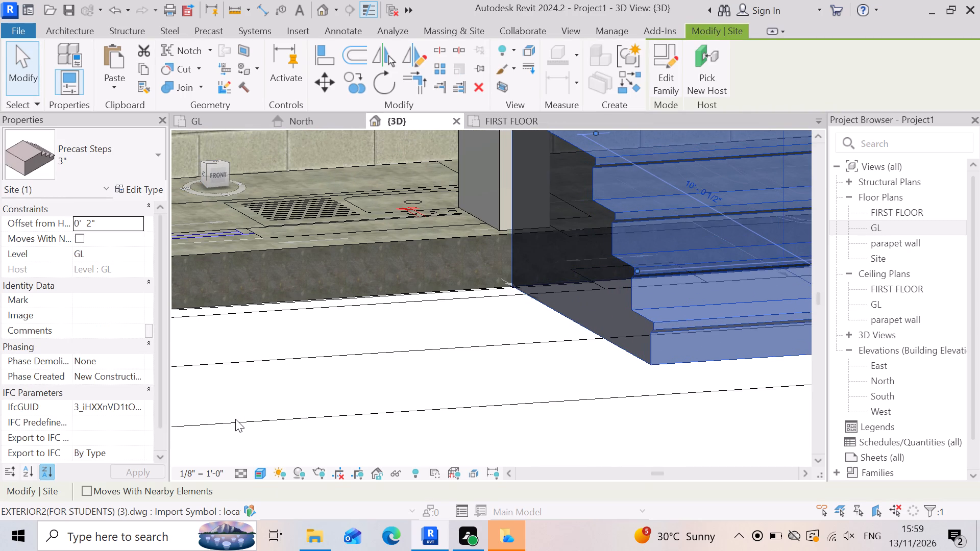
key("Down")
key("Down")
key("Down")
key("Down")
key("Down")
key("Down")
key("Down")
key("Down")
key("Down")
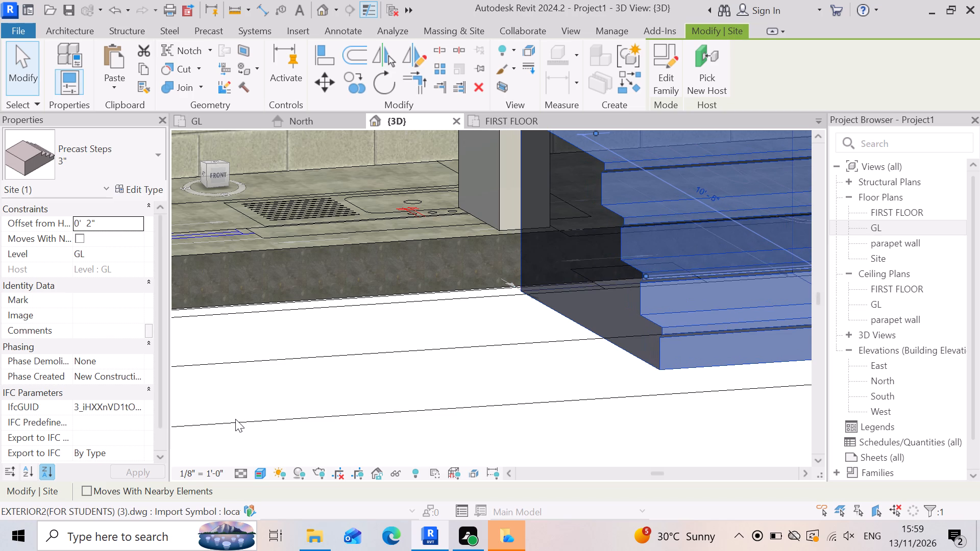
key("Down")
key("Down")
key("Down")
key("Down")
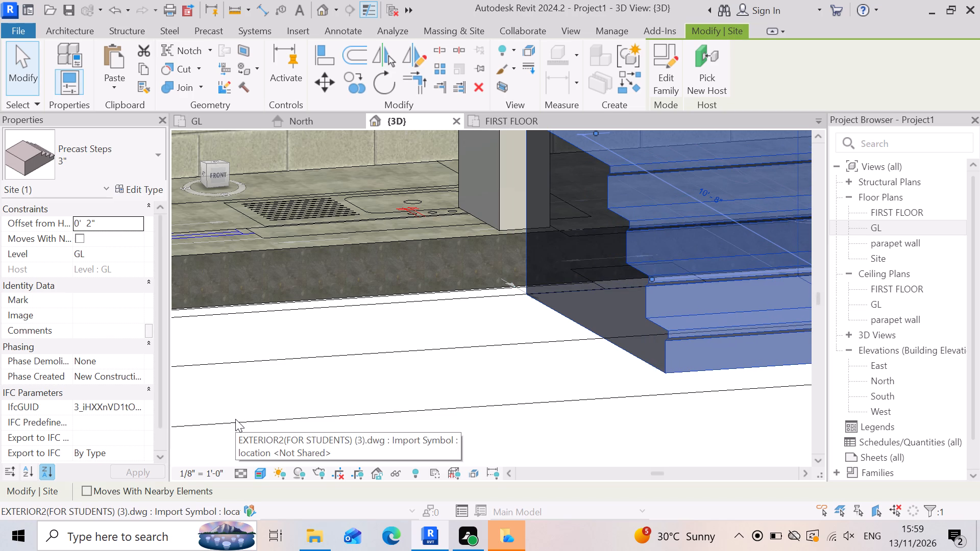
key("Escape")
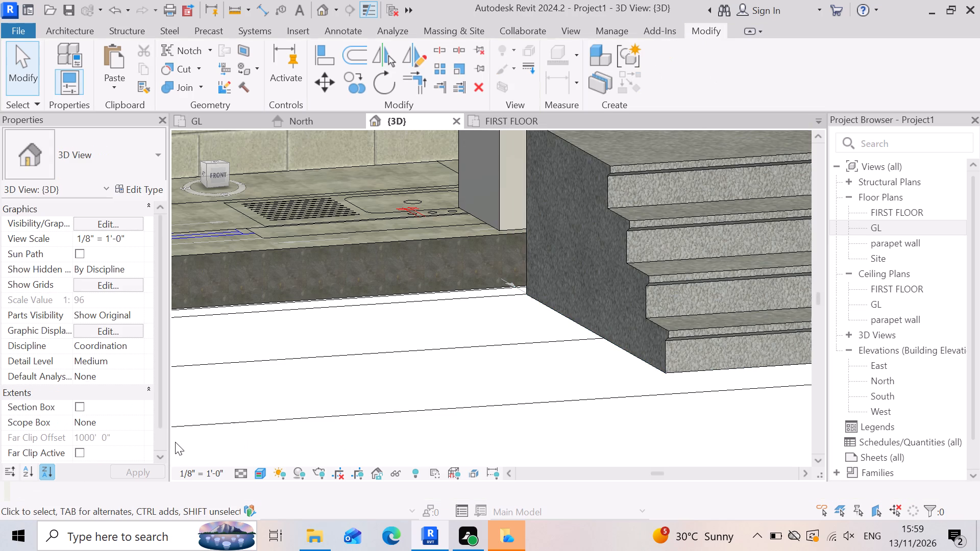
Nudge the precast steps beside the middle column slightly back toward the paved slab's front edge.
scroll(417, 410, "down", 4)
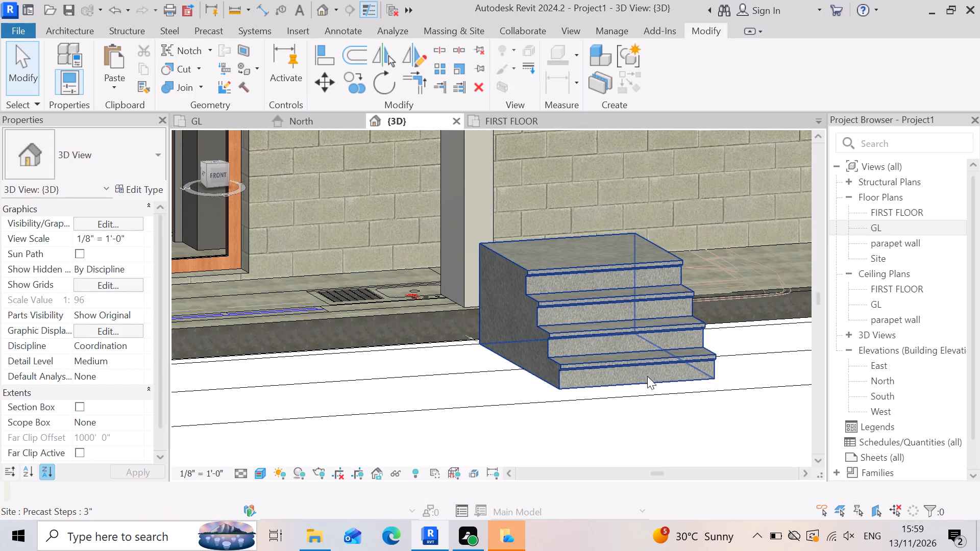
left_click(648, 379)
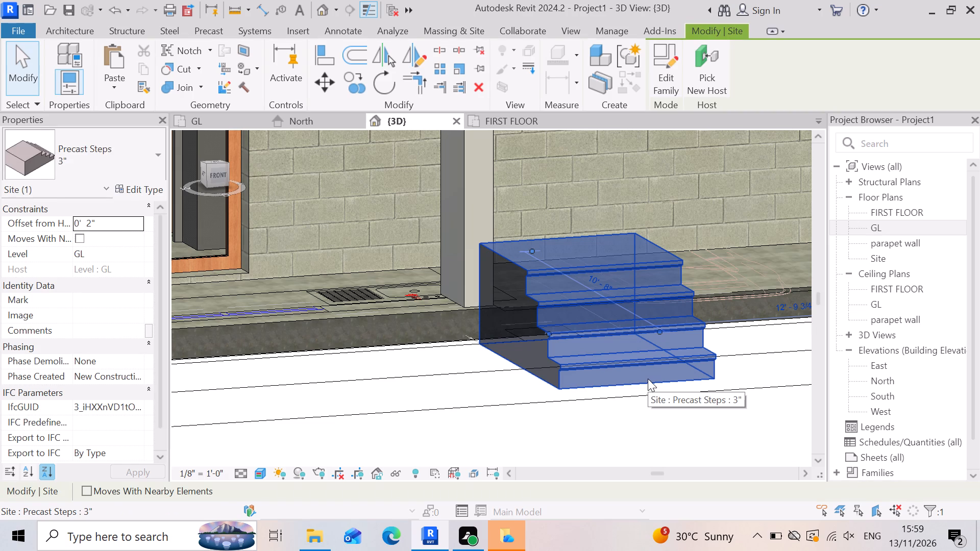
key("Up")
key("Up")
key("Up")
key("Up")
key("Up")
key("Up")
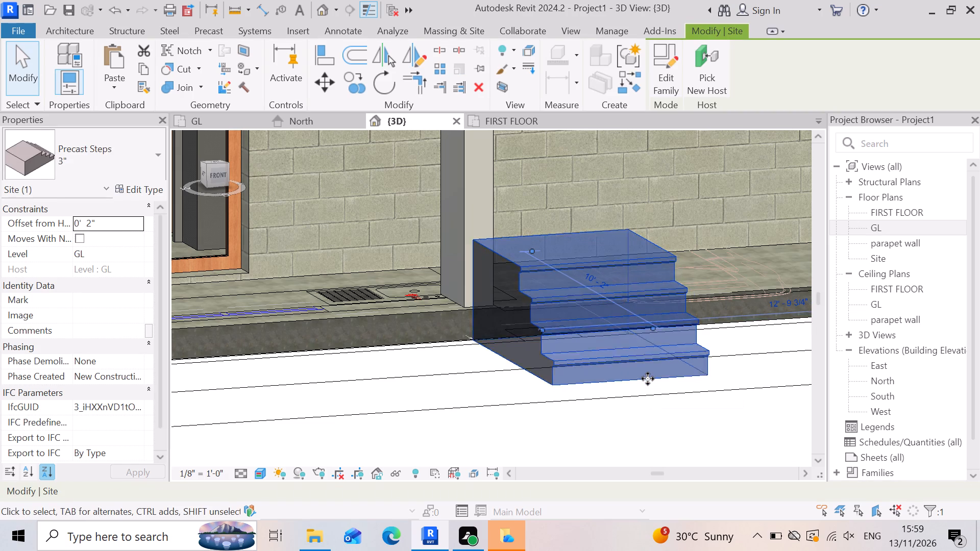
key("Up")
key("Up")
key("Up")
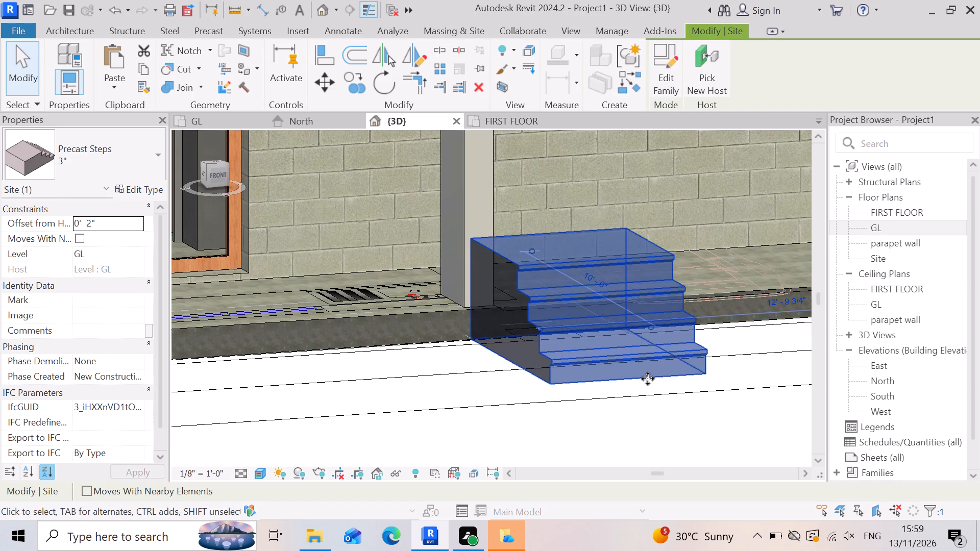
key("Up")
key("Up")
key("Up")
key("Up")
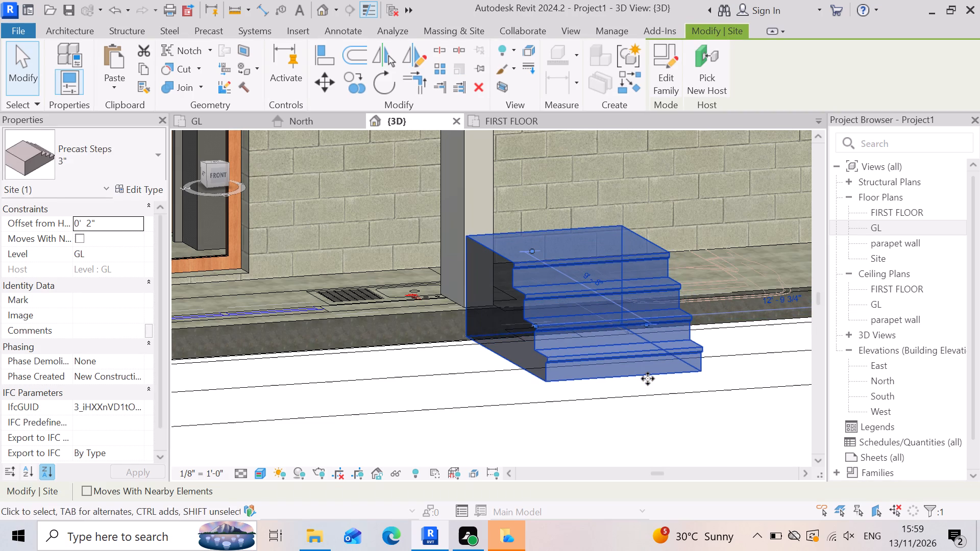
key("Escape")
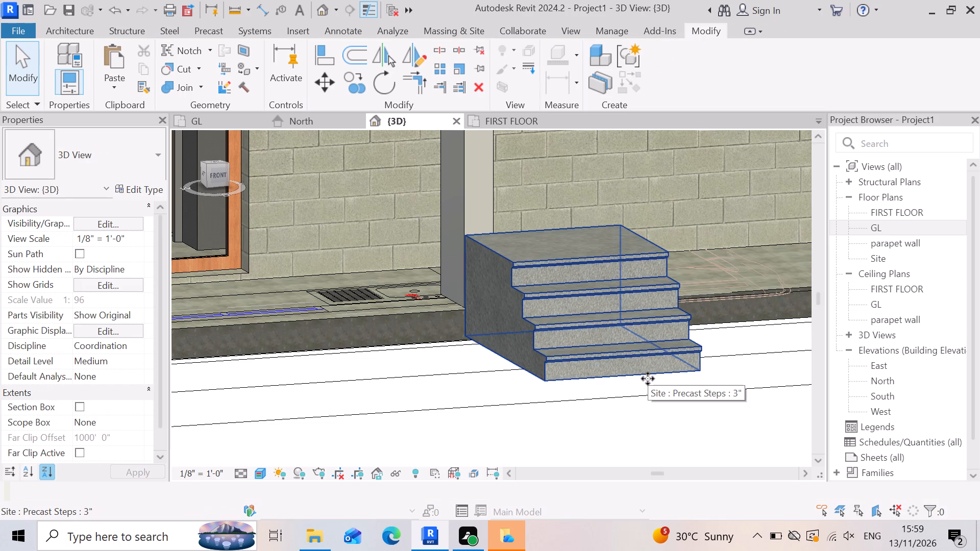
Examine both sets of precast steps against the paved slab and columns, from an overview down to a low front view.
scroll(672, 333, "down", 7)
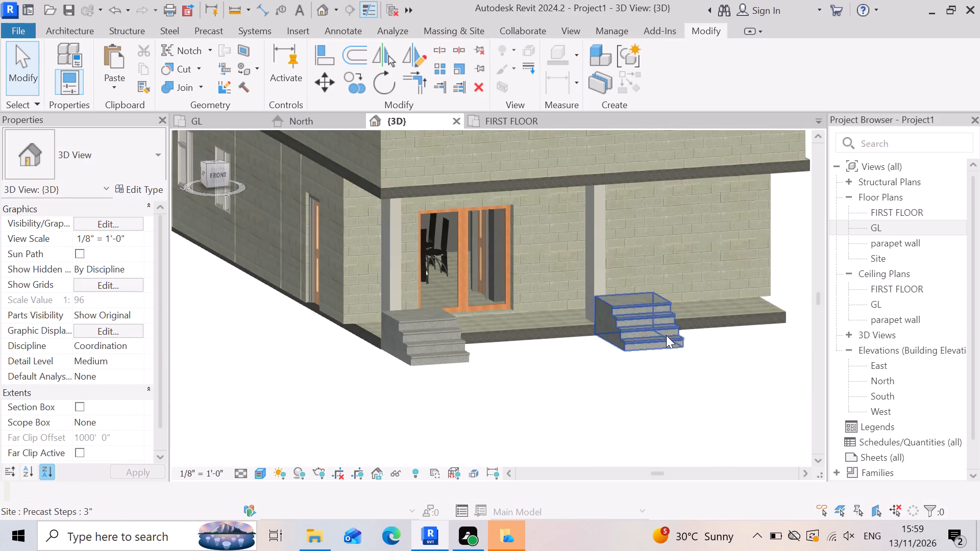
left_click(211, 384)
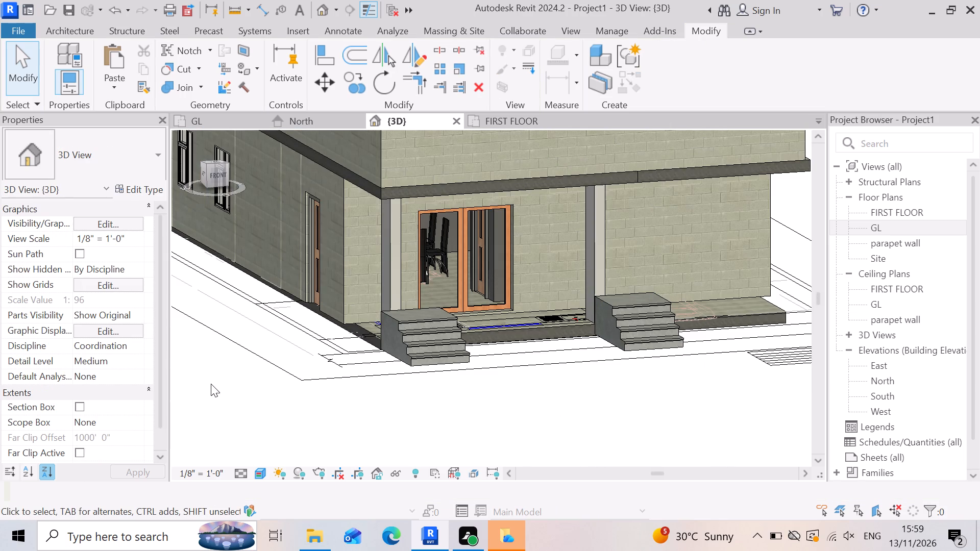
scroll(277, 360, "down", 3)
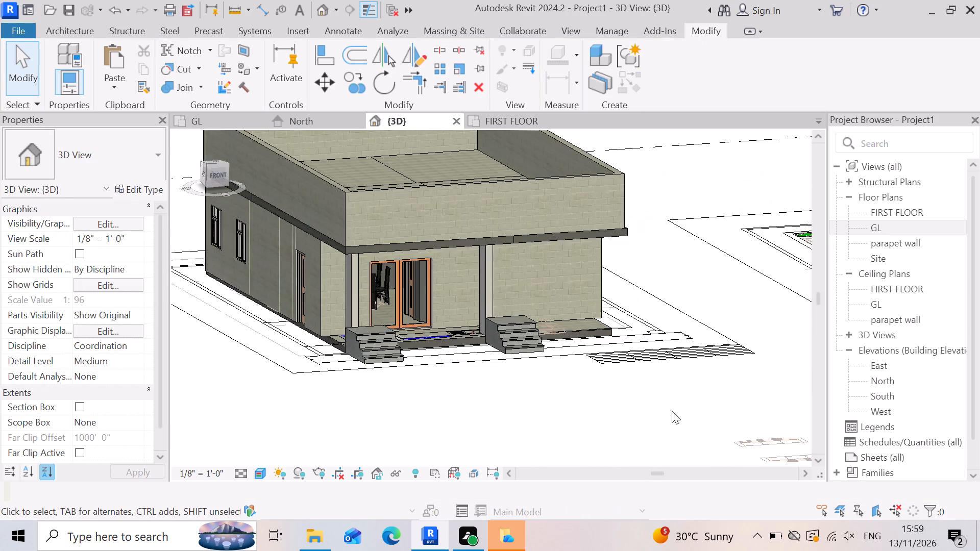
scroll(677, 403, "down", 3)
right_click_drag(657, 427, 648, 435, "shift")
middle_click_drag(657, 427, 648, 435, "shift")
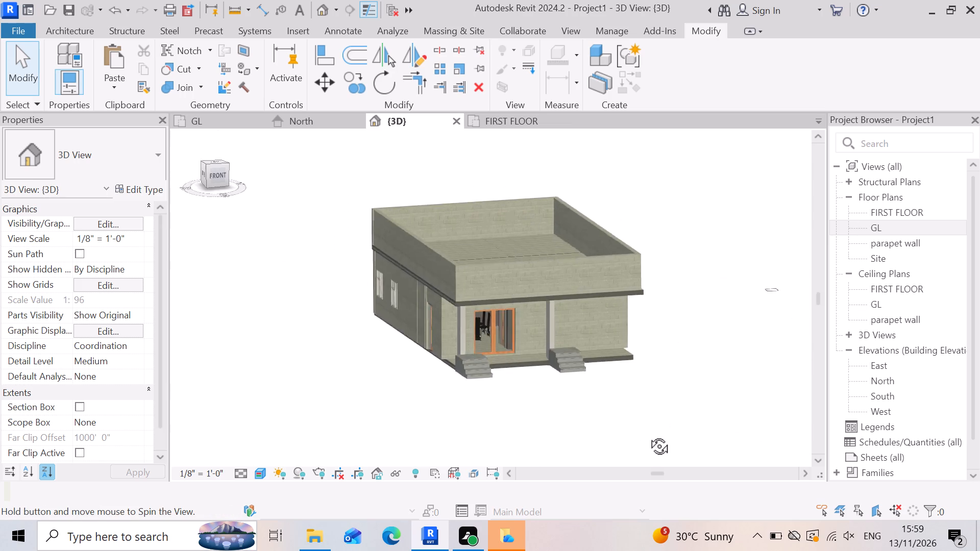
middle_click_drag(648, 435, 633, 444, "shift")
right_click_drag(648, 435, 633, 444, "shift")
scroll(404, 401, "up", 1)
scroll(465, 352, "up", 2)
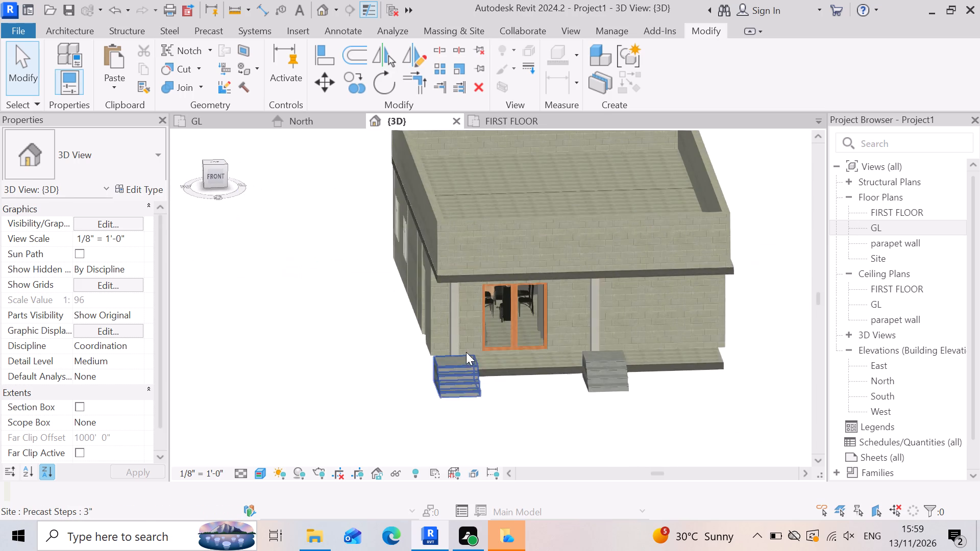
scroll(466, 352, "up", 2)
scroll(366, 418, "up", 2)
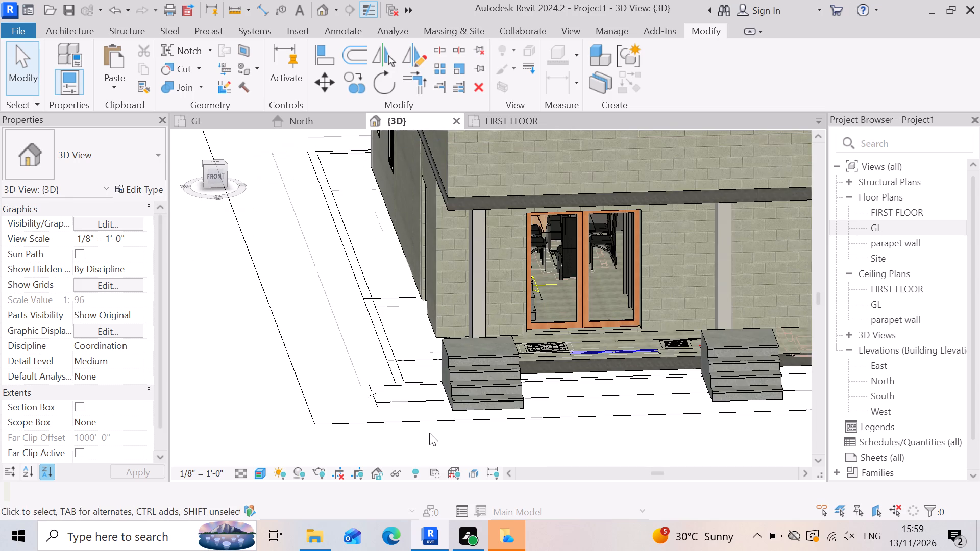
scroll(477, 395, "up", 2)
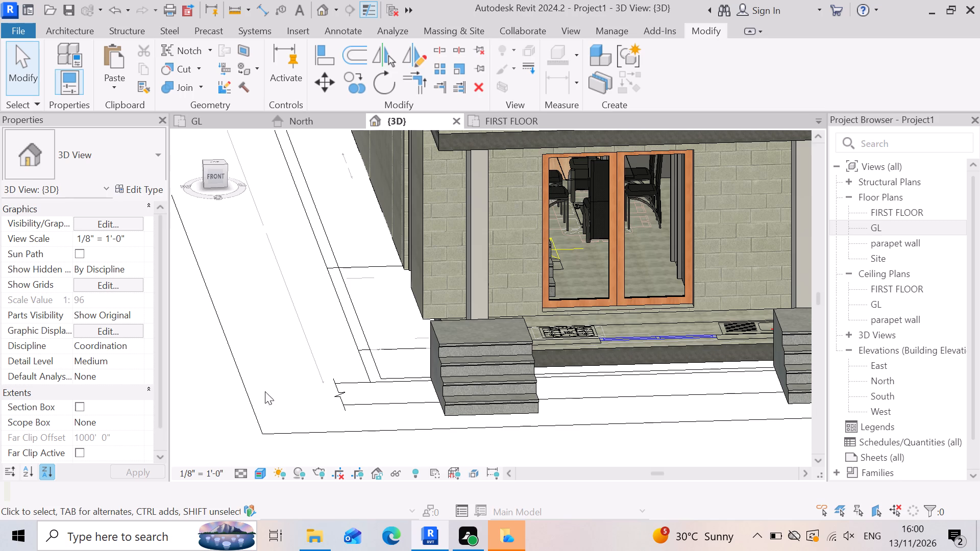
scroll(388, 347, "up", 4)
scroll(295, 434, "down", 1)
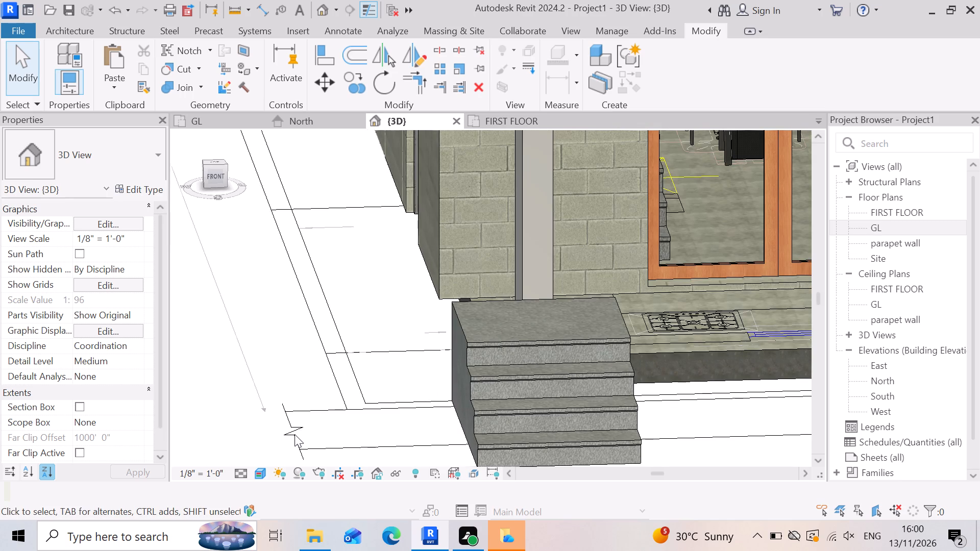
scroll(295, 434, "down", 1)
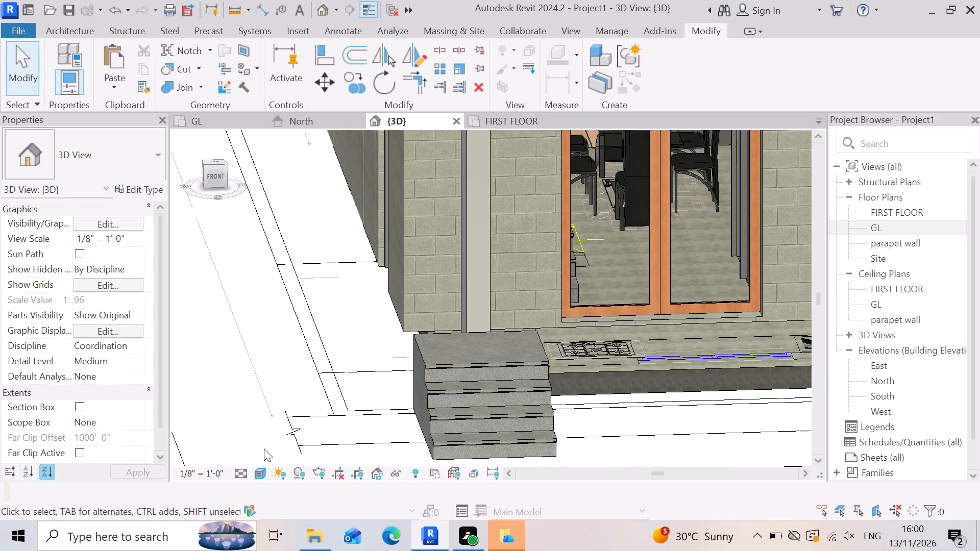
scroll(274, 442, "down", 5)
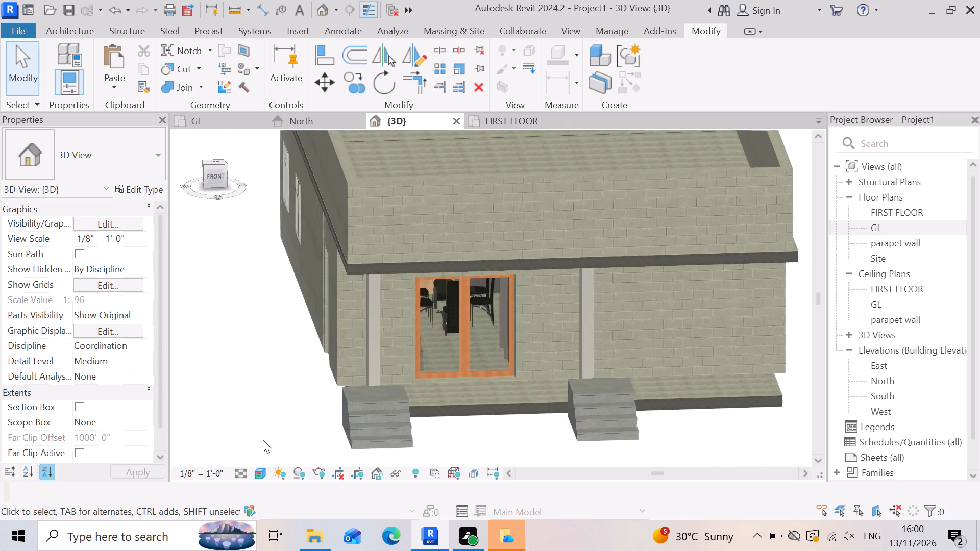
scroll(263, 440, "down", 1)
scroll(381, 464, "down", 2)
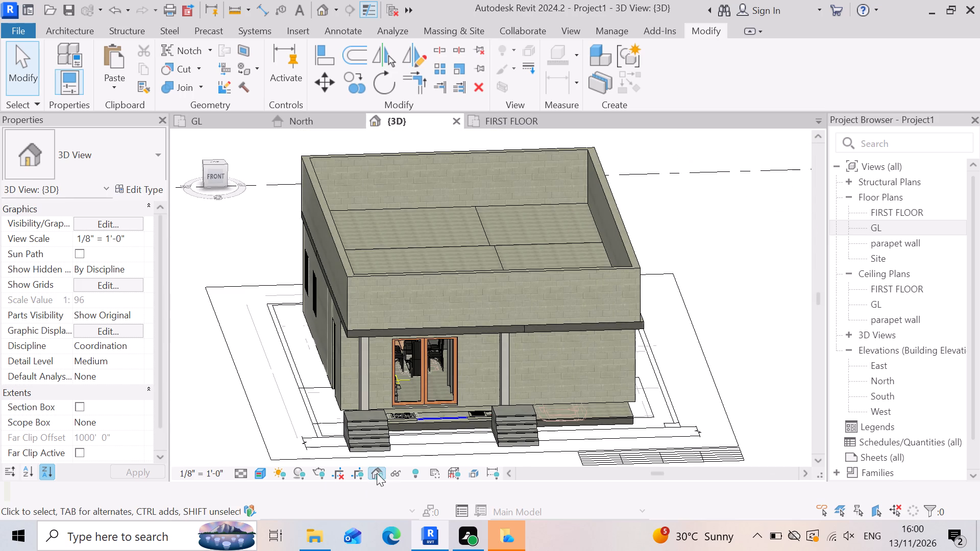
right_click_drag(372, 459, 365, 440, "shift")
middle_click_drag(370, 455, 365, 440, "shift")
scroll(424, 414, "up", 2)
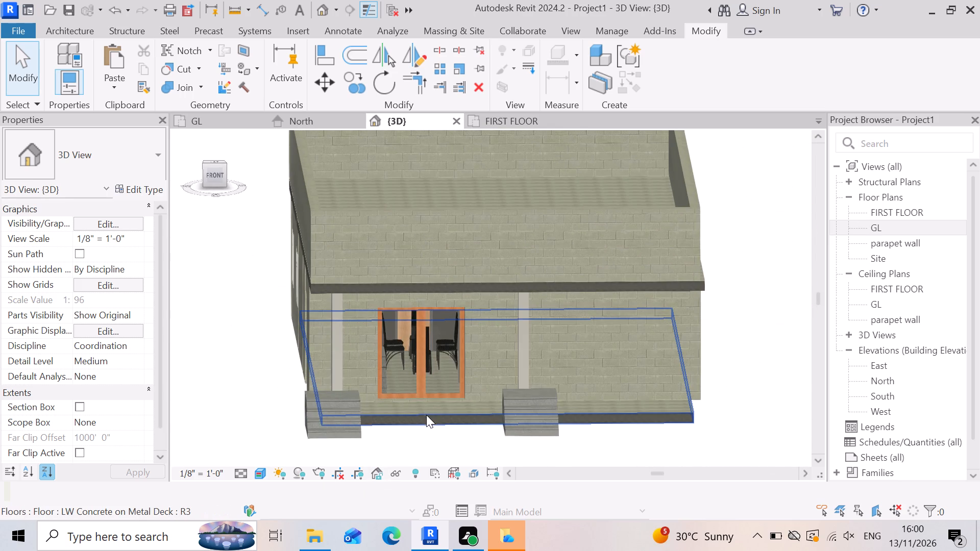
scroll(453, 382, "down", 3)
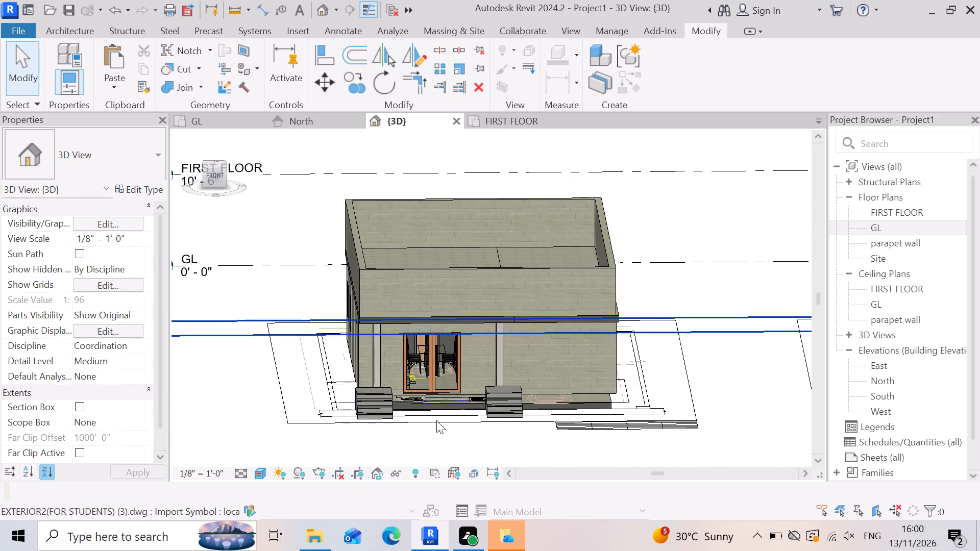
middle_click_drag(437, 418, 436, 394, "shift")
right_click_drag(434, 401, 436, 394, "shift")
scroll(436, 394, "up", 3)
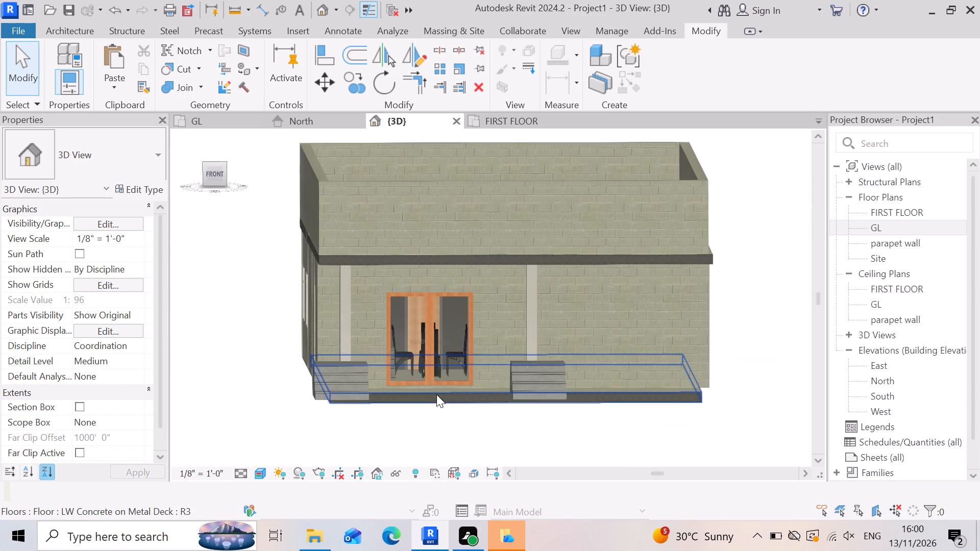
scroll(445, 379, "down", 2)
scroll(417, 405, "up", 1)
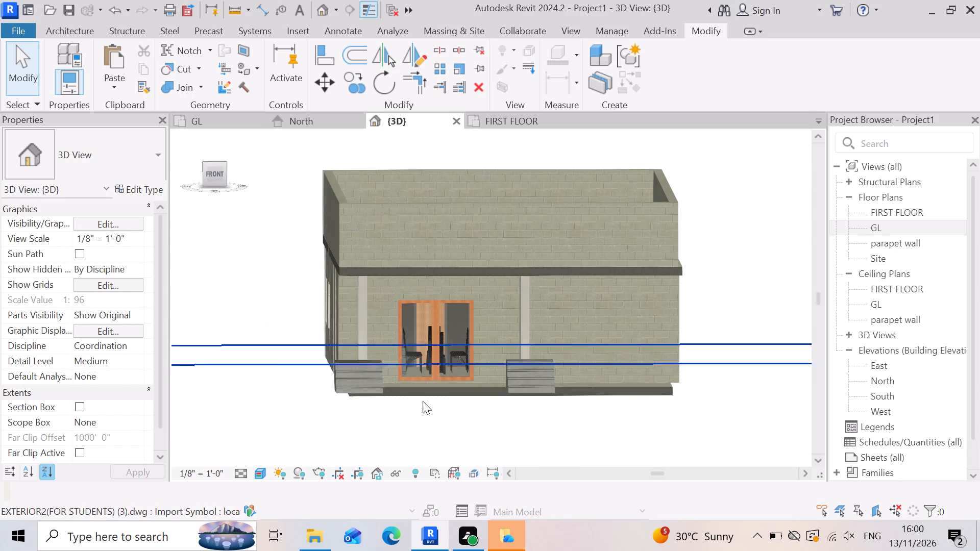
scroll(472, 443, "up", 5)
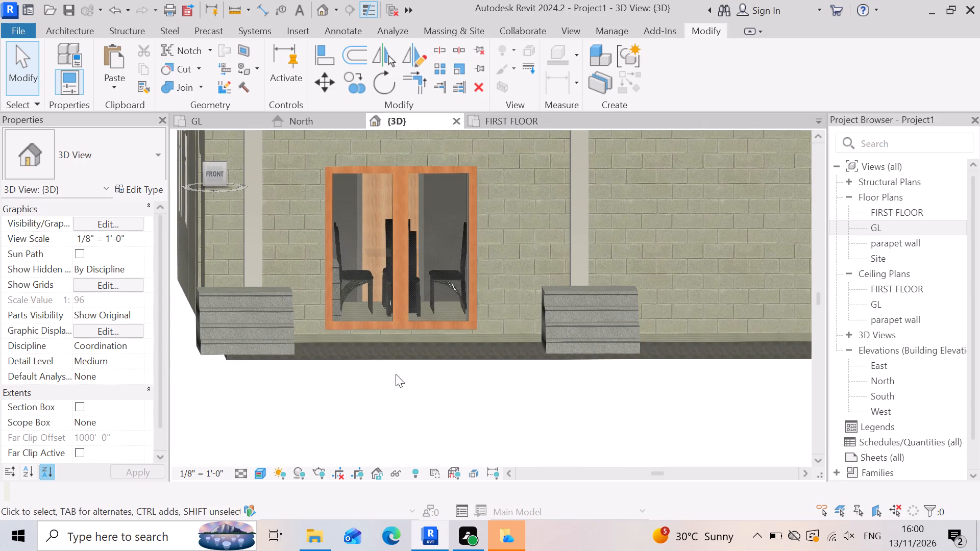
scroll(403, 368, "up", 2)
scroll(554, 364, "down", 2)
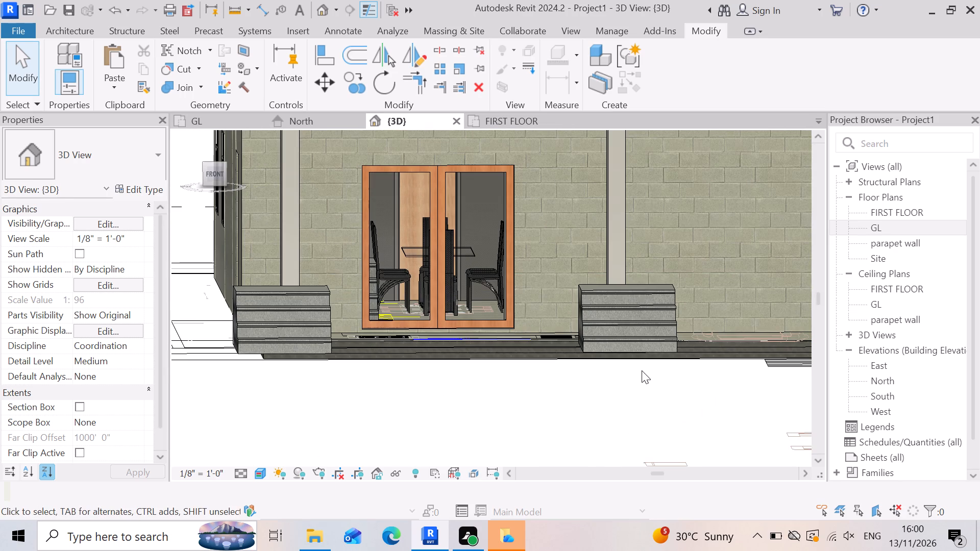
Nudge the precast steps beside the middle column farther outward from the paved slab's front edge.
left_click(638, 353)
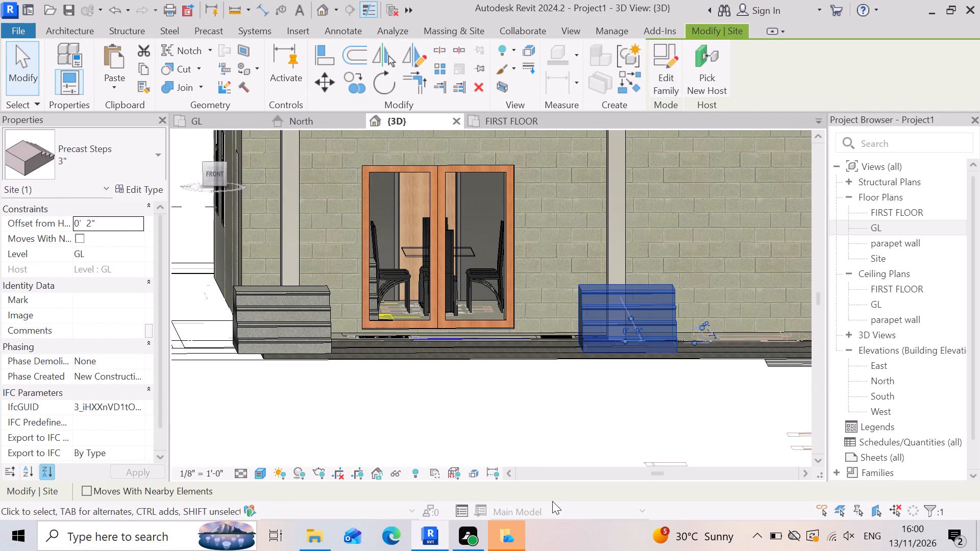
key("Down")
key("Down")
key("Down")
key("Down")
key("Down")
key("Down")
key("Down")
key("Down")
key("Down")
key("Down")
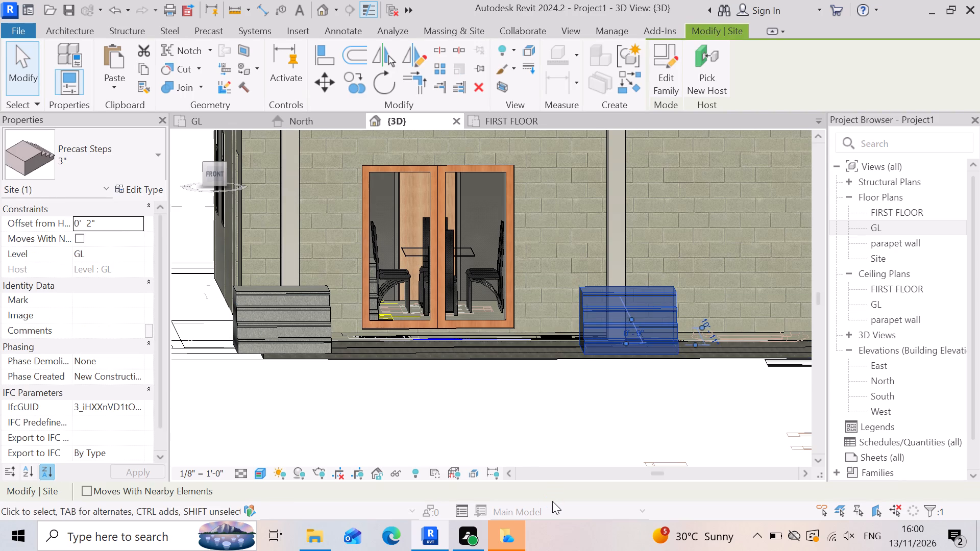
key("Down")
key("Down")
key("Down")
key("Down")
key("Down")
key("Down")
key("Down")
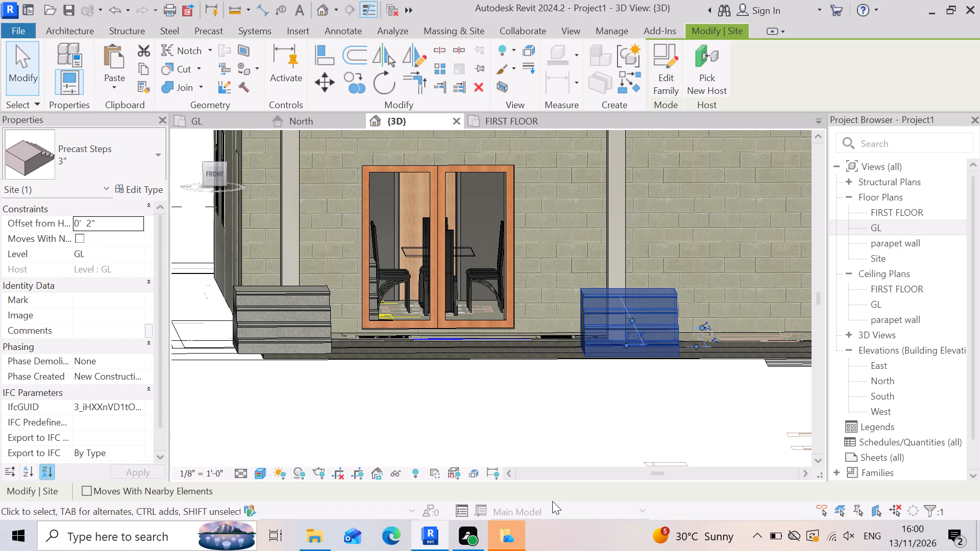
key("Down")
key("Down")
key("Down")
key("Down")
key("Down")
key("Down")
key("Down")
key("Down")
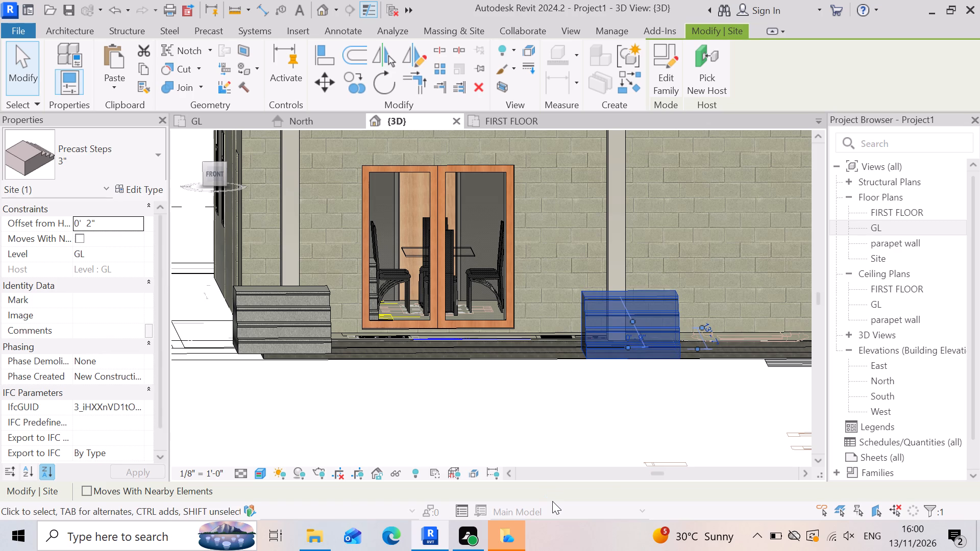
key("Down")
key("Down")
key("Down")
key("Down")
key("Down")
key("Down")
key("Down")
key("Down")
key("Down")
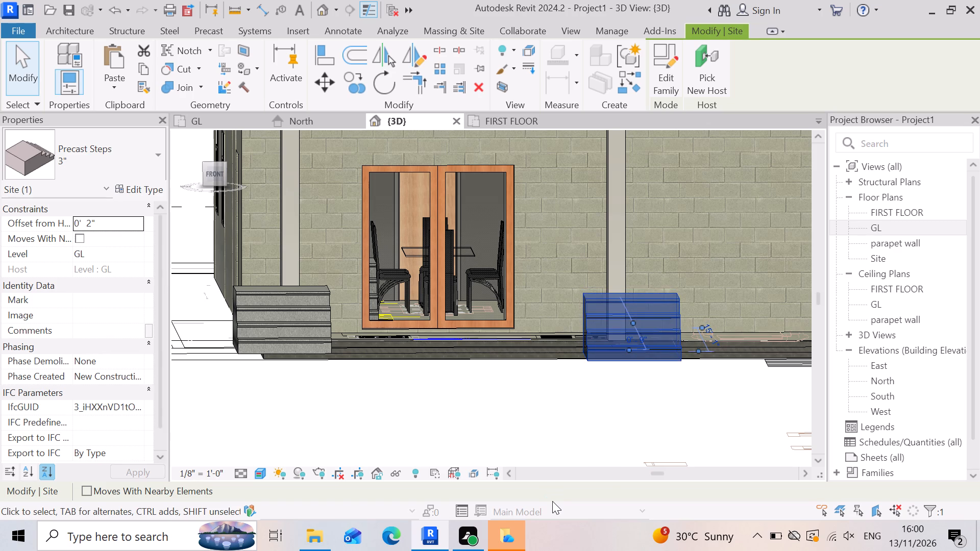
key("Down")
key("Down")
key("Down")
key("Down")
key("Down")
key("Down")
key("Down")
key("Down")
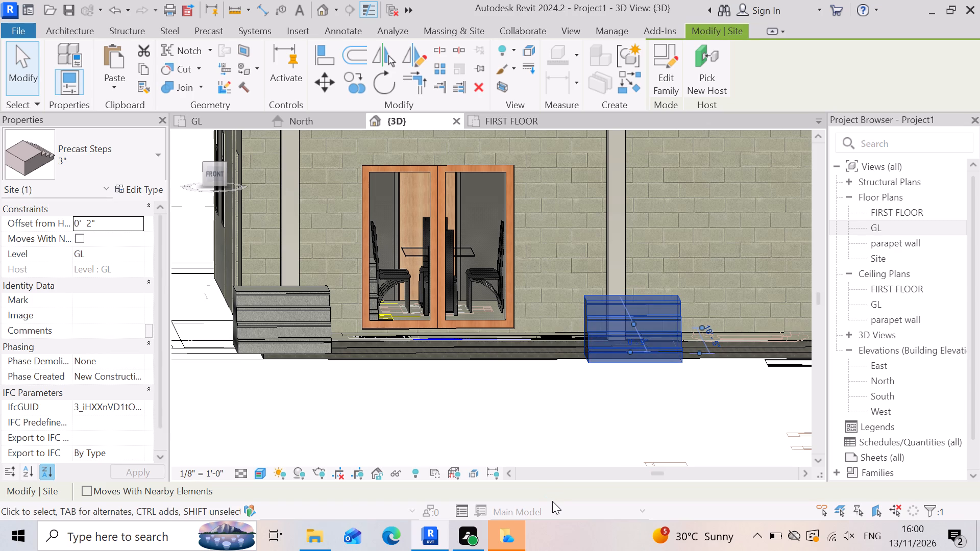
key("Down")
key("Down")
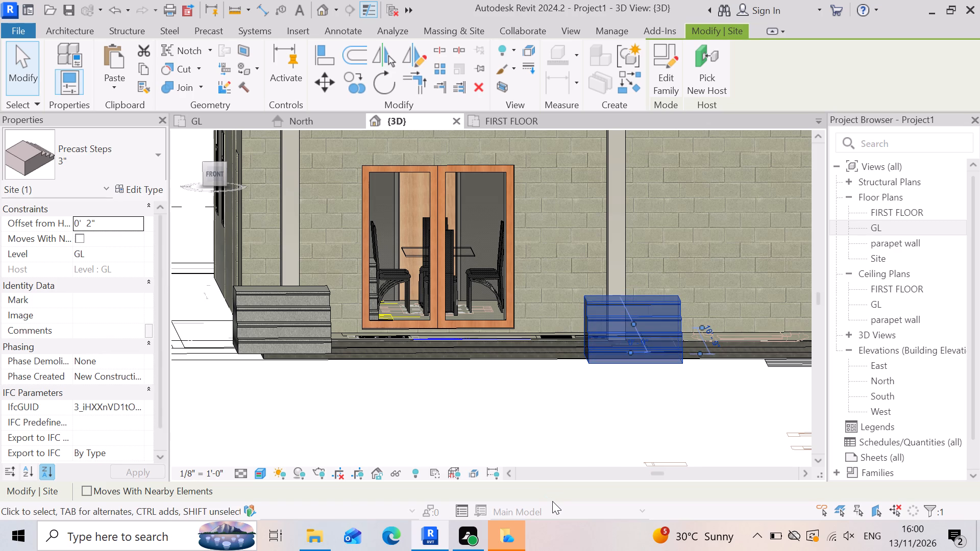
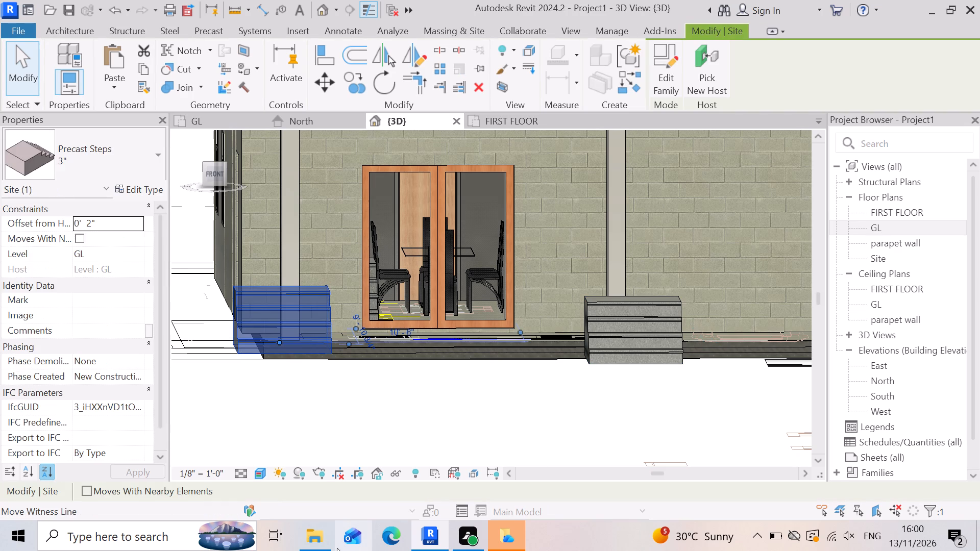
Nudge the selected precast steps farther outward from the paved slab's front edge, roughly in line with the set across the glazed door.
key("Down")
key("Down")
key("Down")
key("Down")
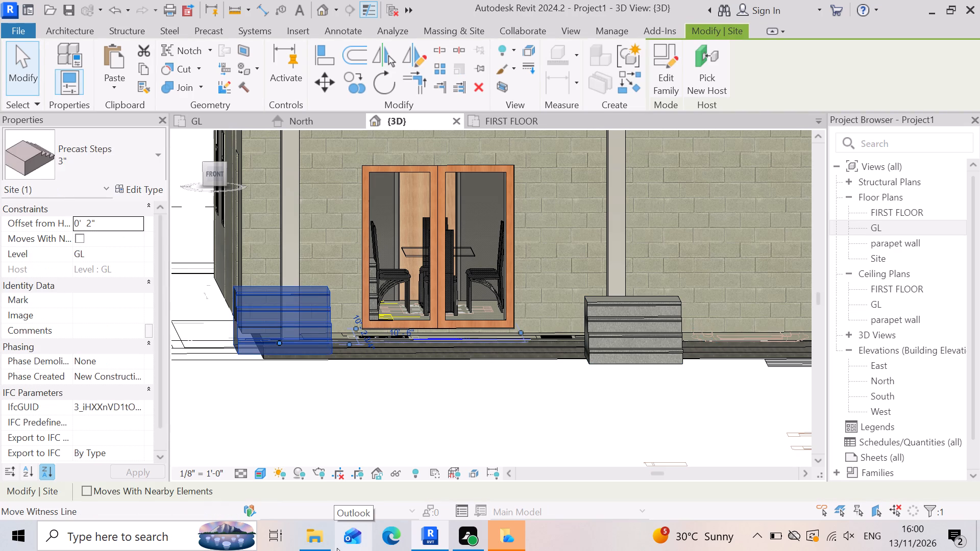
key("Down")
key("Down")
key("Down")
key("Down")
key("Down")
key("Down")
key("Down")
key("Down")
key("Down")
key("Down")
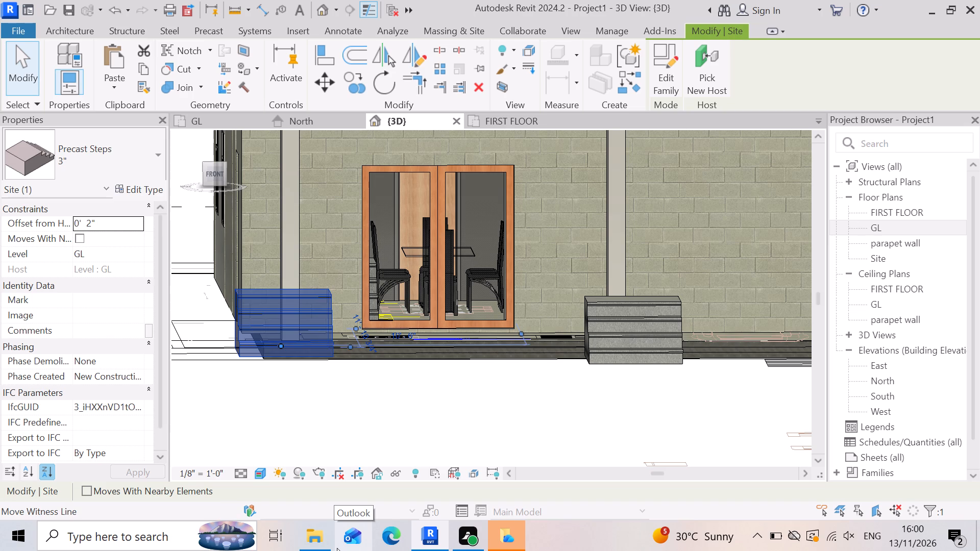
key("Down")
key("Down")
key("Down")
key("Down")
key("Down")
key("Down")
key("Down")
key("Down")
key("Down")
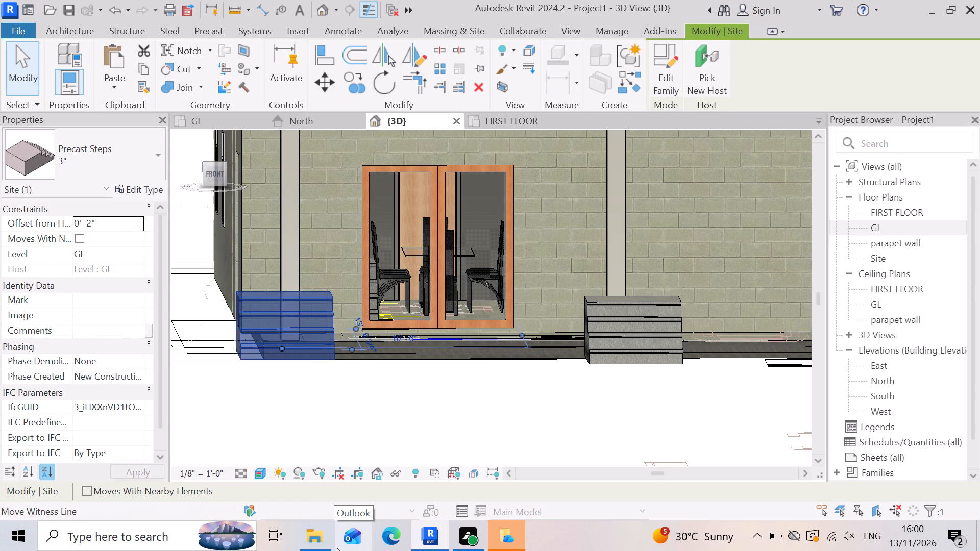
key("Down")
key("Down")
key("Down")
key("Down")
key("Down")
key("Down")
key("Down")
key("Down")
key("Down")
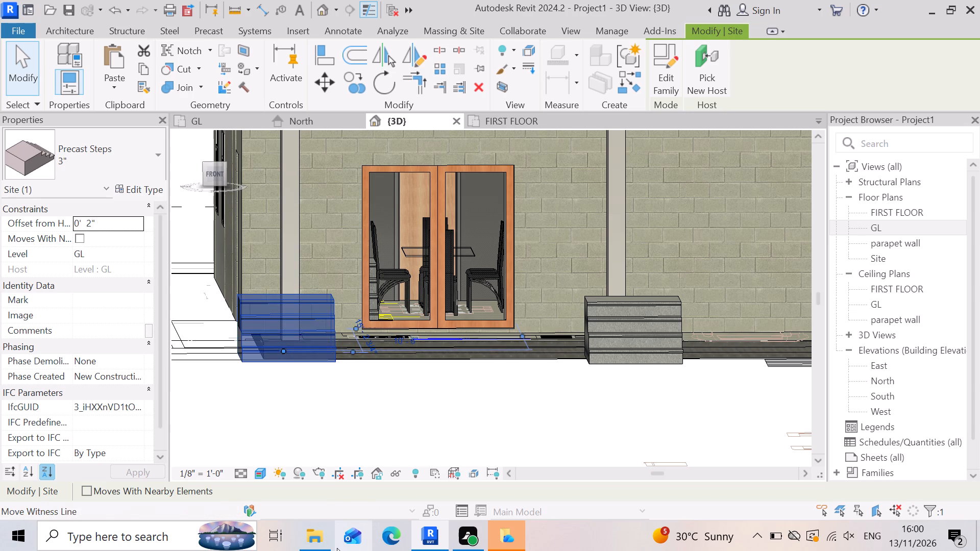
key("Down")
key("Down")
key("Down")
key("Down")
key("Down")
key("Down")
key("Down")
key("Down")
key("Down")
key("Down")
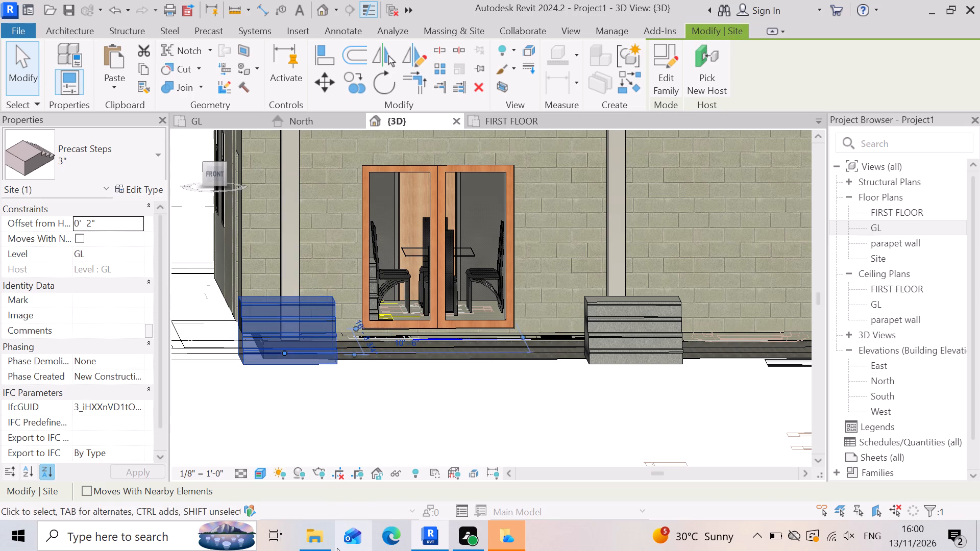
key("Down")
key("Down")
key("Down")
key("Down")
key("Down")
key("Down")
key("Down")
key("Down")
key("Down")
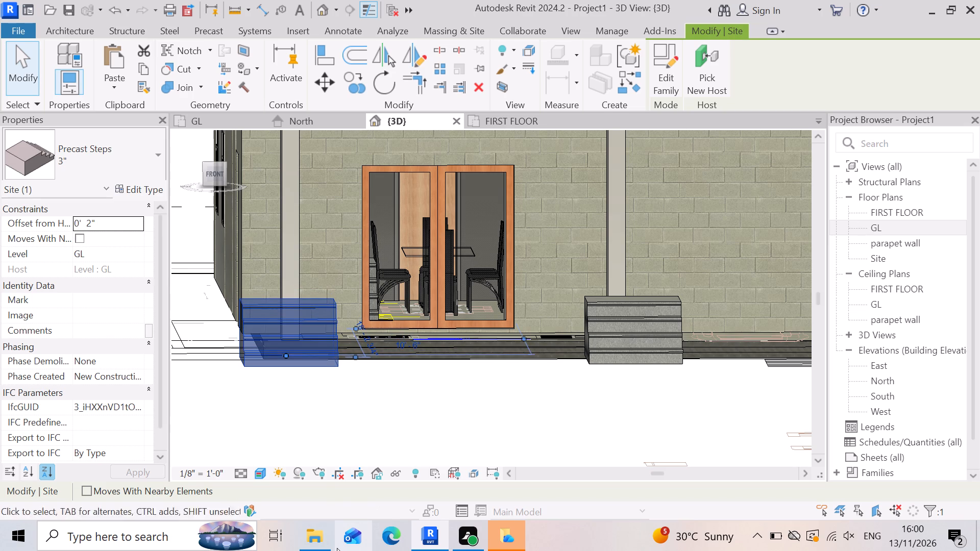
key("Down")
key("Down")
key("Down")
key("Down")
key("Down")
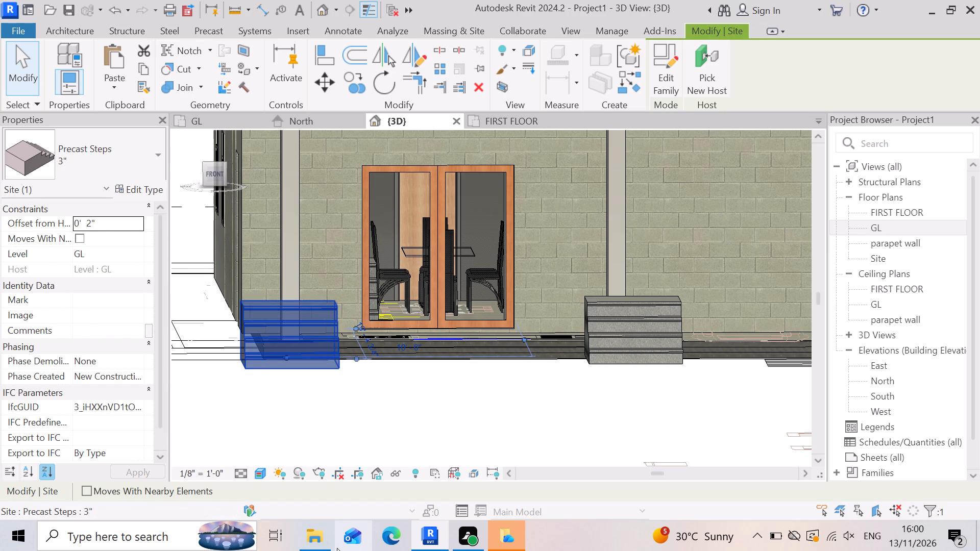
key("Down")
key("Down")
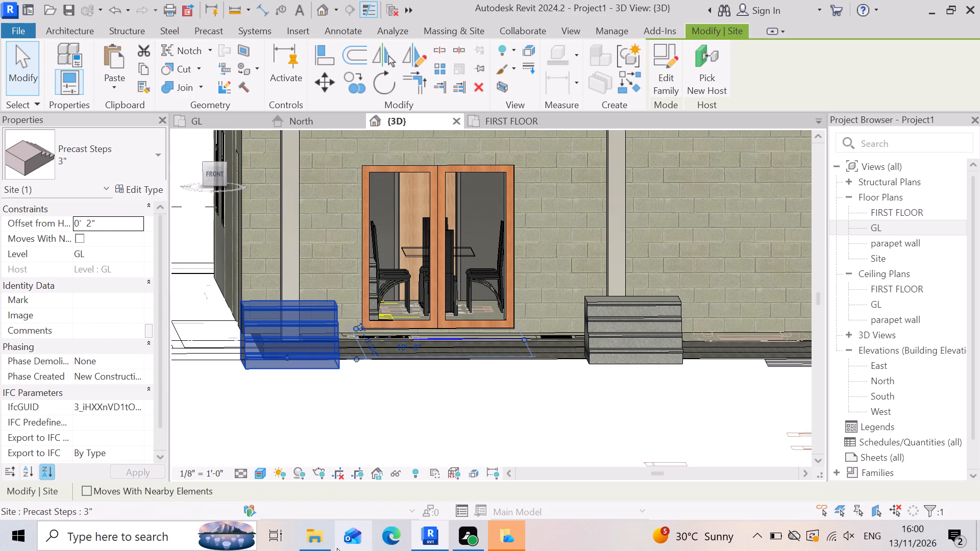
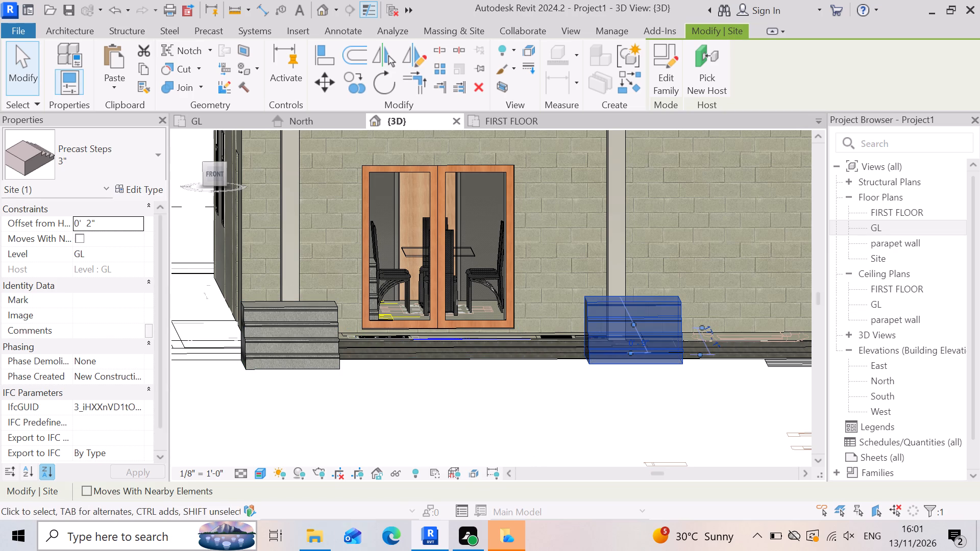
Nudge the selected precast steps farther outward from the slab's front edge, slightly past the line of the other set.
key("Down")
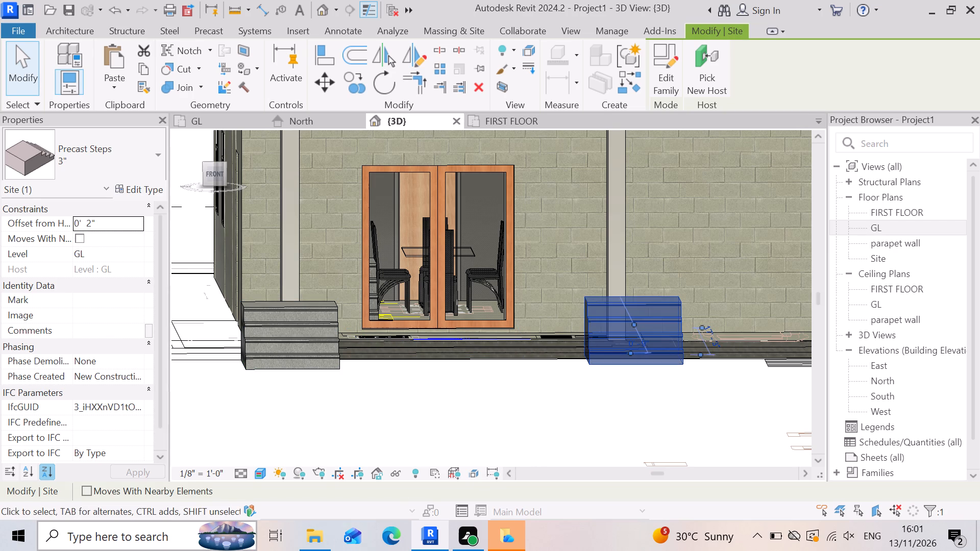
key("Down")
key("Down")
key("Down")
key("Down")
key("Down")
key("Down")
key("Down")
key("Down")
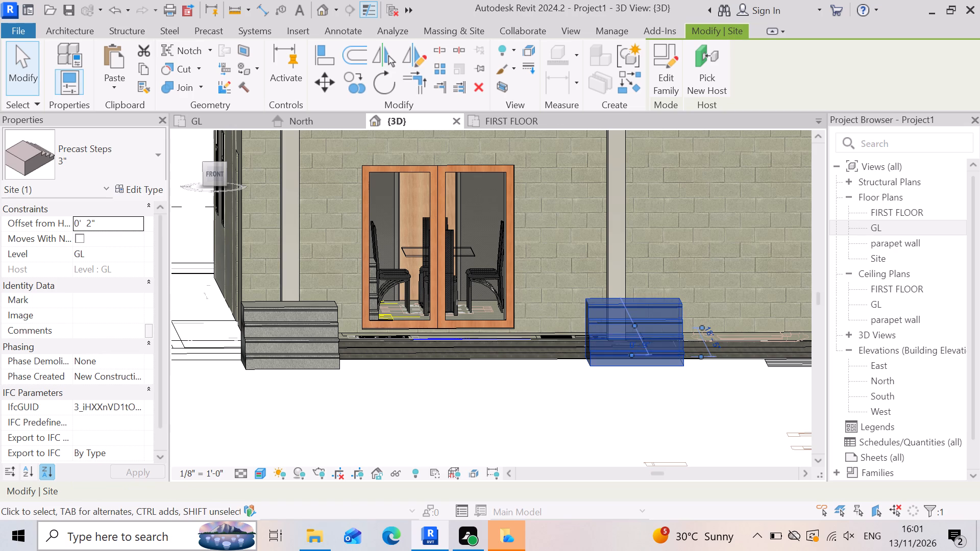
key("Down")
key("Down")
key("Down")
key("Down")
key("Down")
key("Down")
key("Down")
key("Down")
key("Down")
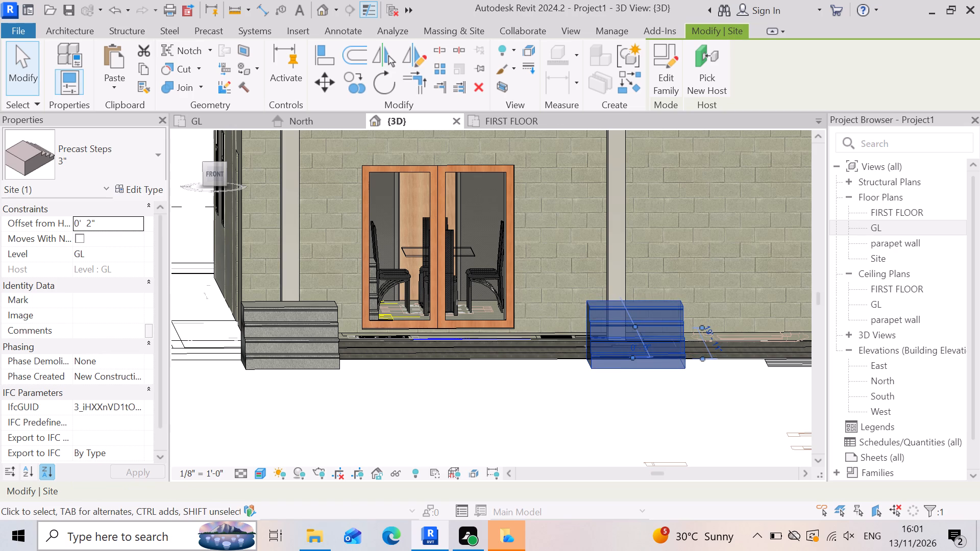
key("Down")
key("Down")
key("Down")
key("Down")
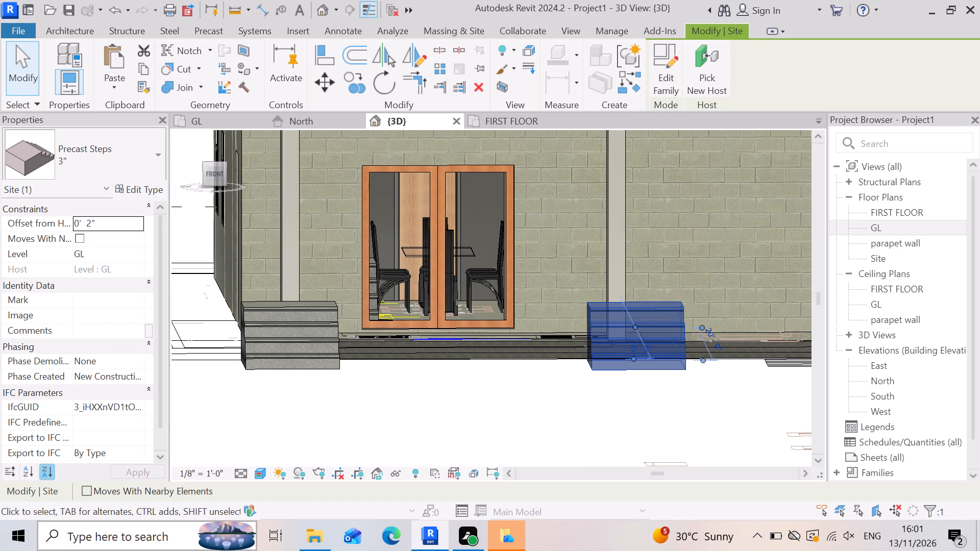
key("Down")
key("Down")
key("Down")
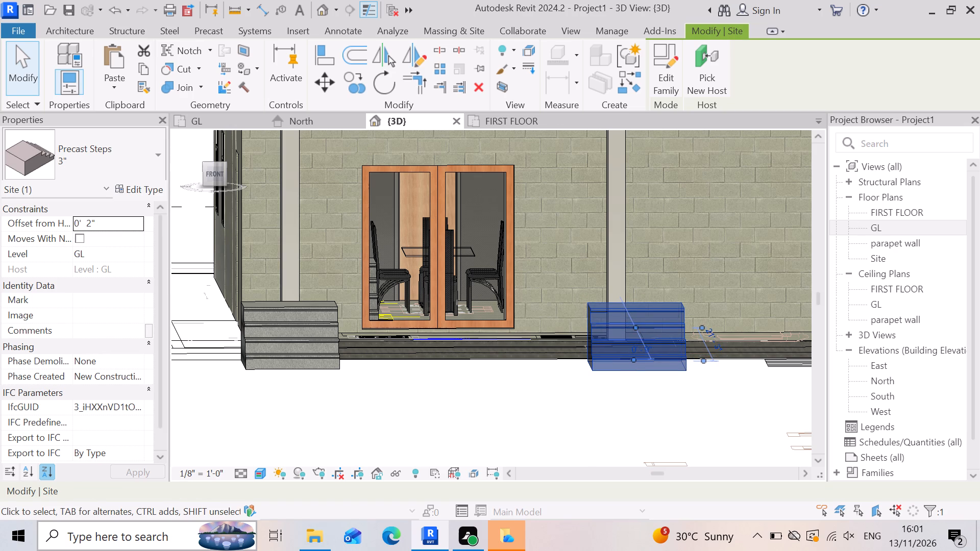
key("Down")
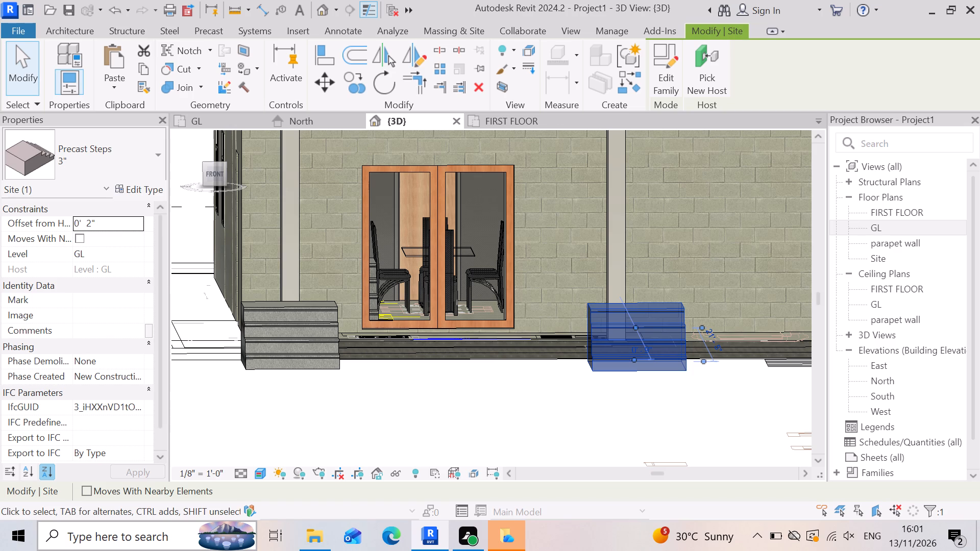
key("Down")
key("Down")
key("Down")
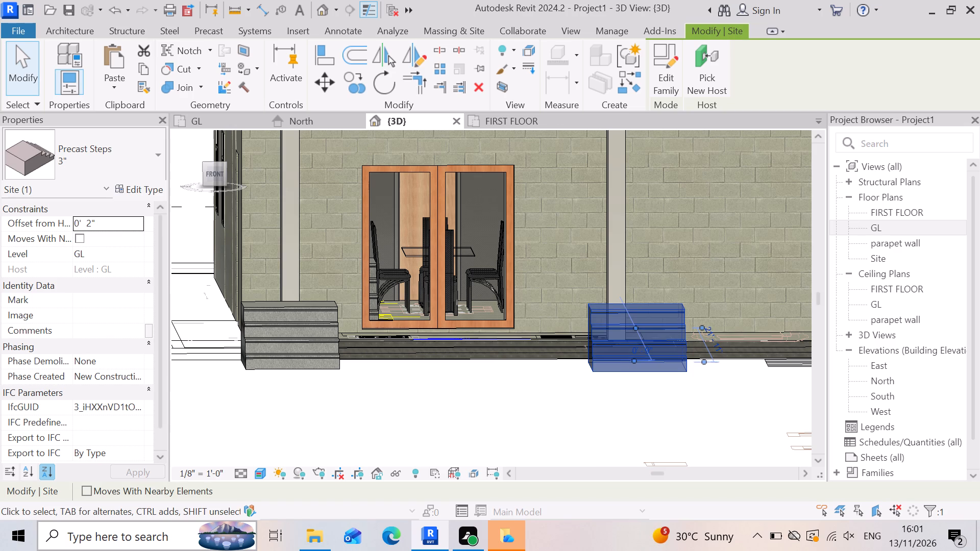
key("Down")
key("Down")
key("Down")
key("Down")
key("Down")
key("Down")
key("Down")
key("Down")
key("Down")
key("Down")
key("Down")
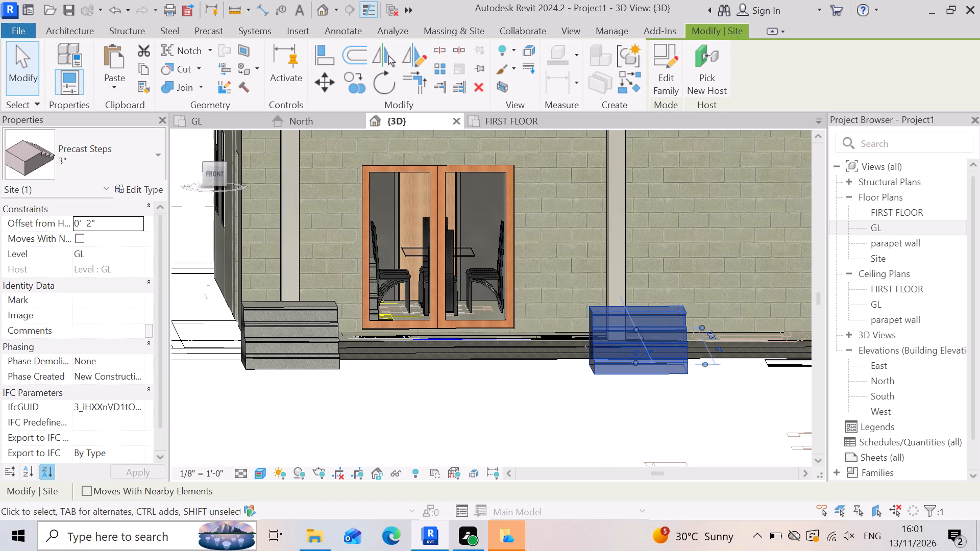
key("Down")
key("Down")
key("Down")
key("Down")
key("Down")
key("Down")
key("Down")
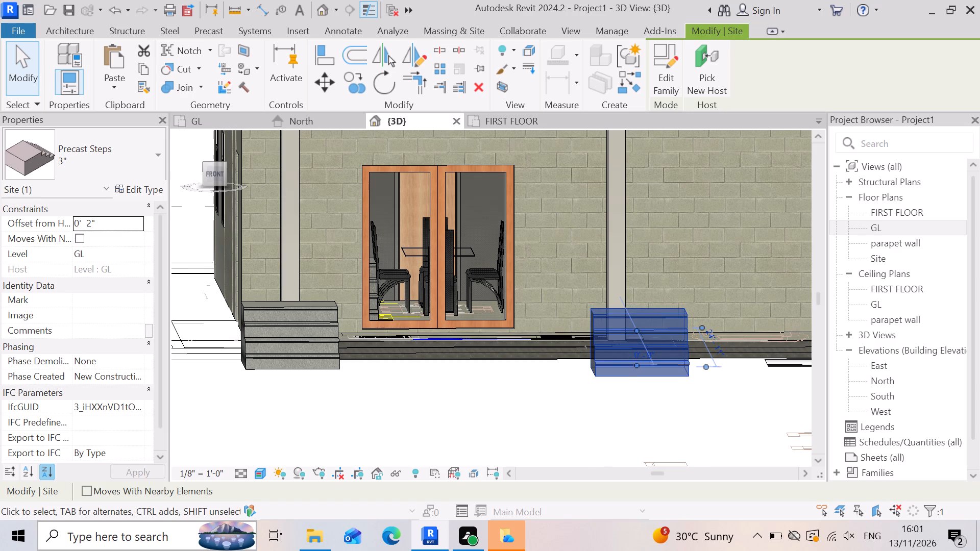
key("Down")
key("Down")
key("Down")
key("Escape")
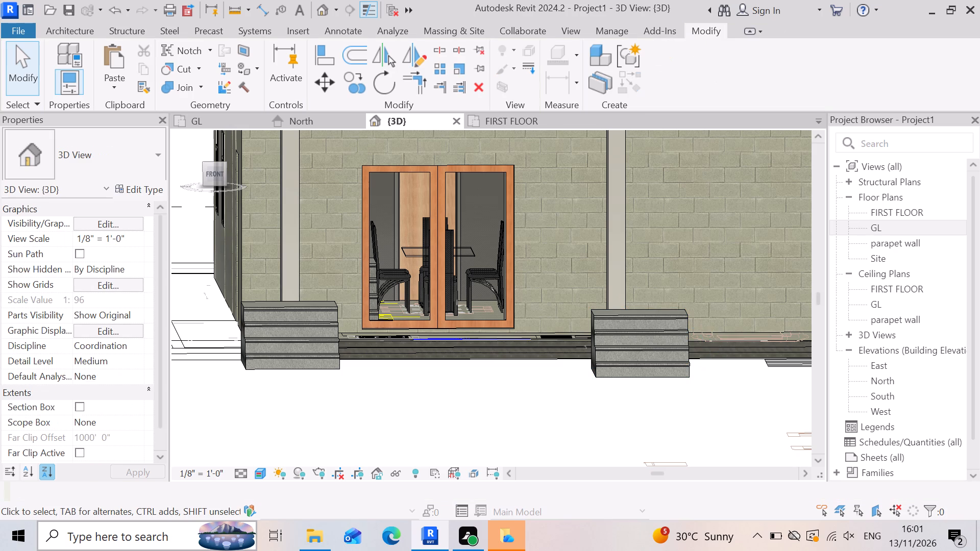
Nudge the precast steps farther from the building's corner along the slab's front edge, closer to the other set.
scroll(632, 366, "up", 2)
scroll(473, 306, "down", 1)
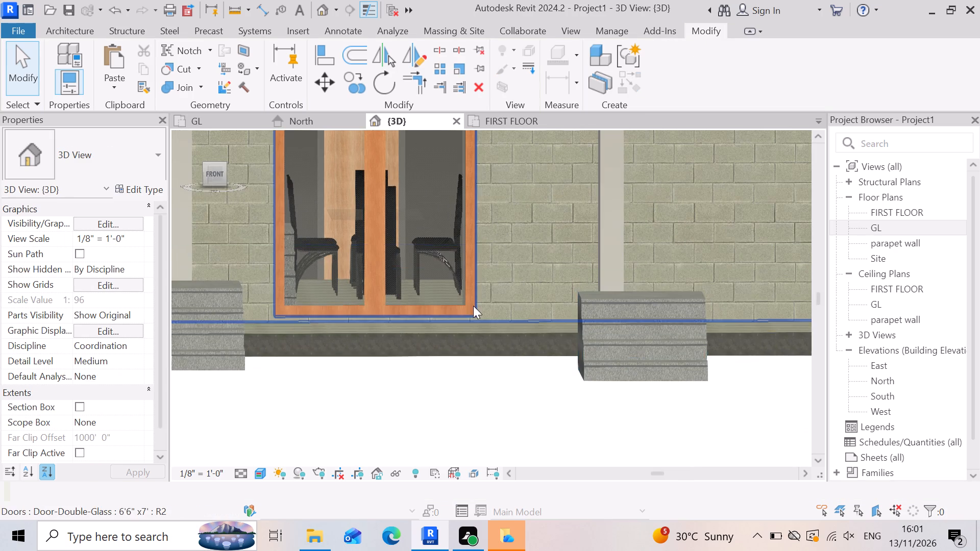
scroll(473, 306, "down", 2)
right_click_drag(480, 370, 521, 373, "shift")
middle_click_drag(480, 370, 521, 373, "shift")
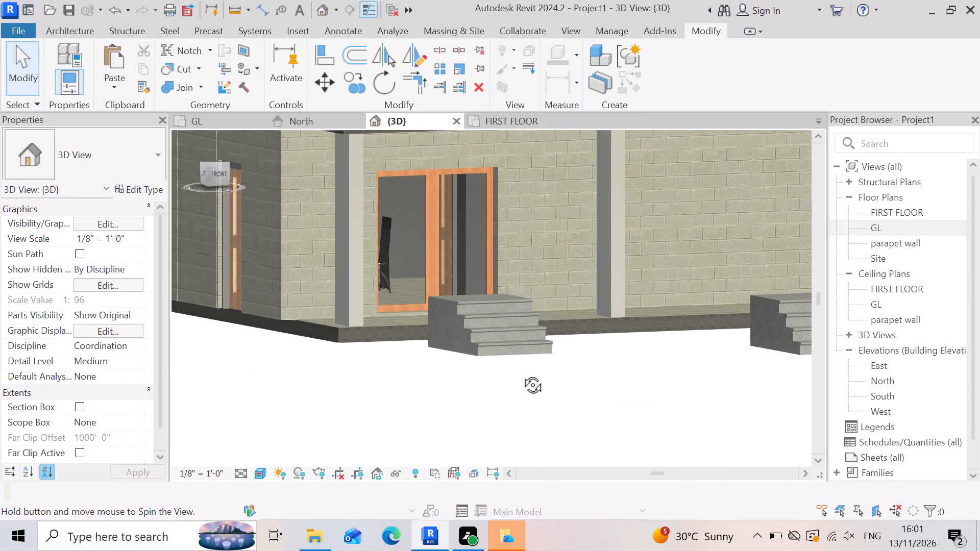
middle_click_drag(521, 373, 550, 381, "shift")
right_click_drag(521, 373, 550, 381, "shift")
scroll(688, 341, "up", 2)
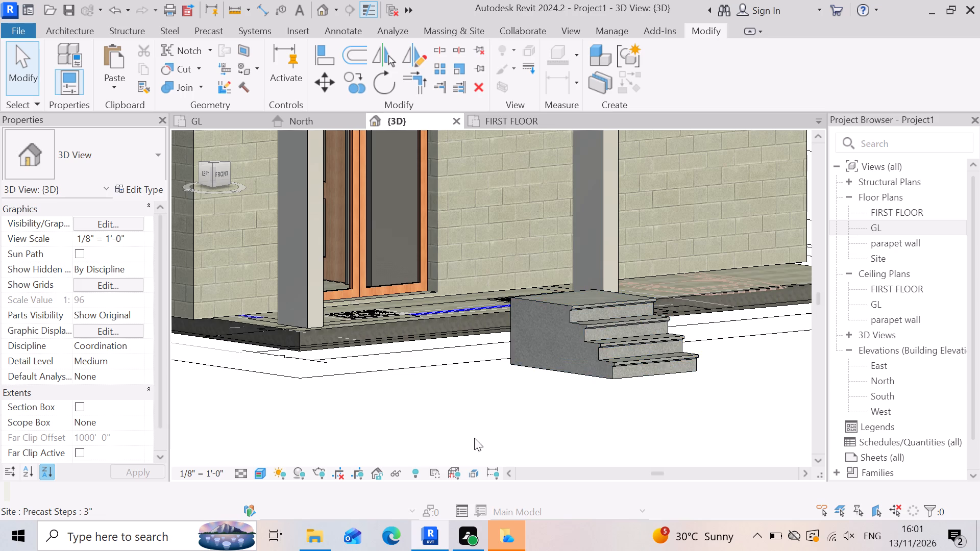
scroll(460, 428, "down", 2)
scroll(497, 408, "down", 2)
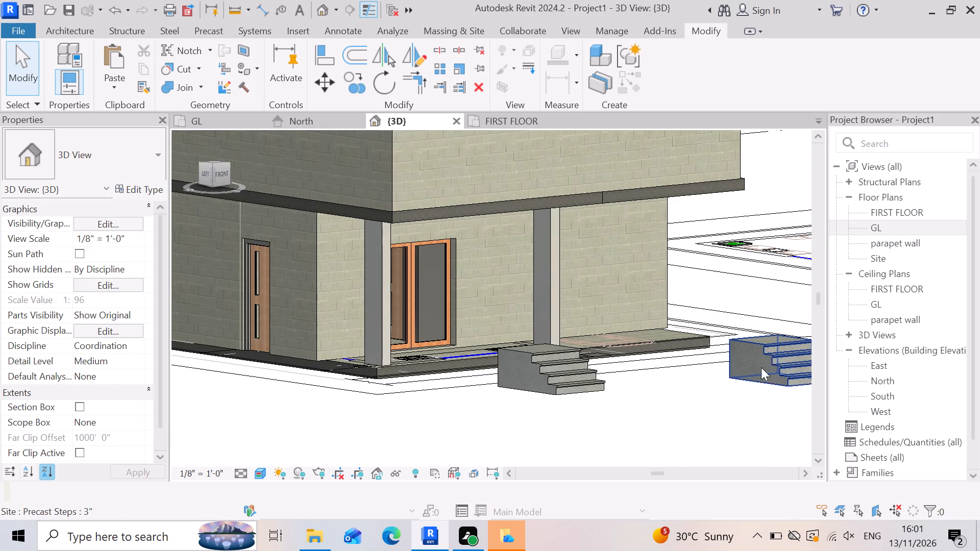
left_click(771, 362)
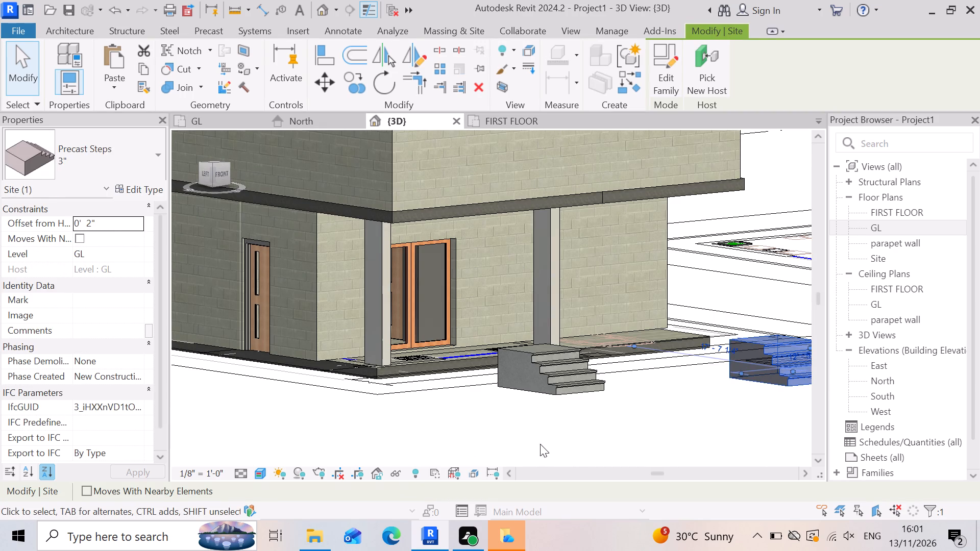
scroll(493, 433, "down", 2)
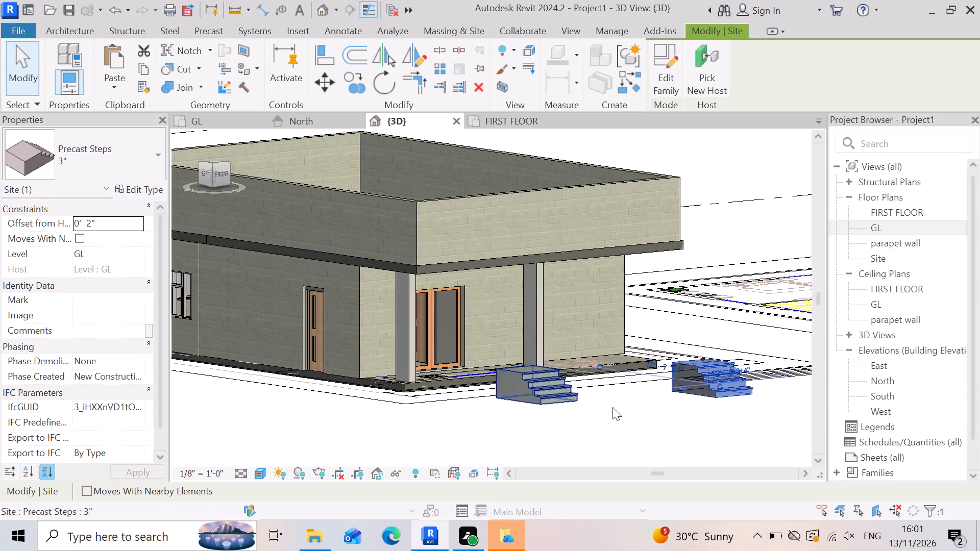
key("Escape")
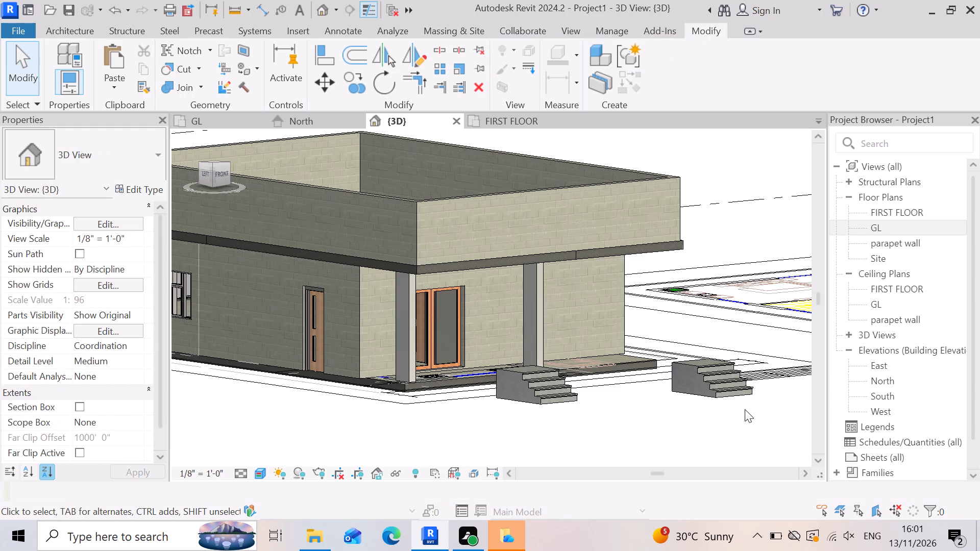
scroll(737, 381, "up", 1)
left_click(727, 394)
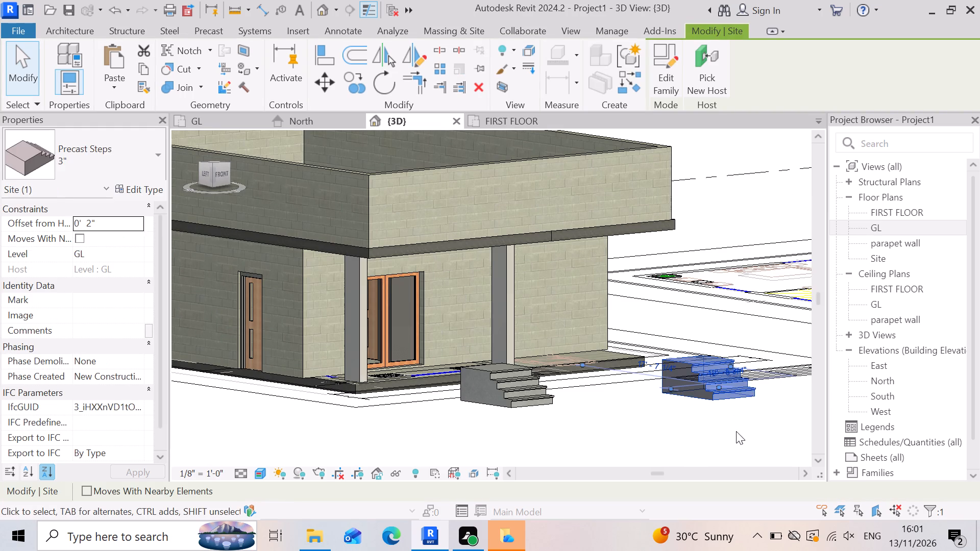
key("Left")
key("Left")
key("Left")
key("Left")
key("Left")
key("Left")
key("Left")
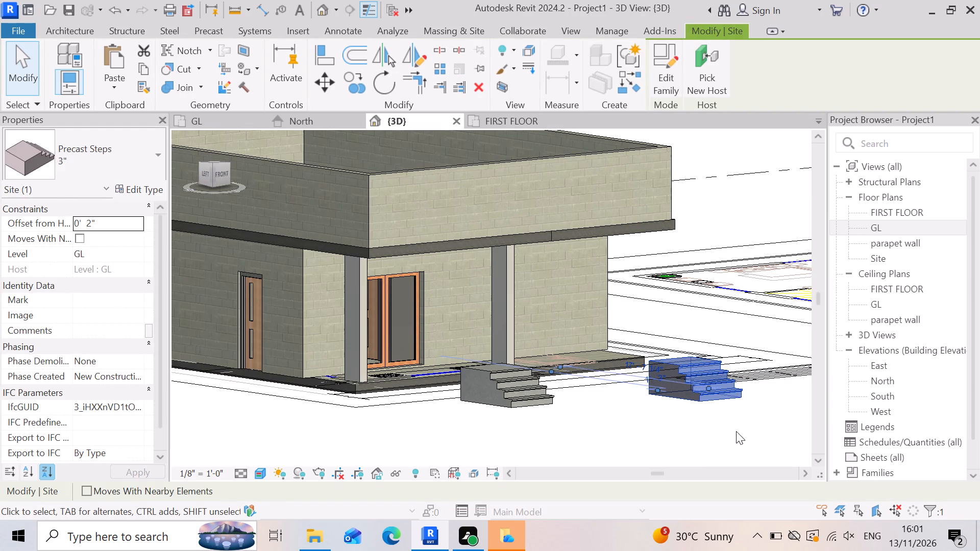
key("Left")
key("Left")
key("Left")
key("Left")
key("Left")
key("Left")
key("Left")
key("Left")
key("Left")
key("Left")
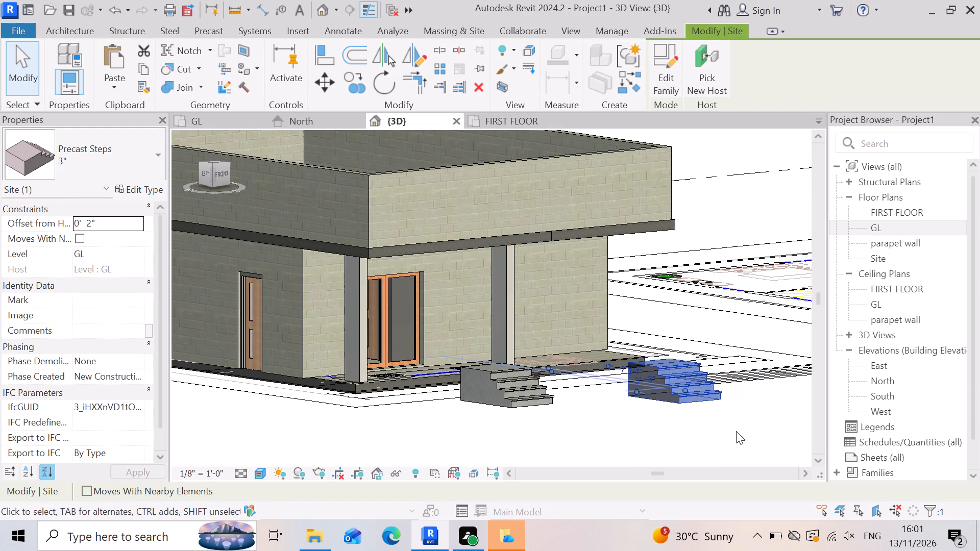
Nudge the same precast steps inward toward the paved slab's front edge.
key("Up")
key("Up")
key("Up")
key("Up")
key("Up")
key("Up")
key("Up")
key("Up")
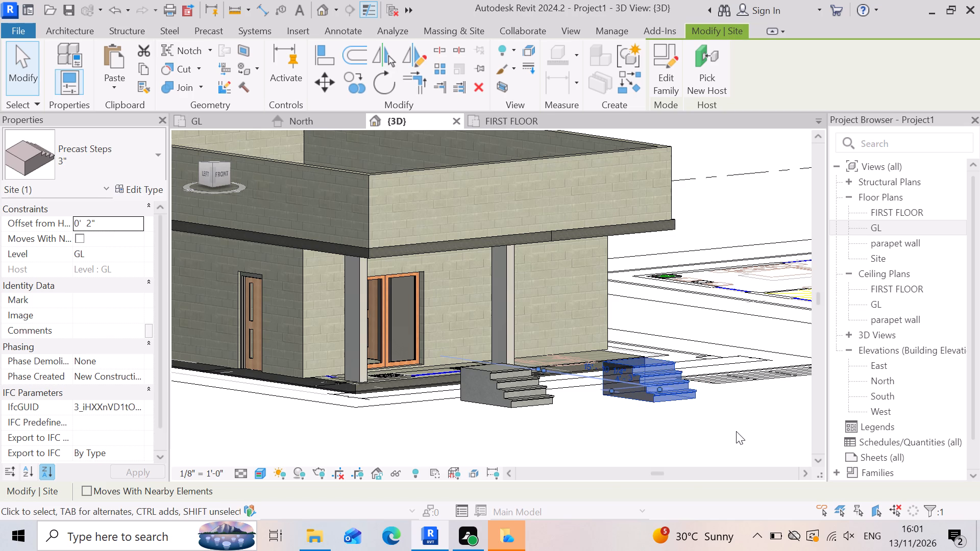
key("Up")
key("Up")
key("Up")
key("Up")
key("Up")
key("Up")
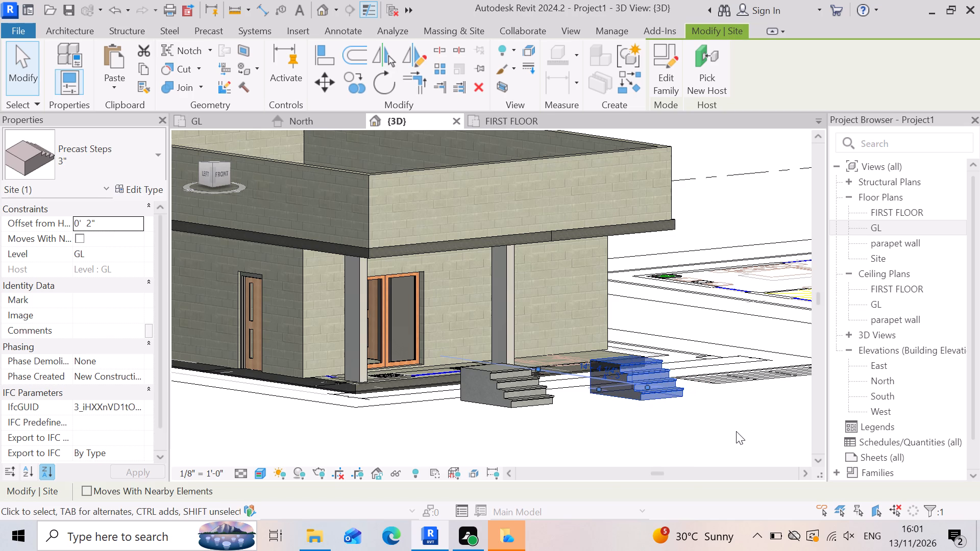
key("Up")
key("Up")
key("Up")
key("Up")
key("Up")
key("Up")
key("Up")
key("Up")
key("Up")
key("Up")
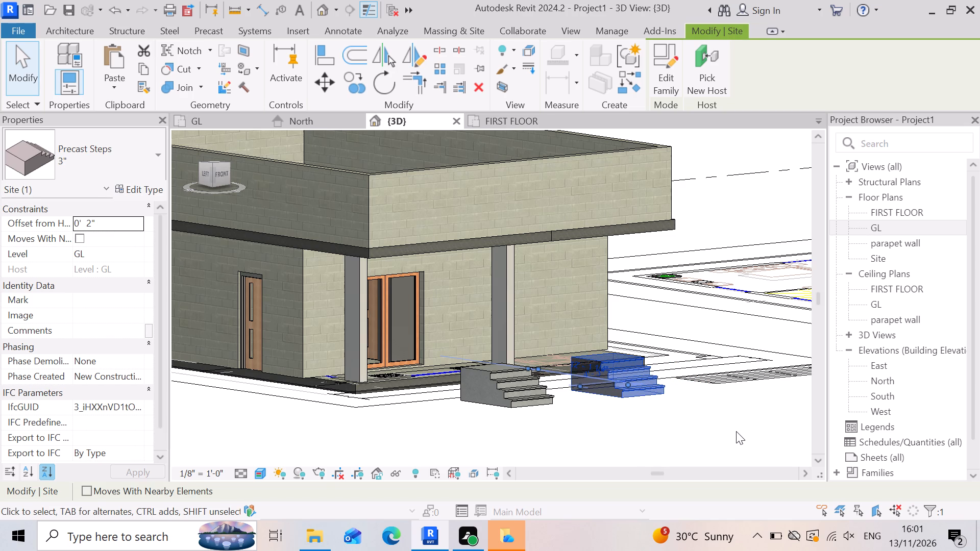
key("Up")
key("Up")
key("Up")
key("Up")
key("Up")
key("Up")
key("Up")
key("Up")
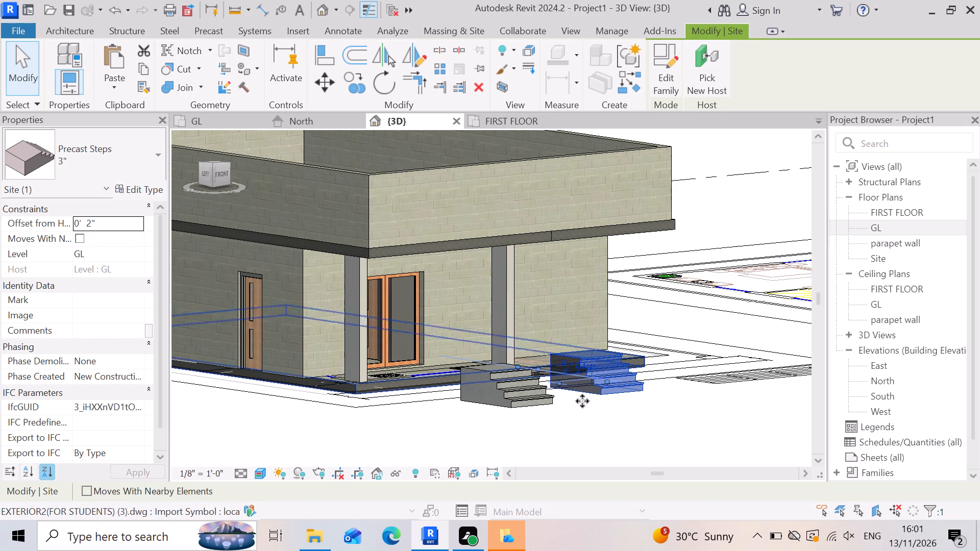
Set the same steps' temporary dimension perpendicular to the slab's front edge to 0, bringing them in against the slab.
left_click(537, 463)
left_click(584, 365)
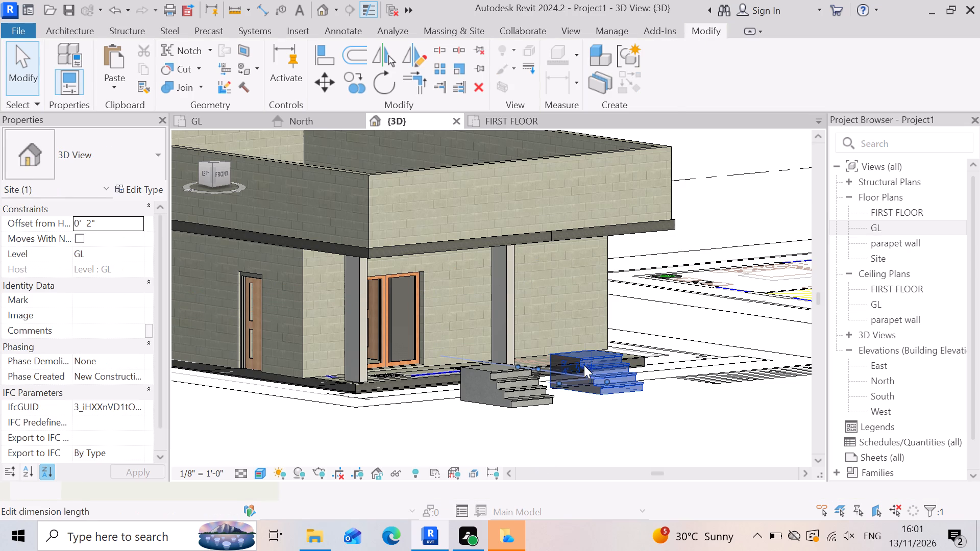
scroll(557, 378, "up", 9)
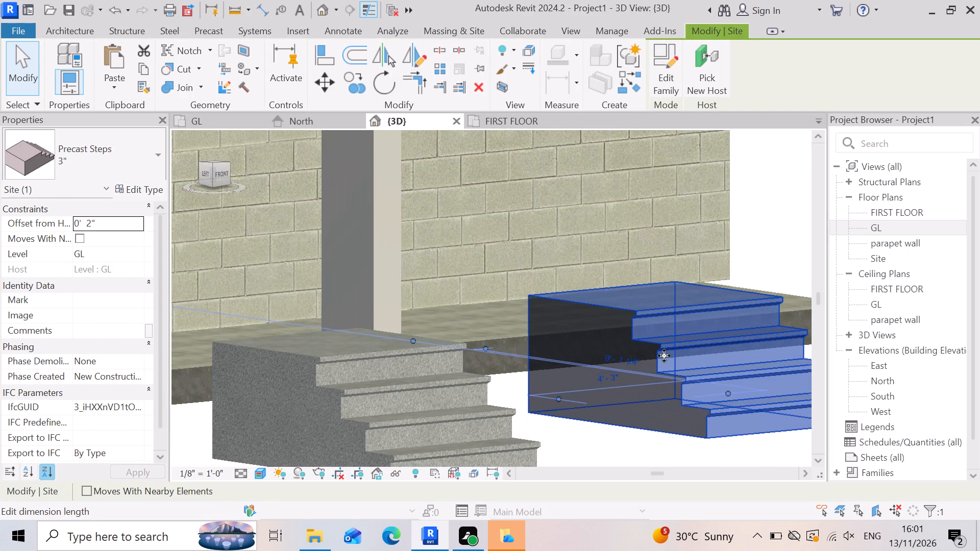
left_click(638, 364)
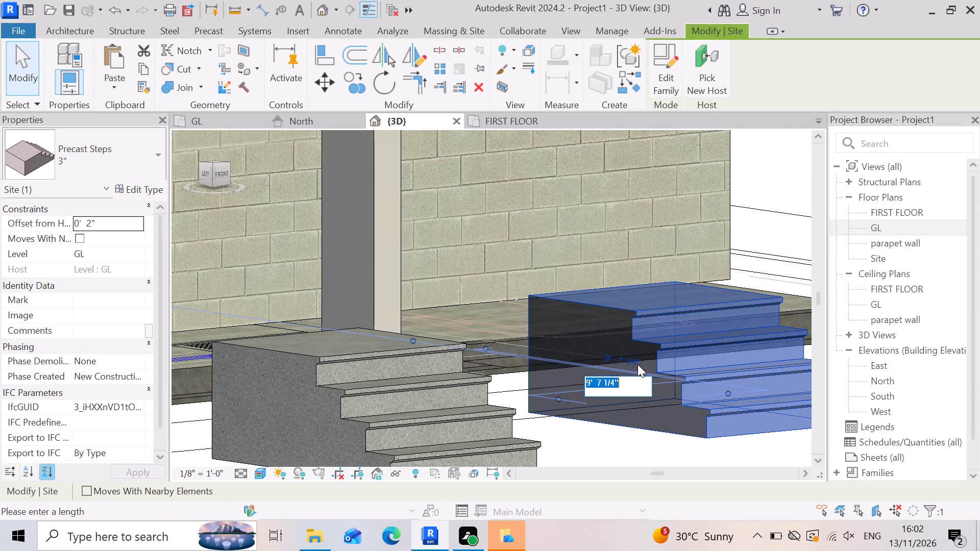
key("0")
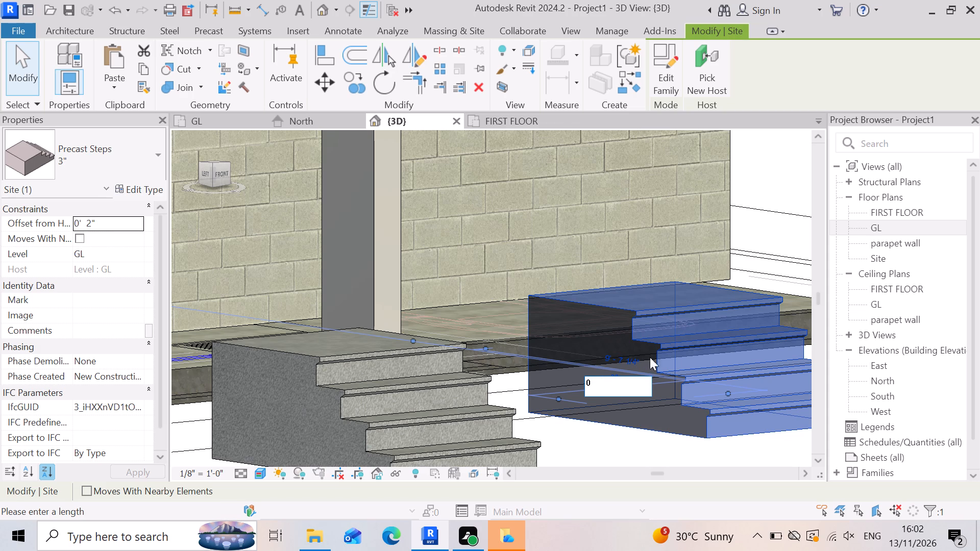
left_click(631, 362)
left_click(648, 419)
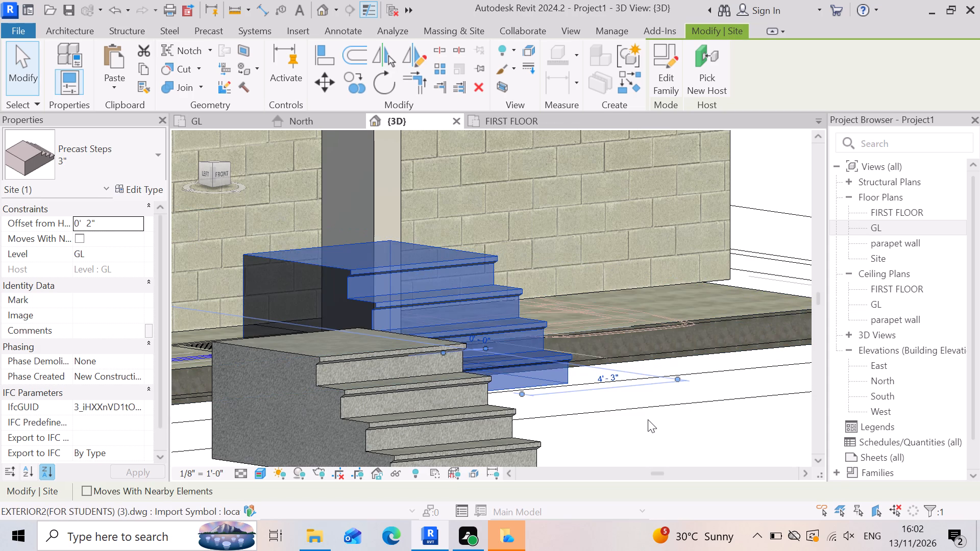
Set the matching perpendicular temporary dimension to 0 for the precast steps nearer the building's corner.
scroll(713, 419, "down", 3)
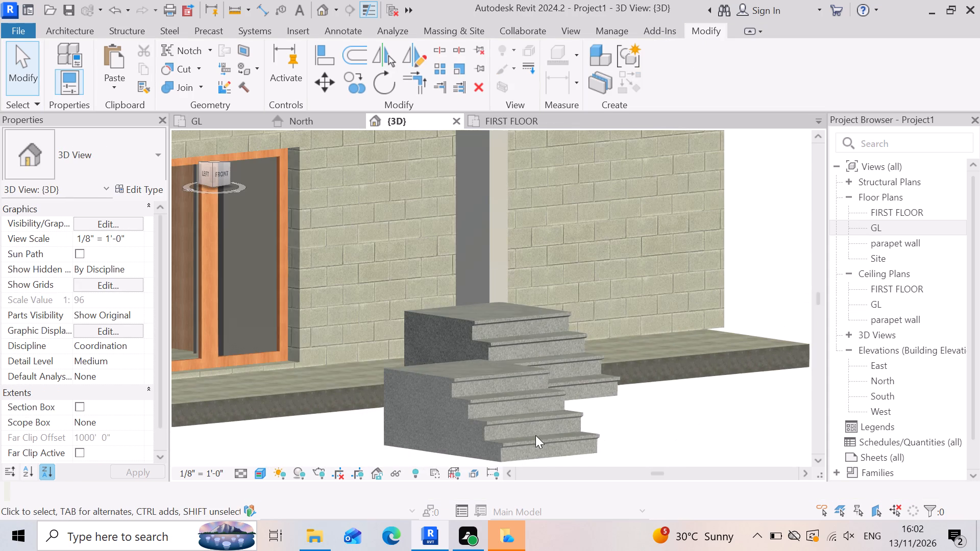
scroll(636, 416, "down", 4)
left_click(547, 428)
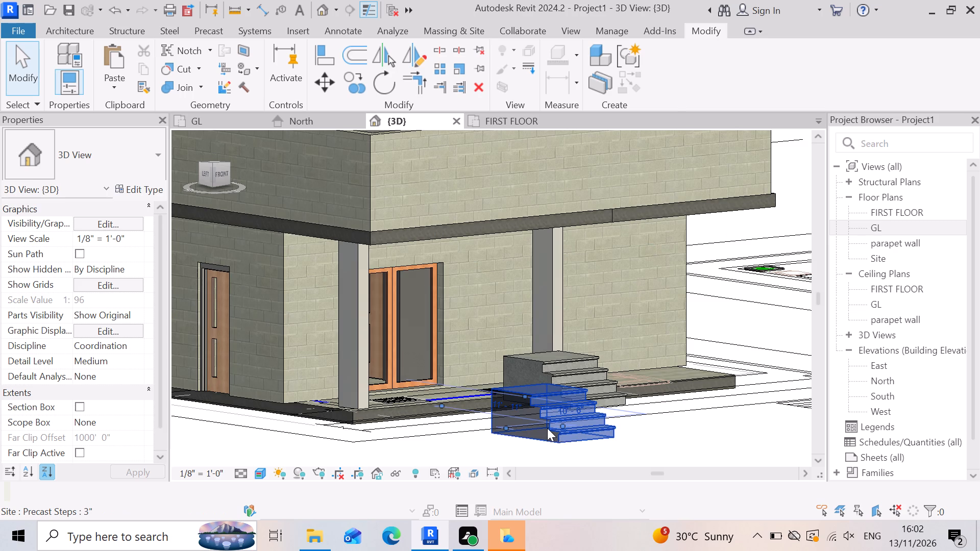
left_click(519, 407)
key("0")
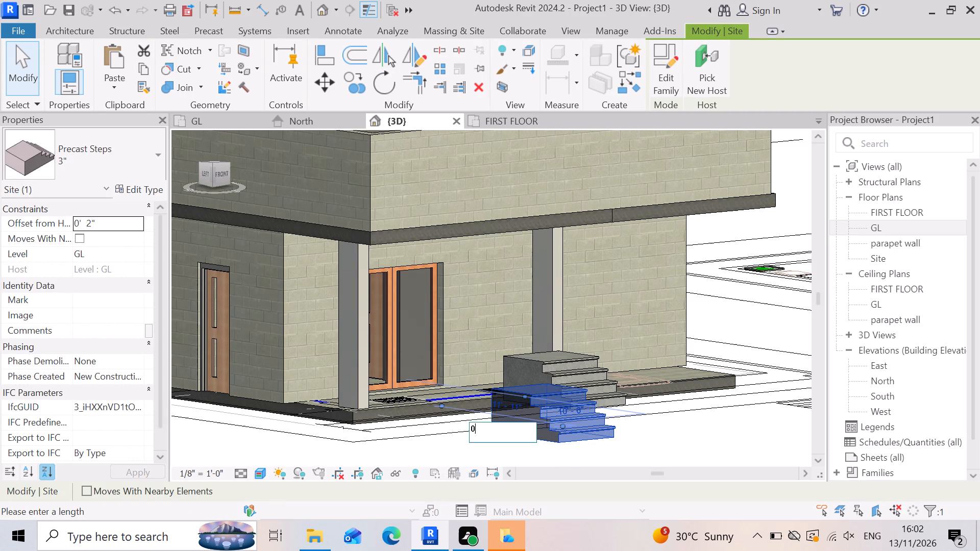
key("Return")
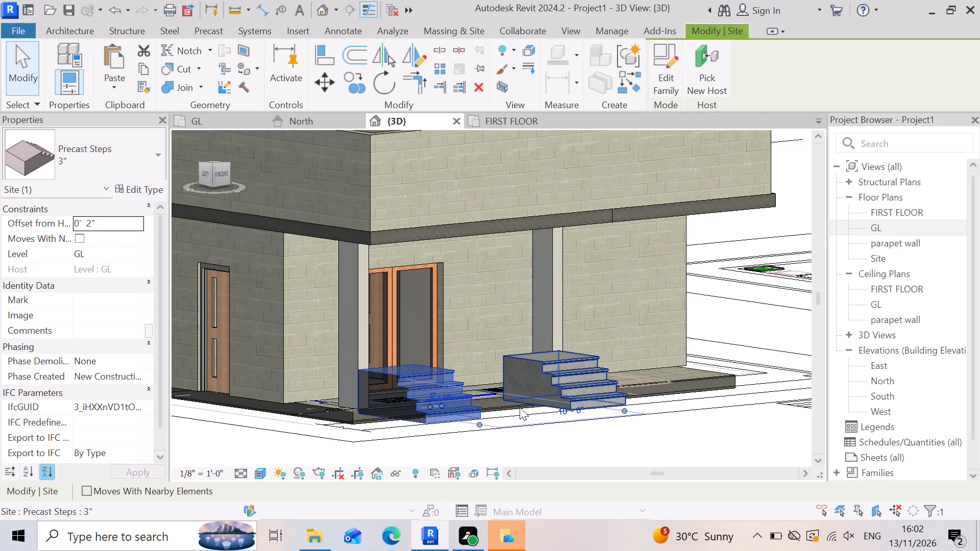
left_click(553, 459)
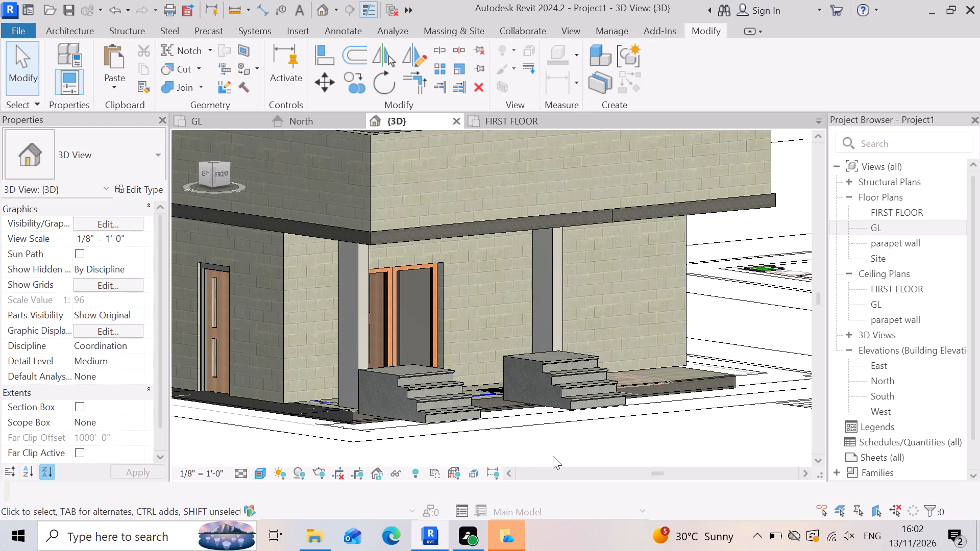
Examine how both sets of precast steps sit against the slab's front edge, from the front corner, head-on and from below.
left_click(607, 404)
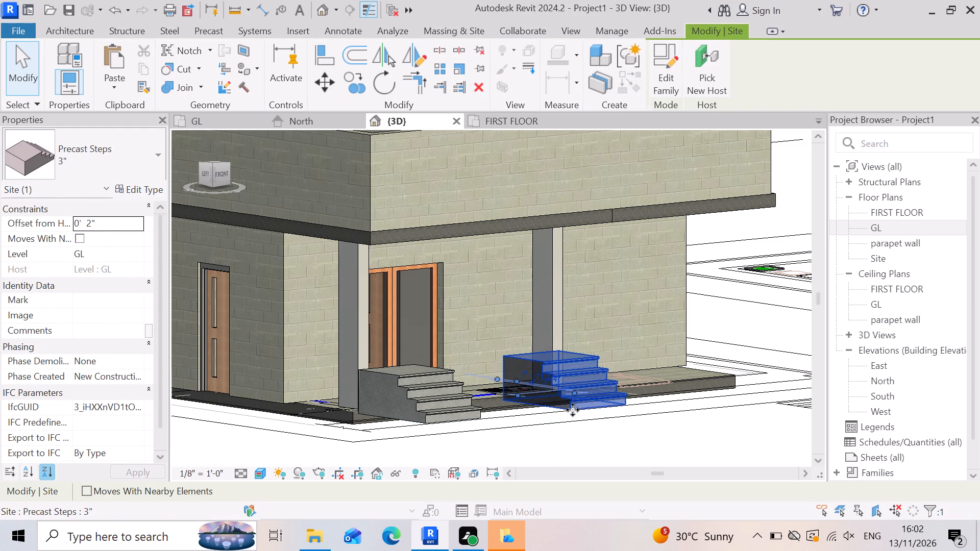
scroll(536, 385, "up", 2)
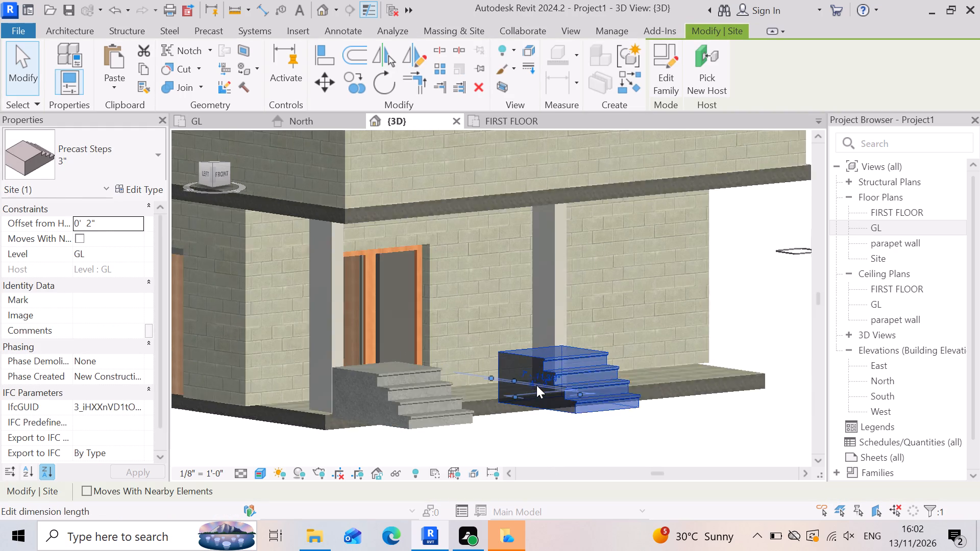
scroll(536, 385, "up", 8)
scroll(581, 360, "down", 5)
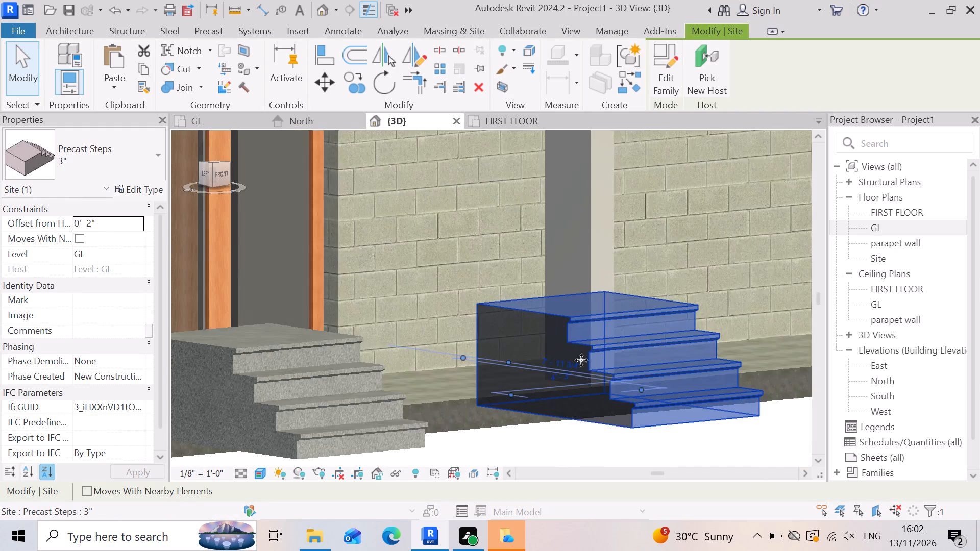
scroll(581, 360, "down", 5)
left_click(302, 428)
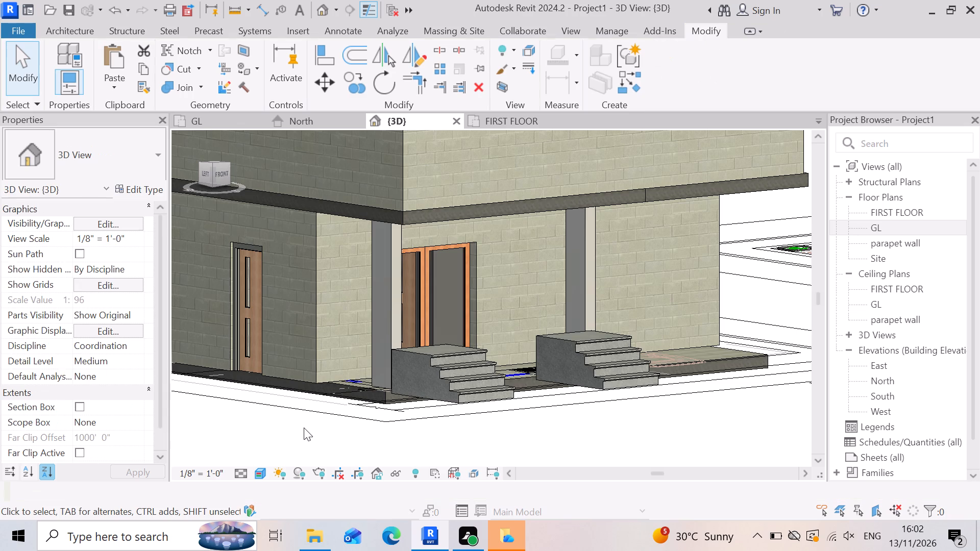
scroll(592, 379, "down", 8)
scroll(499, 402, "up", 3)
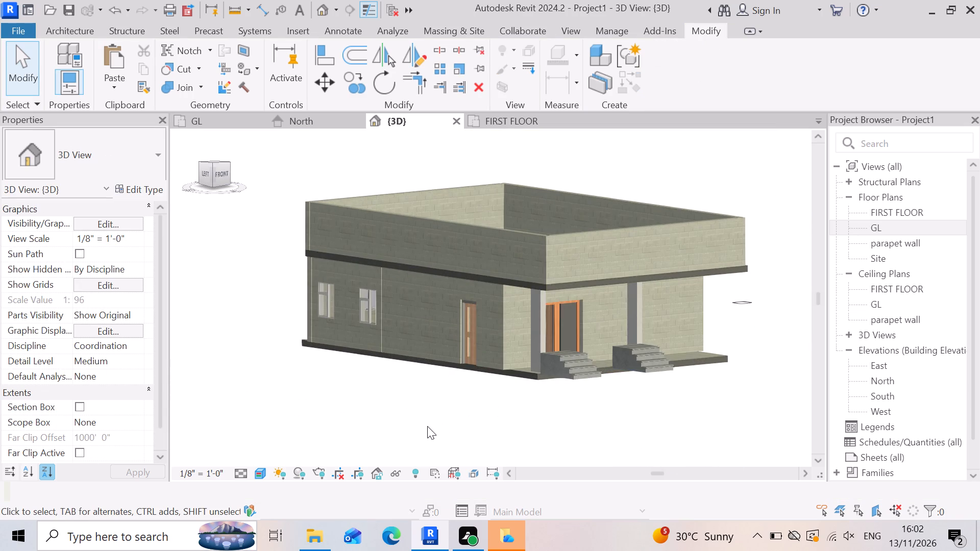
scroll(650, 394, "up", 8)
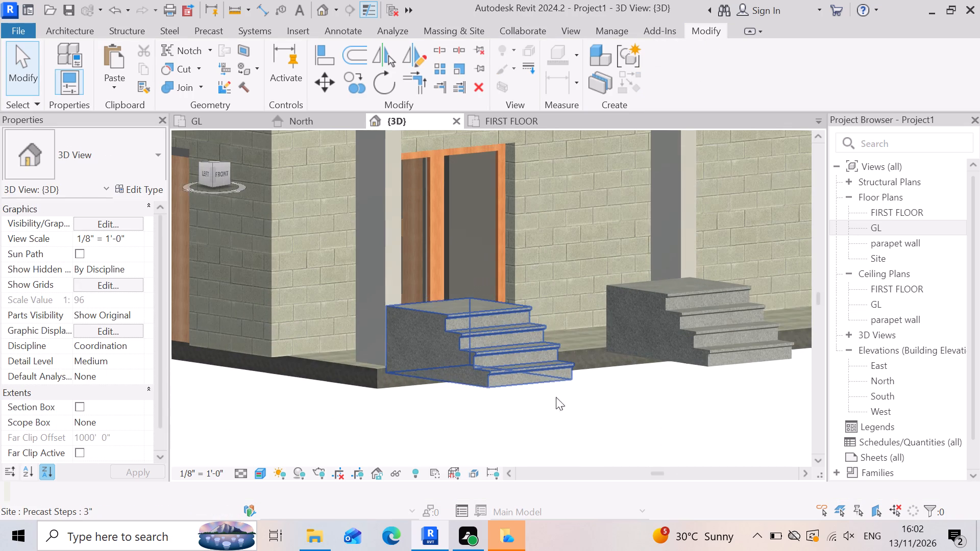
scroll(558, 379, "down", 8)
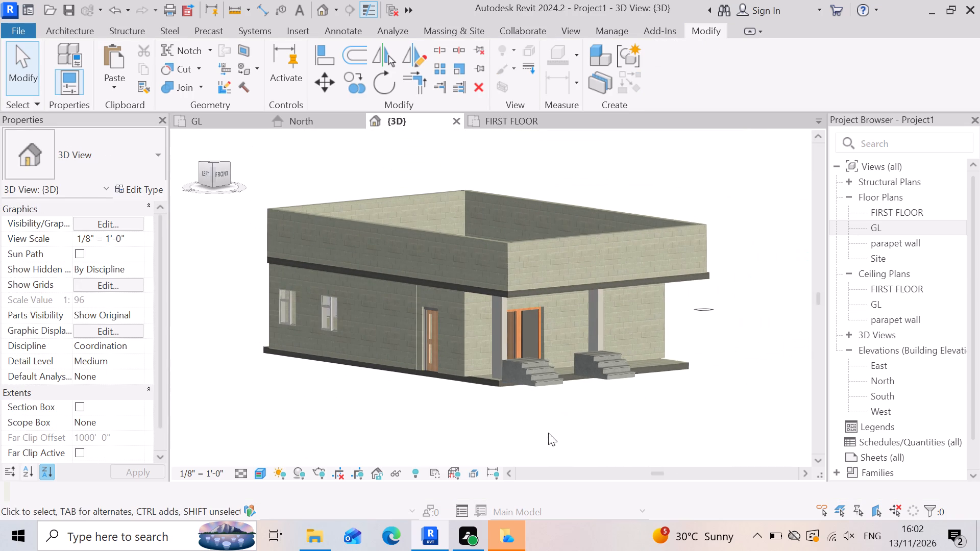
middle_click_drag(534, 419, 478, 437, "shift")
right_click_drag(531, 416, 478, 437, "shift")
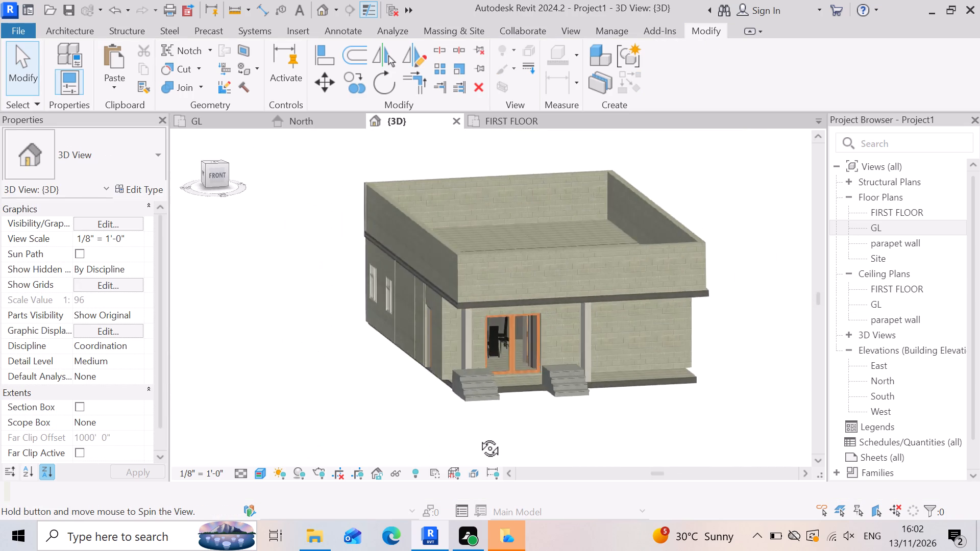
middle_click_drag(478, 437, 484, 397, "shift")
right_click_drag(478, 437, 484, 397, "shift")
scroll(465, 437, "up", 1, "shift")
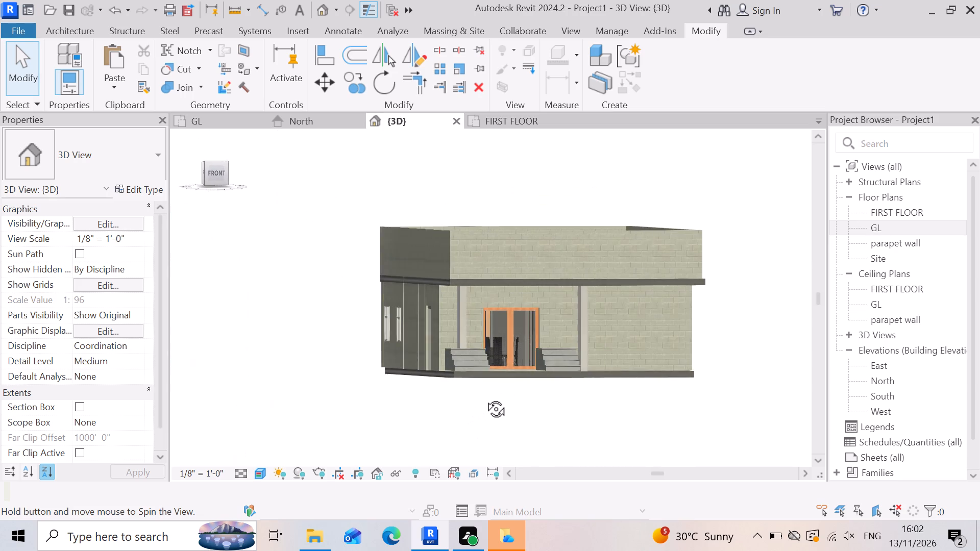
middle_click_drag(484, 397, 545, 315, "shift")
right_click_drag(484, 397, 545, 315, "shift")
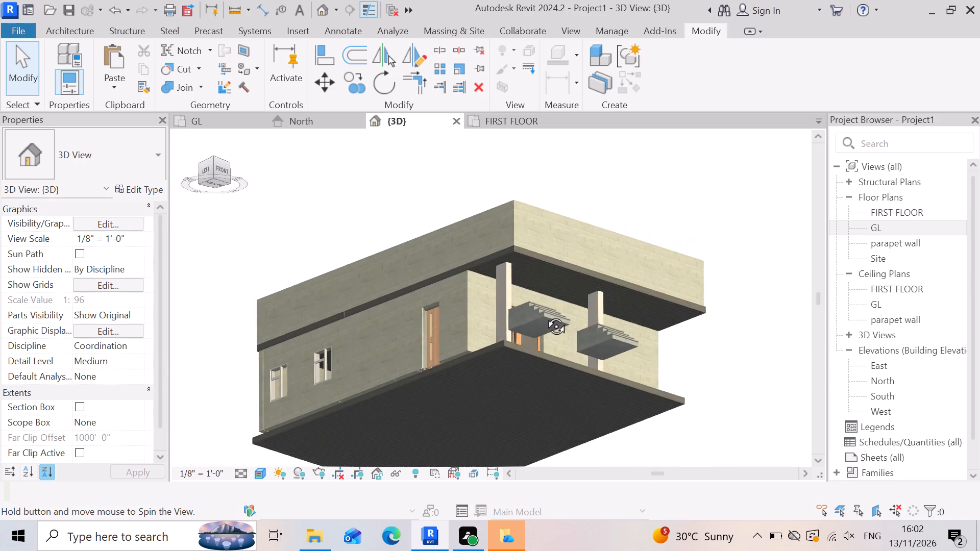
middle_click_drag(545, 315, 524, 280, "shift")
right_click_drag(545, 315, 524, 280, "shift")
scroll(524, 280, "up", 6)
Set the temporary dimension perpendicular to the front edge to -7' for the precast steps nearer the corner, shifting them back toward the side door.
left_click(504, 313)
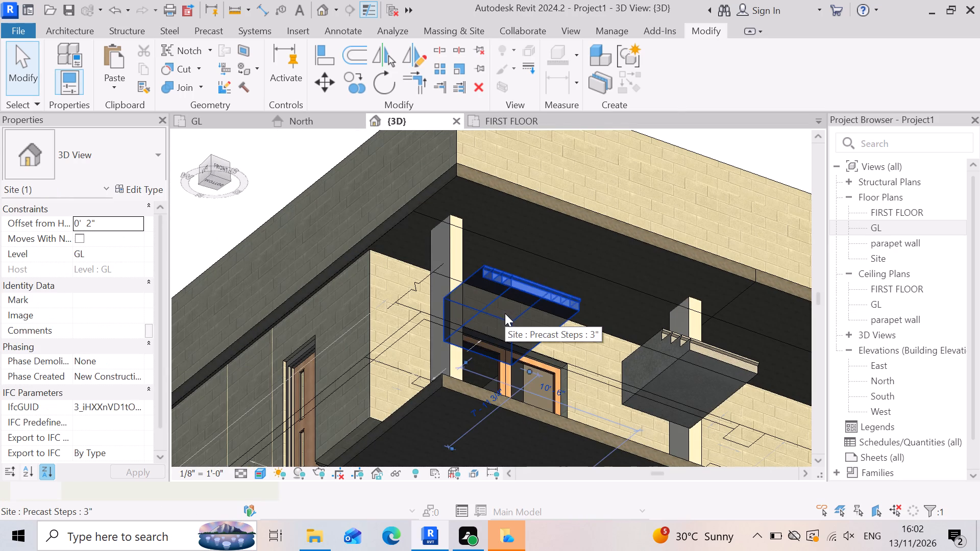
left_click(695, 386)
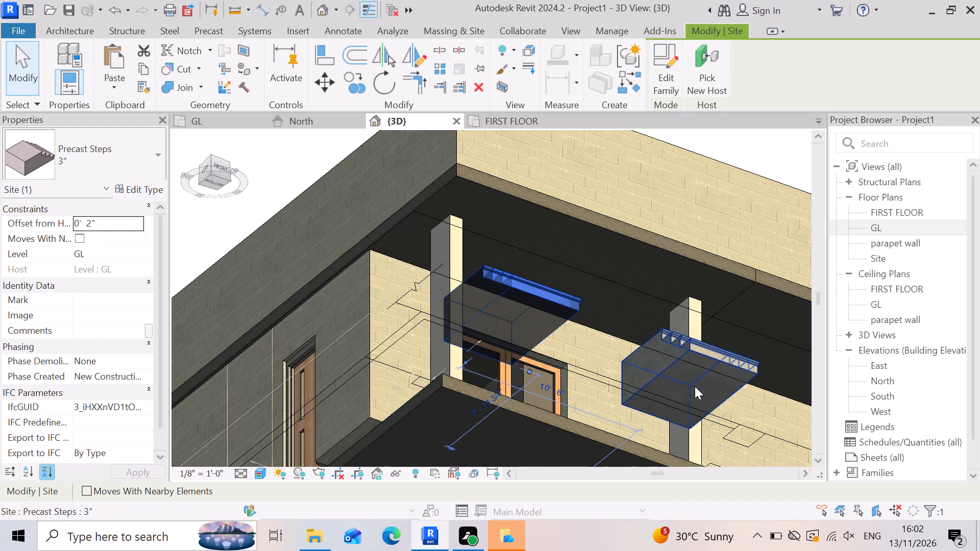
left_click(497, 303)
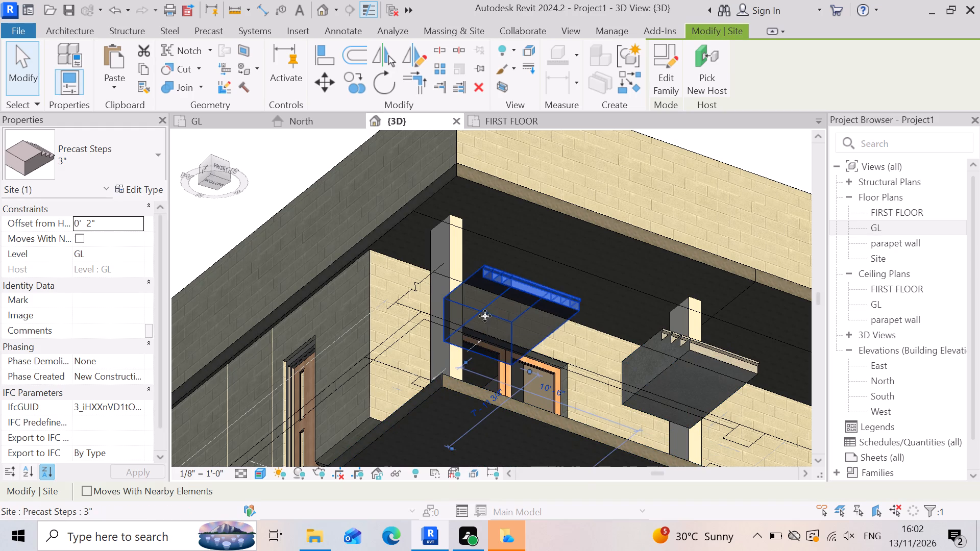
left_click(495, 400)
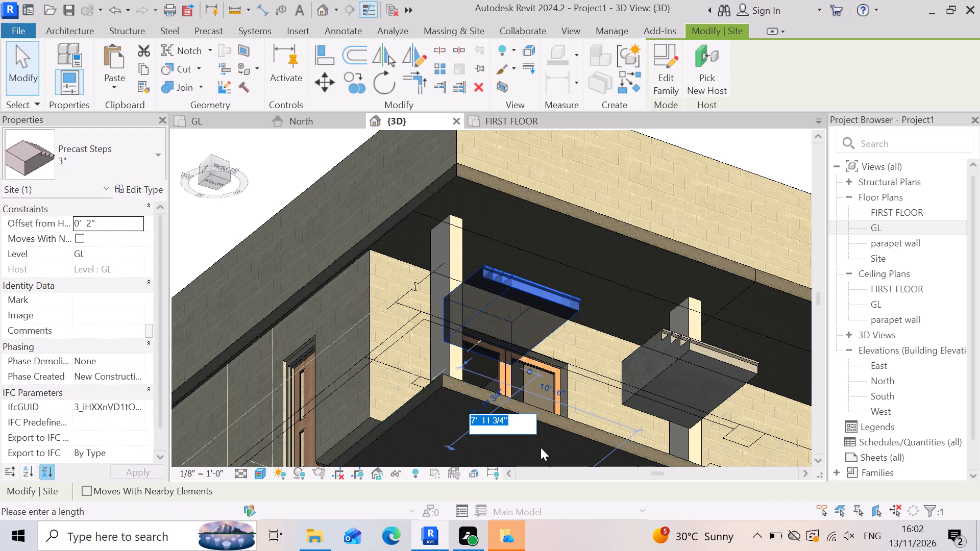
key("minus")
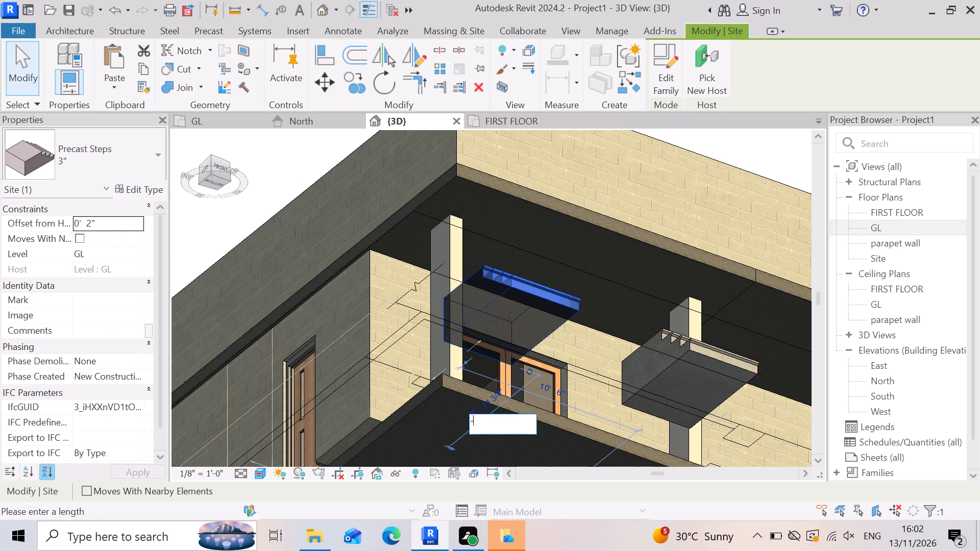
key("7")
key("apostrophe")
key("Return")
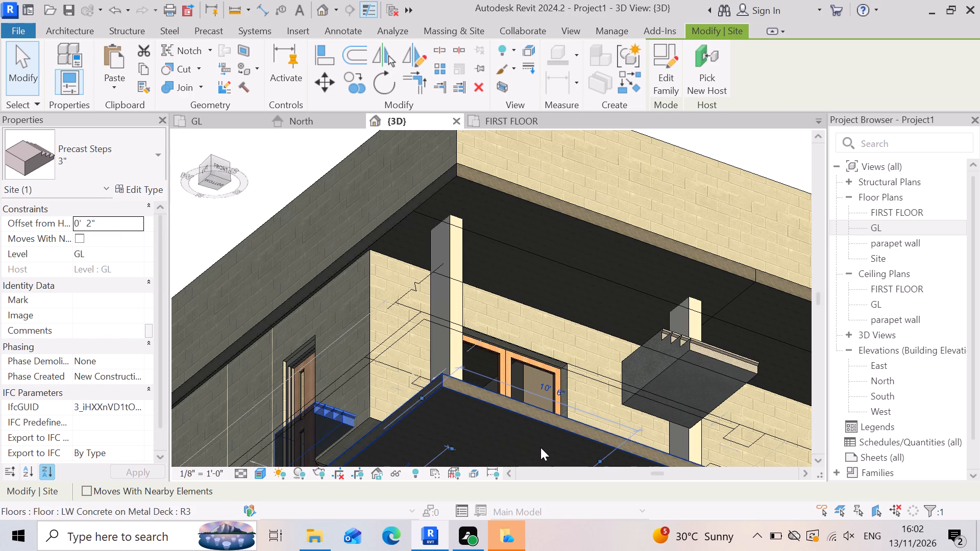
Examine the relocated precast steps at the side door and how they meet the side wall and slab.
scroll(554, 329, "down", 4)
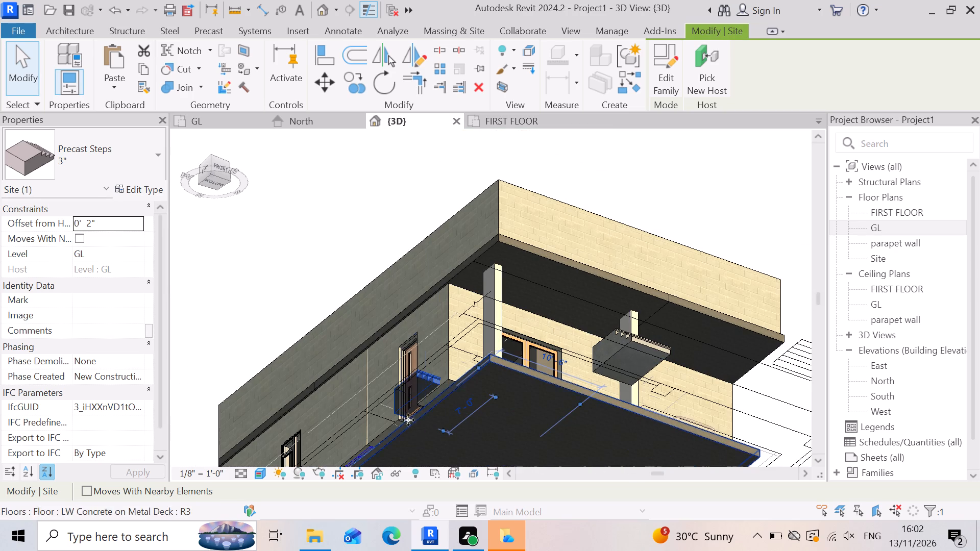
scroll(587, 385, "down", 4)
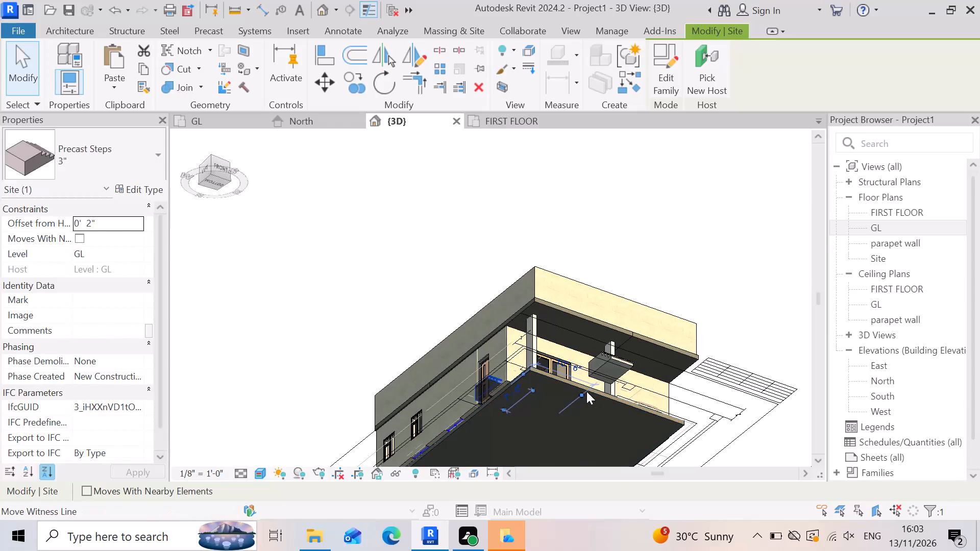
right_click_drag(586, 379, 602, 484, "shift")
middle_click_drag(586, 379, 602, 484, "shift")
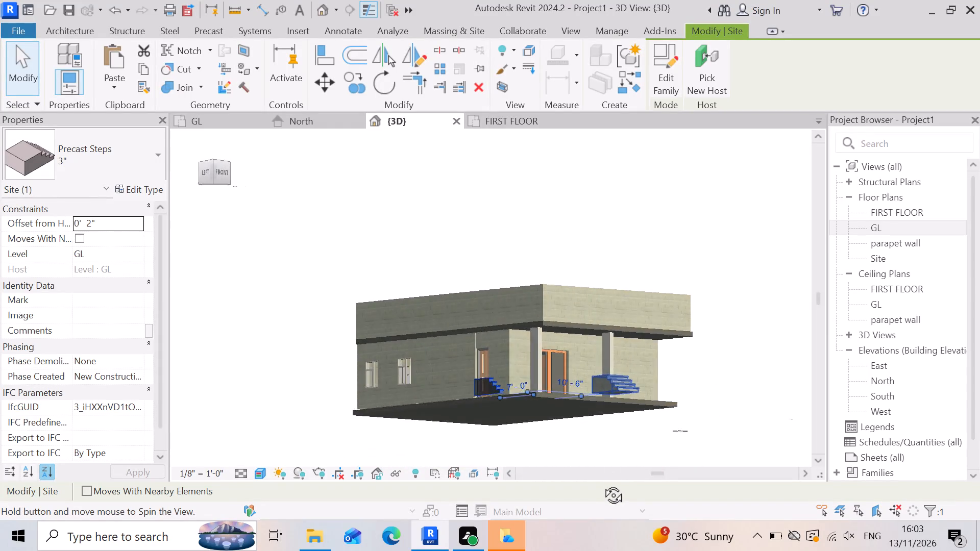
middle_click_drag(602, 484, 609, 517, "shift")
right_click_drag(602, 484, 603, 512, "shift")
scroll(525, 371, "up", 5)
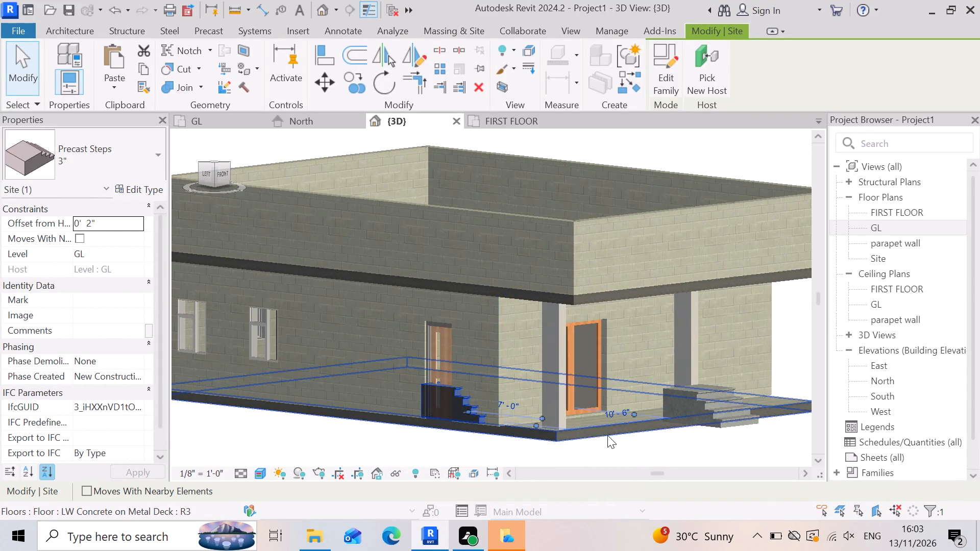
key("Escape")
scroll(403, 423, "up", 2)
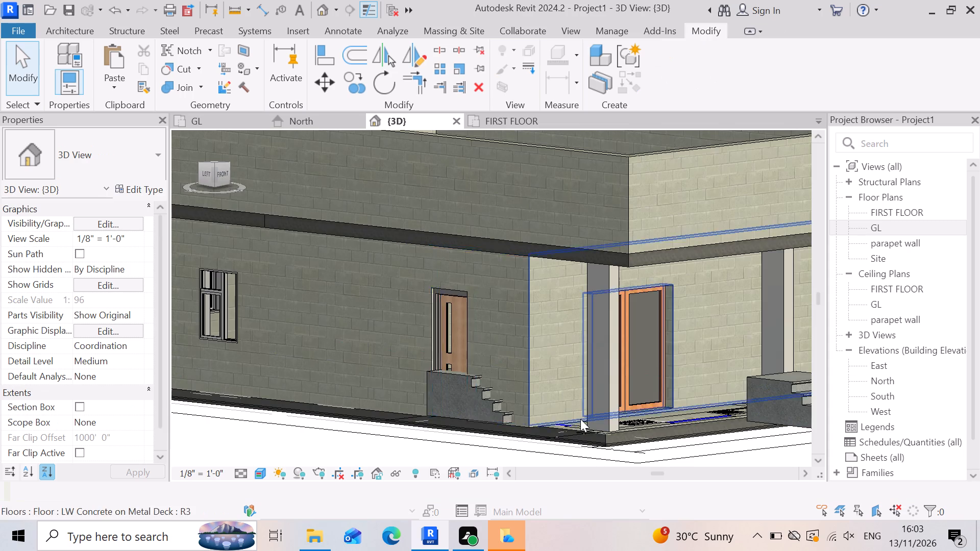
scroll(580, 419, "up", 9)
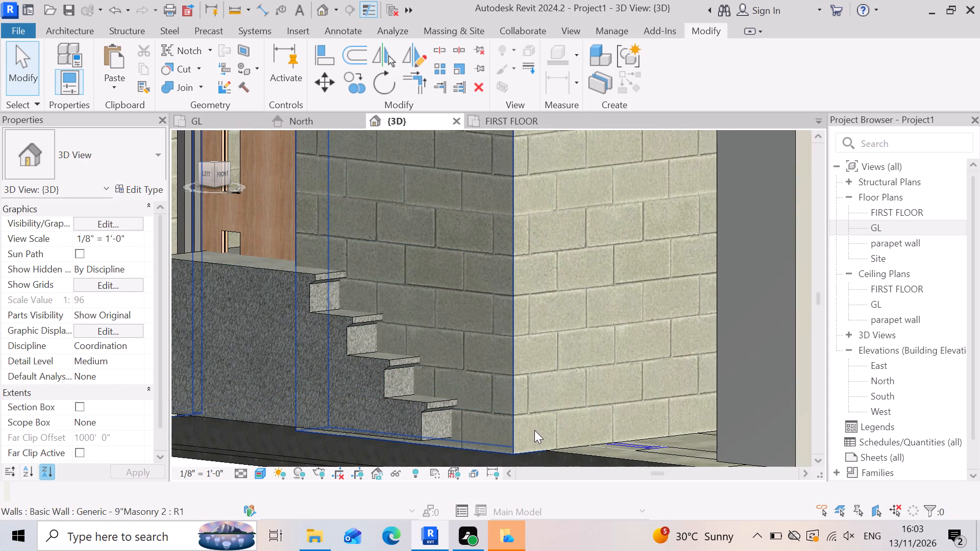
scroll(358, 374, "down", 7)
scroll(347, 369, "up", 3)
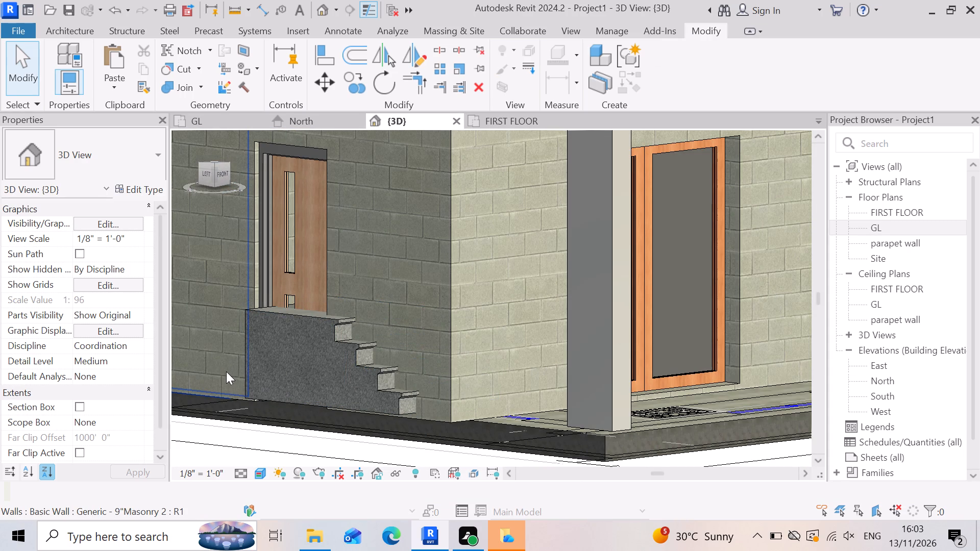
scroll(254, 370, "down", 2)
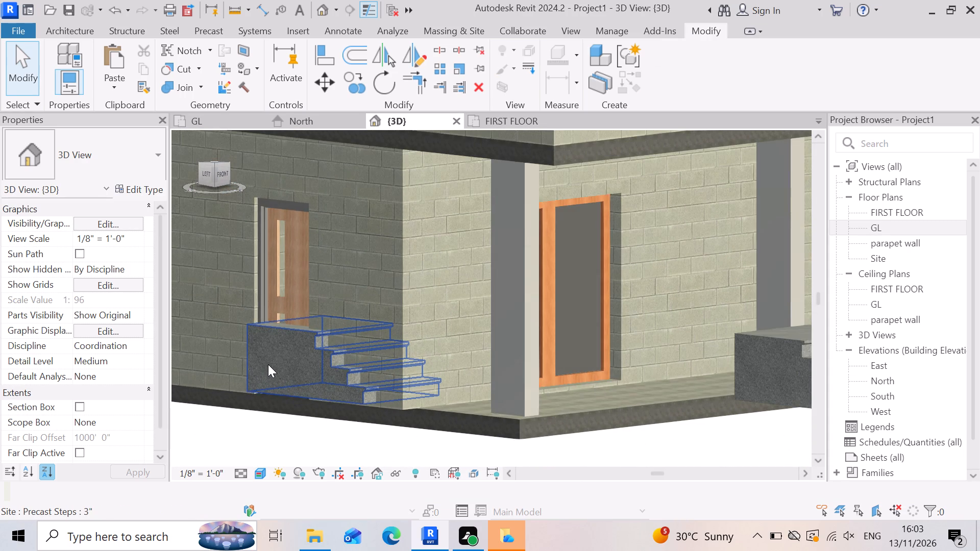
scroll(342, 349, "up", 4)
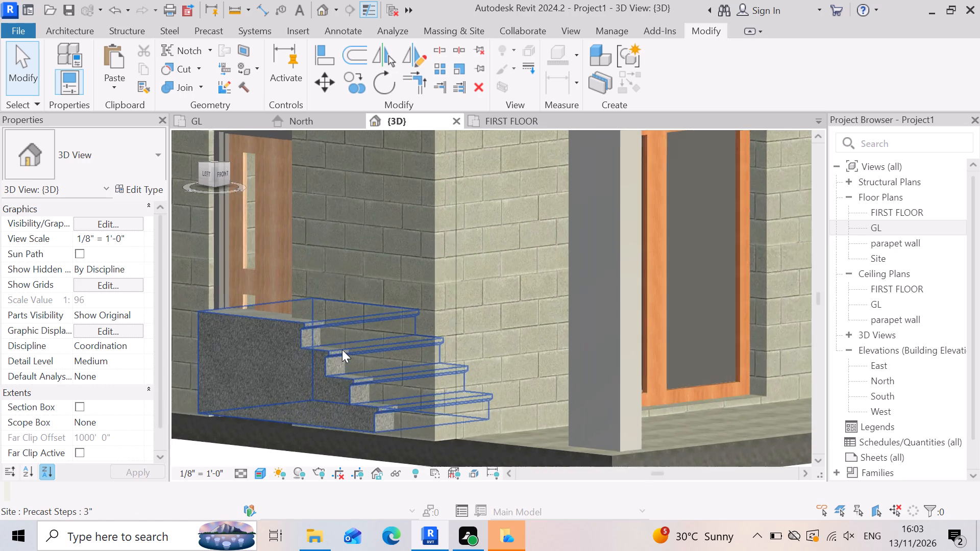
scroll(377, 327, "down", 6)
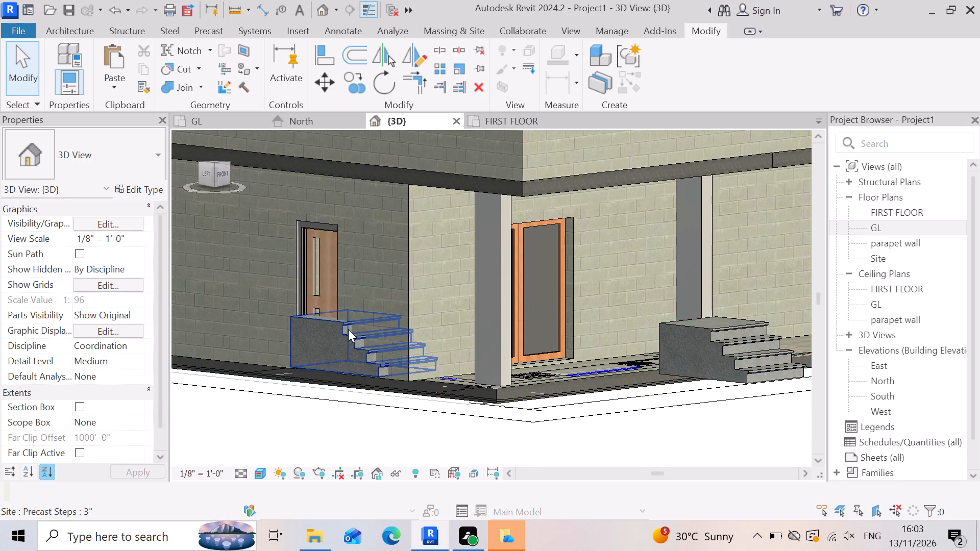
scroll(348, 329, "down", 5)
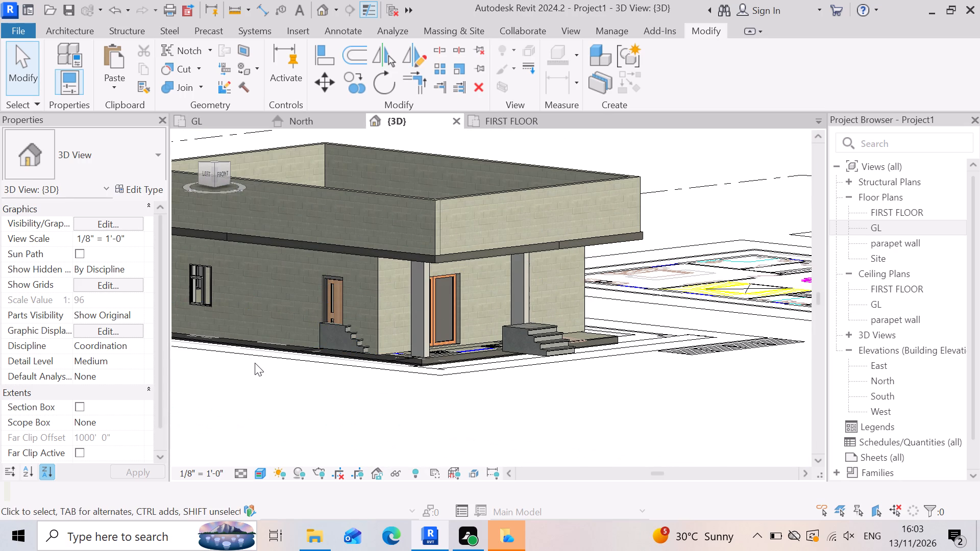
key("Escape")
Fine-tune the side-door precast steps with small back-and-forth nudges perpendicular to the side wall, leaving them about 2" farther out.
scroll(337, 343, "up", 6)
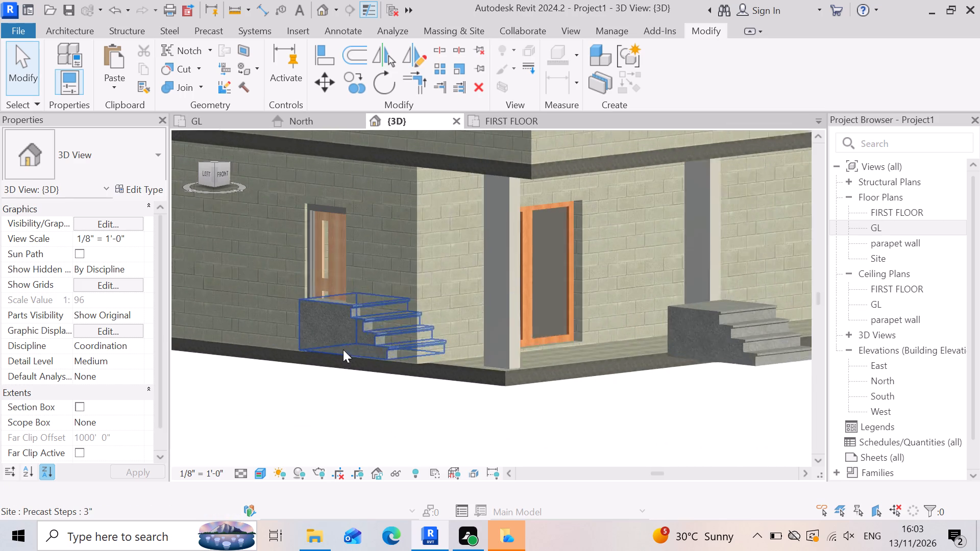
left_click(379, 359)
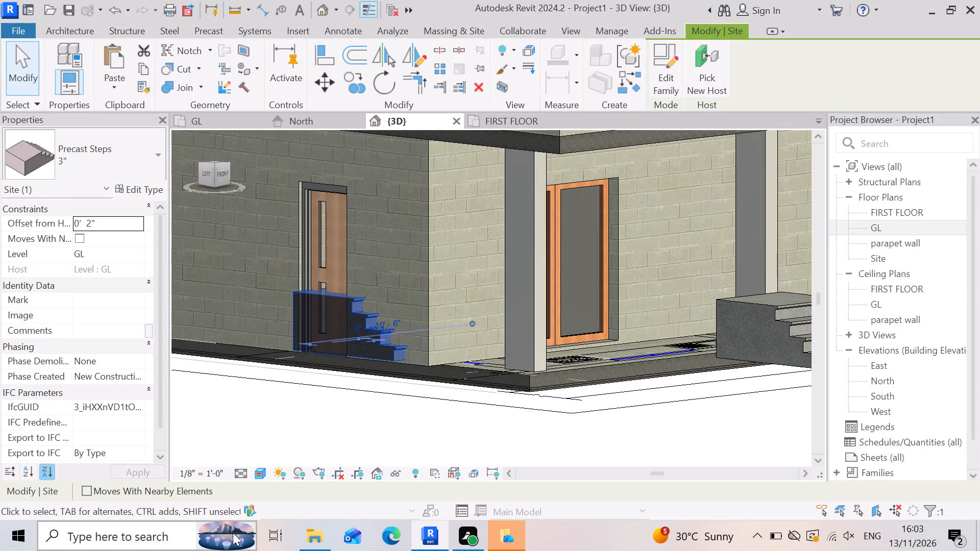
key("Down")
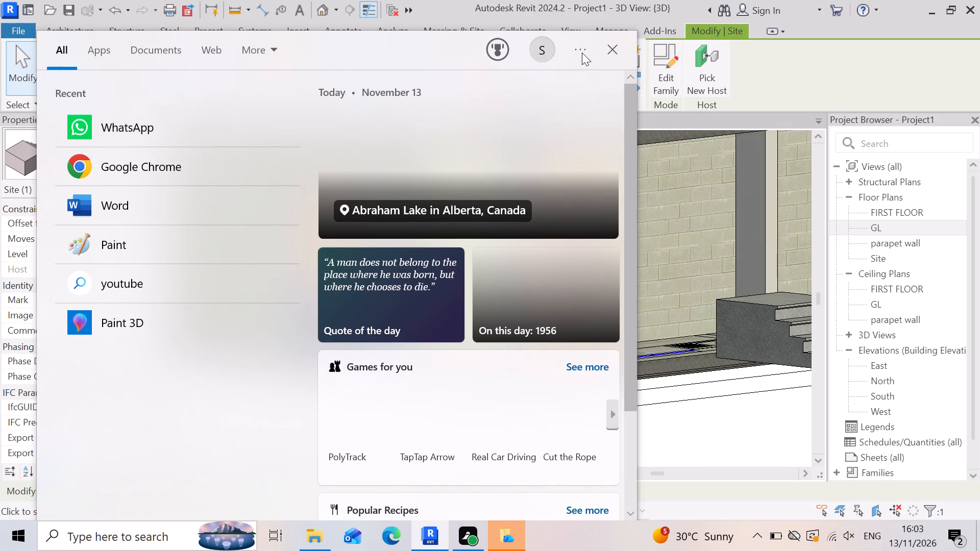
left_click(603, 48)
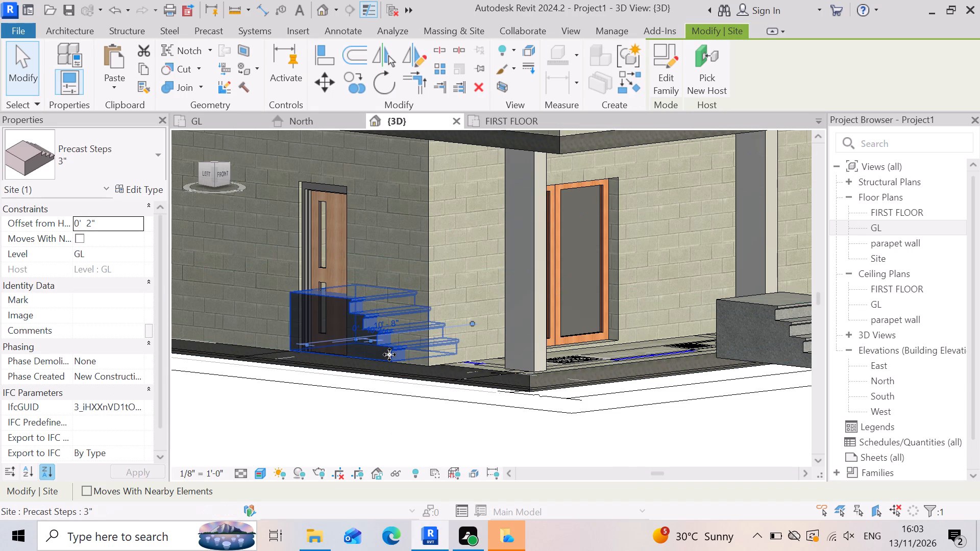
key("Escape")
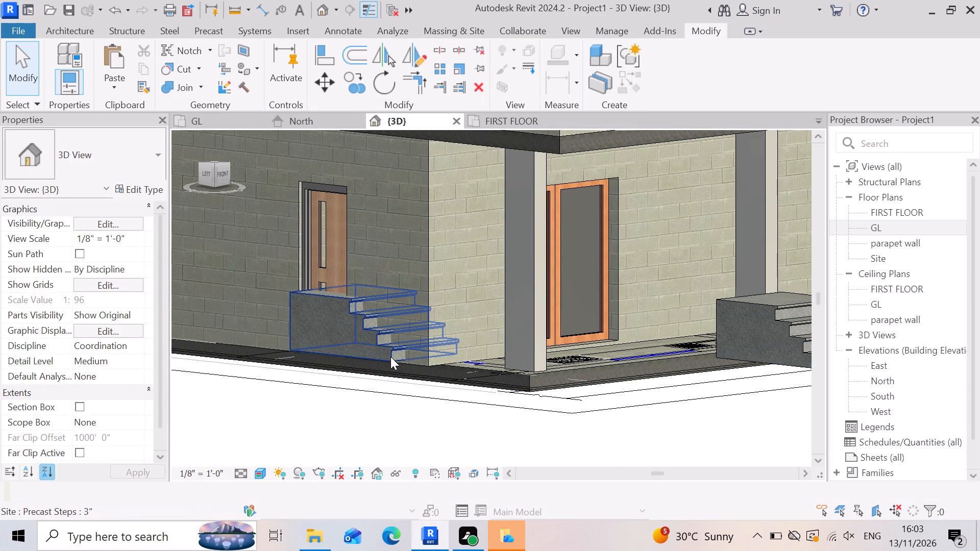
left_click(308, 328)
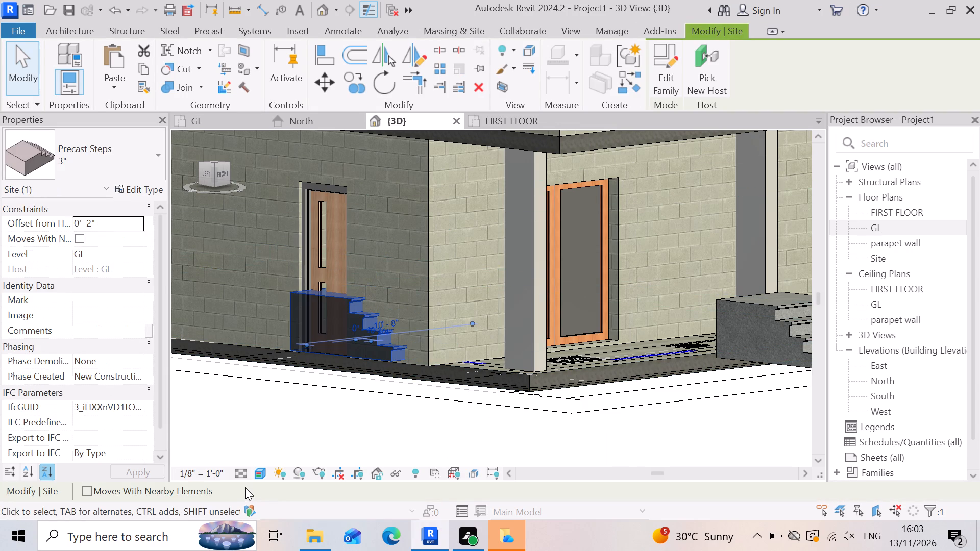
key("Down")
key("Down")
key("Down")
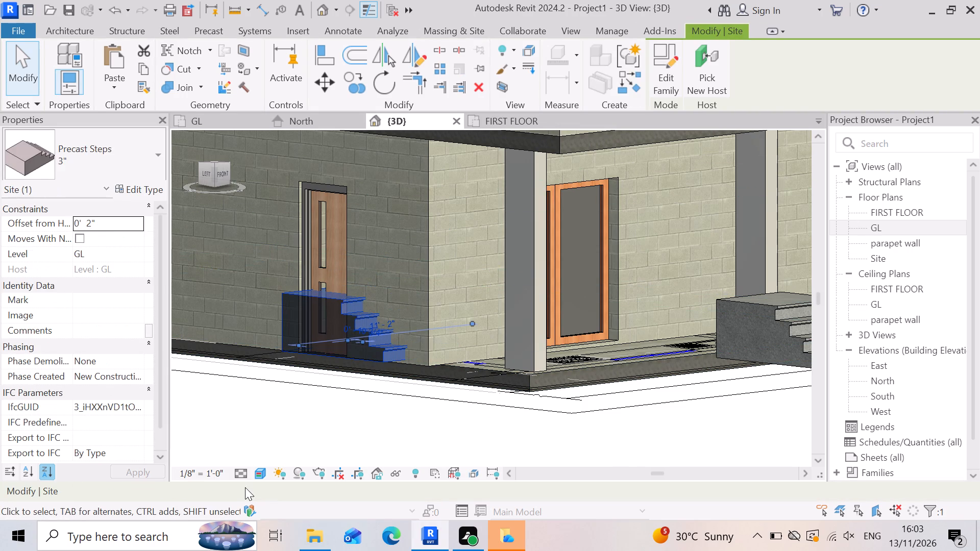
key("Up")
key("Up")
key("Up")
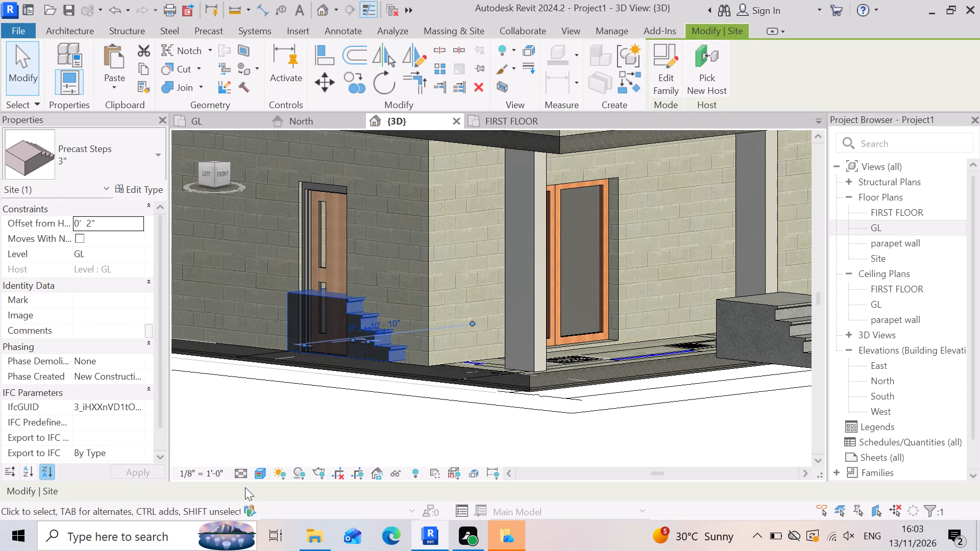
key("Down")
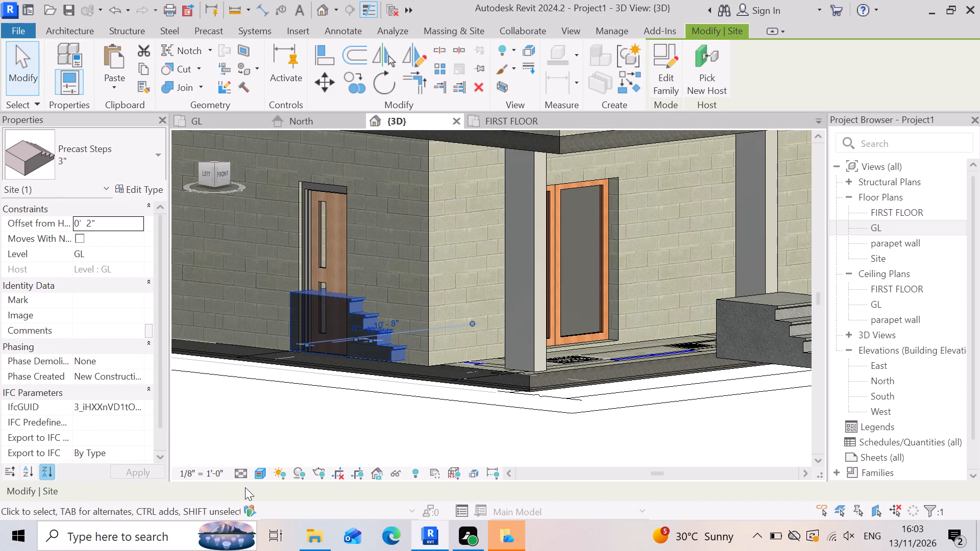
key("Down")
key("Up")
key("Up")
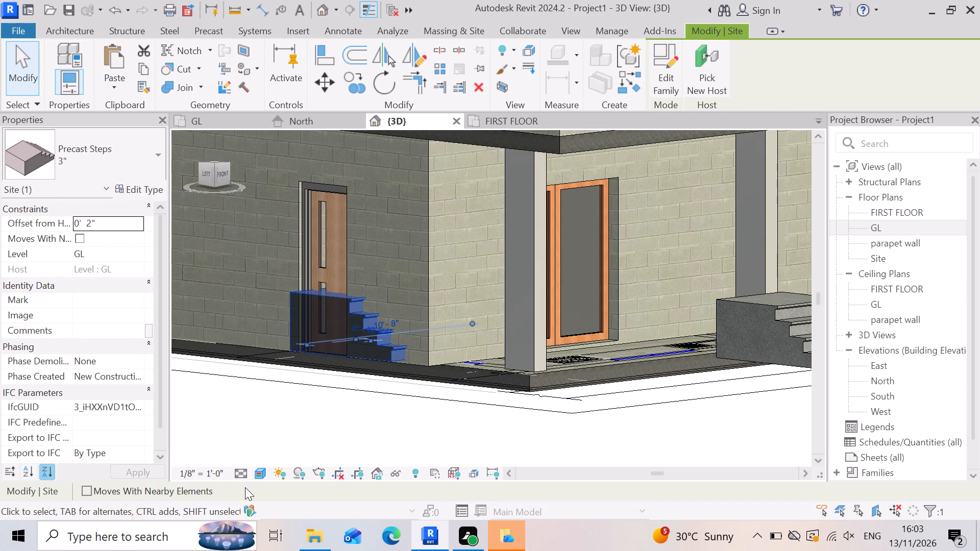
Nudge the precast steps along the side wall, away from the side door toward the building's front corner, until the lower treads pass the wall corner.
key("Right")
key("Right")
key("Right")
key("Right")
key("Right")
key("Right")
key("Right")
key("Right")
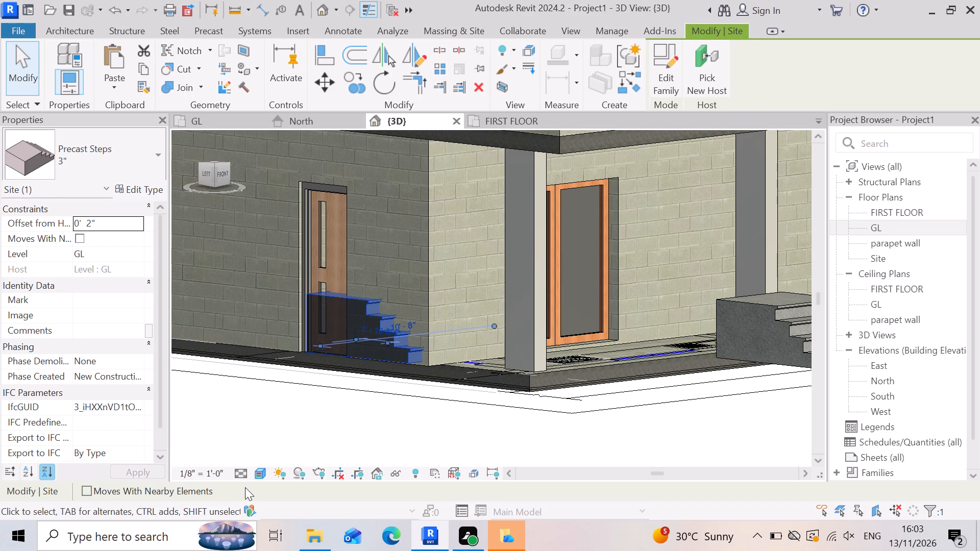
key("Right")
key("Right")
key("Right")
key("Right")
key("Right")
key("Right")
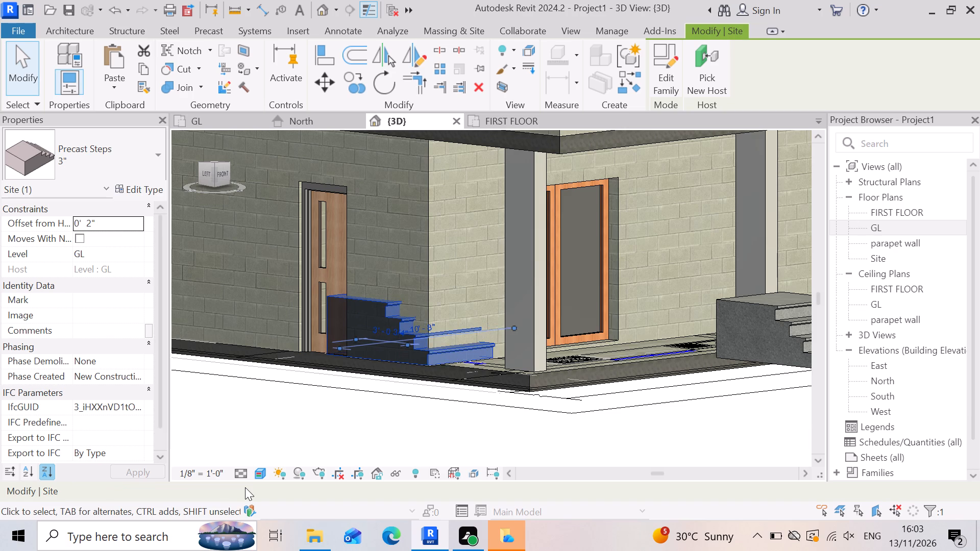
key("Right")
key("Right")
key("Right")
key("Right")
key("Right")
key("Right")
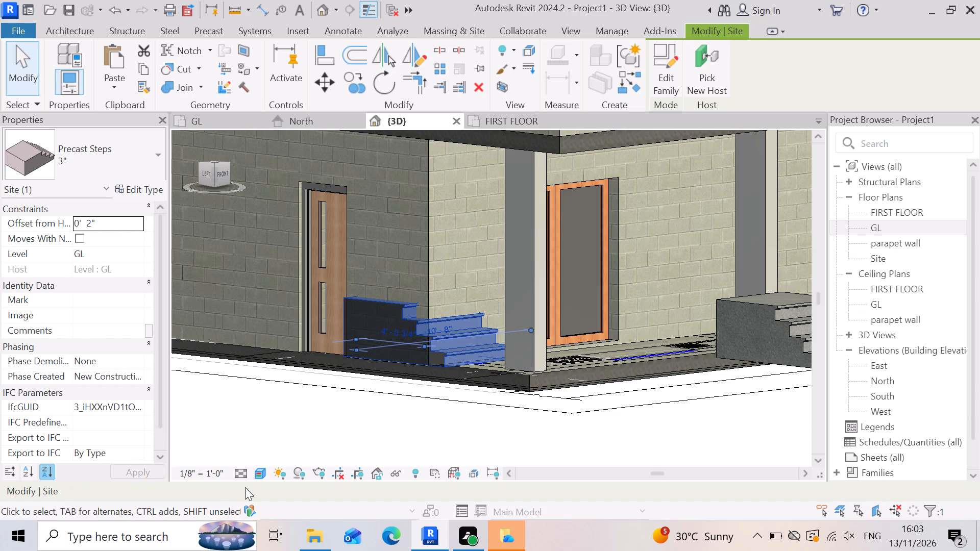
key("Right")
key("Right")
key("Right")
key("Right")
key("Right")
key("Right")
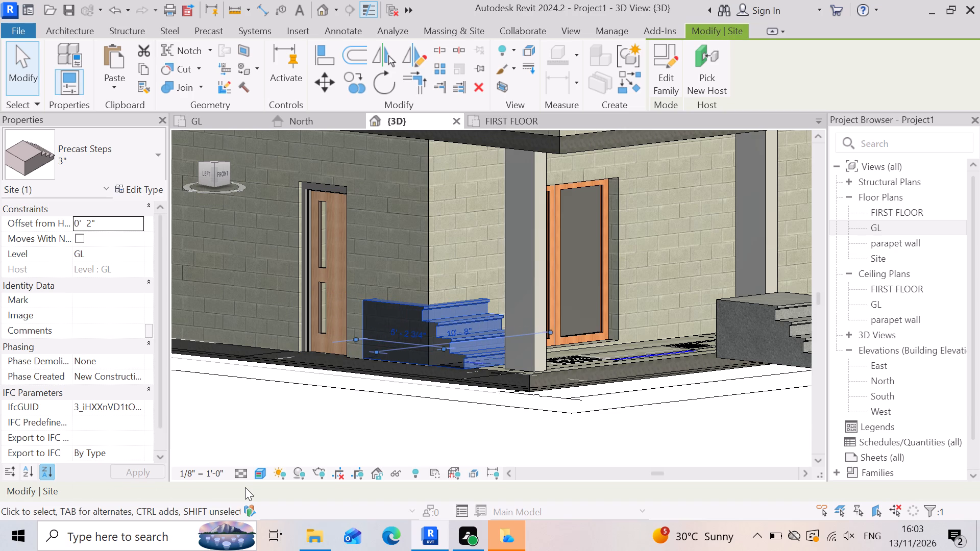
key("Right")
key("Right")
key("Right")
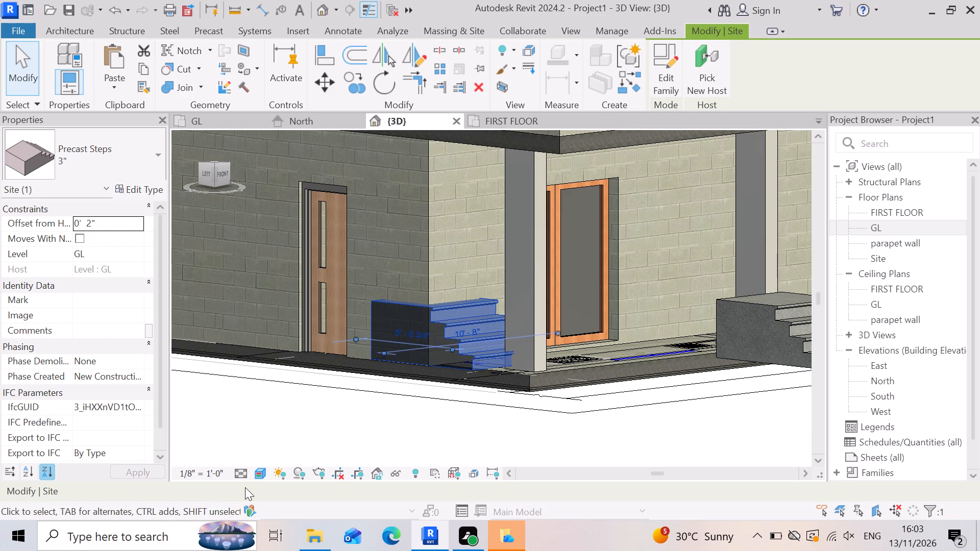
key("Escape")
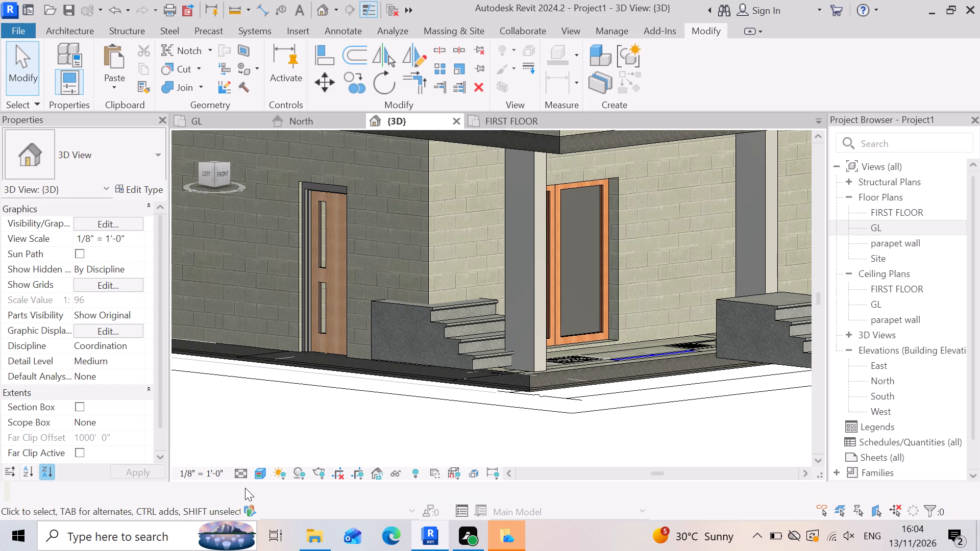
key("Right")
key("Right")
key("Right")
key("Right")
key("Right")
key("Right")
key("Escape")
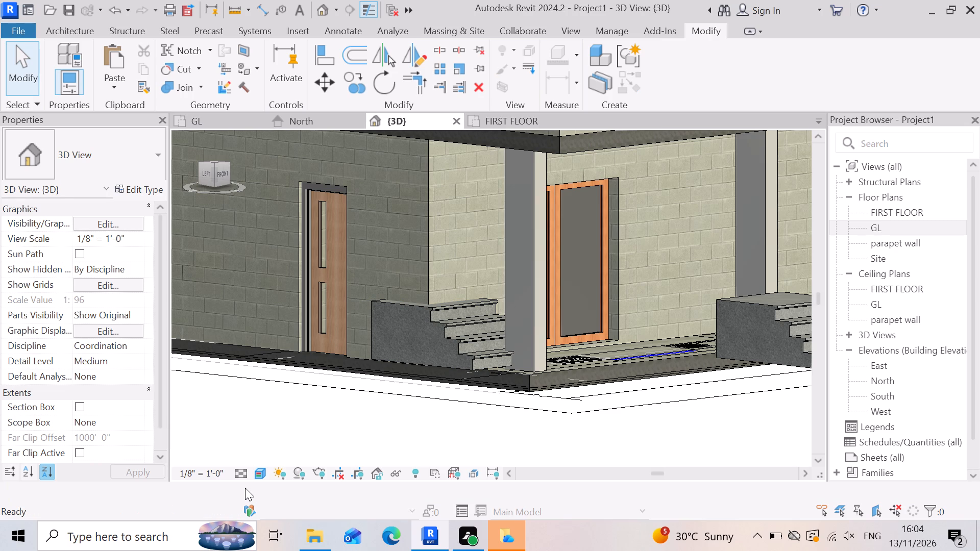
Nudge the same precast steps farther toward the front, past the wall corner and alongside the corner column at the slab's edge.
left_click(438, 344)
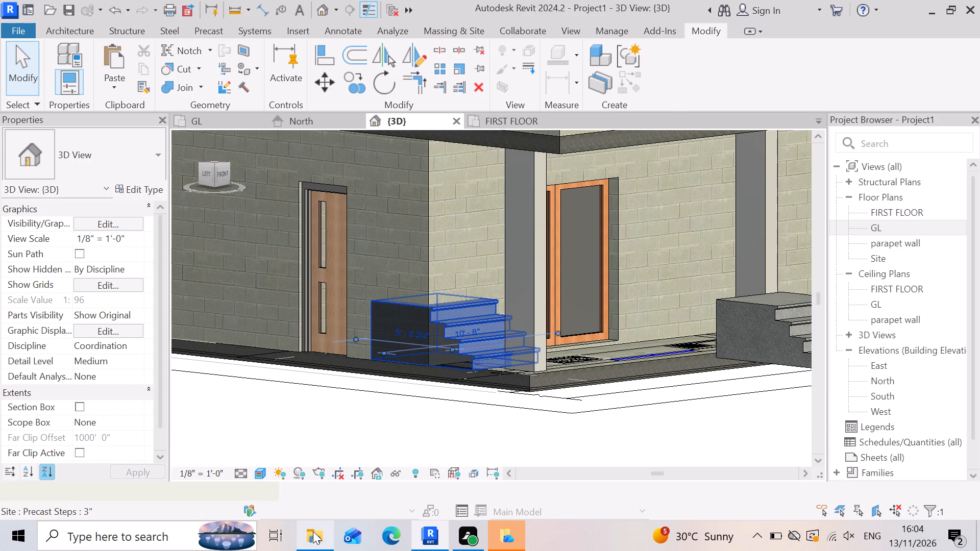
key("Right")
key("Right")
key("Right")
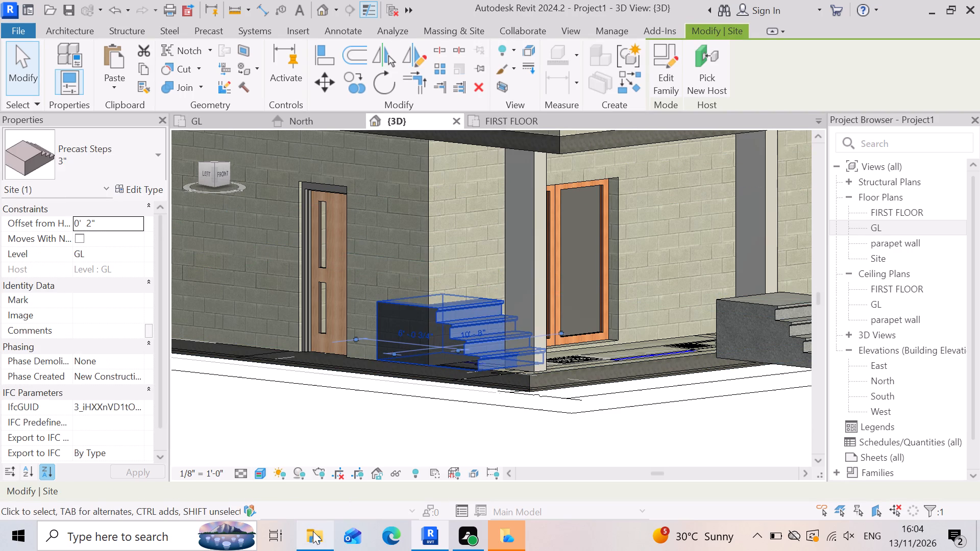
key("Right")
key("Right")
key("Right")
key("Right")
key("Right")
key("Right")
key("Right")
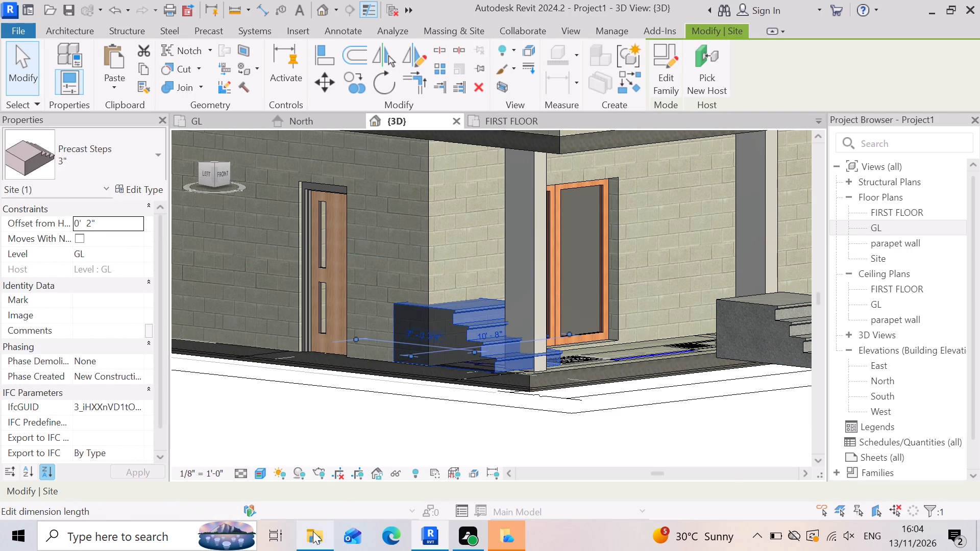
key("Right")
key("Right")
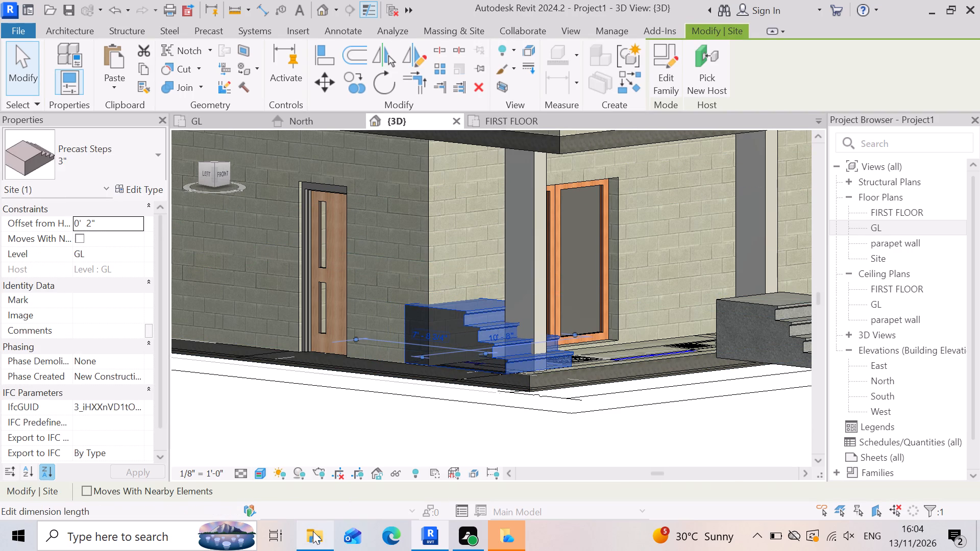
key("Right")
key("Right")
key("Right")
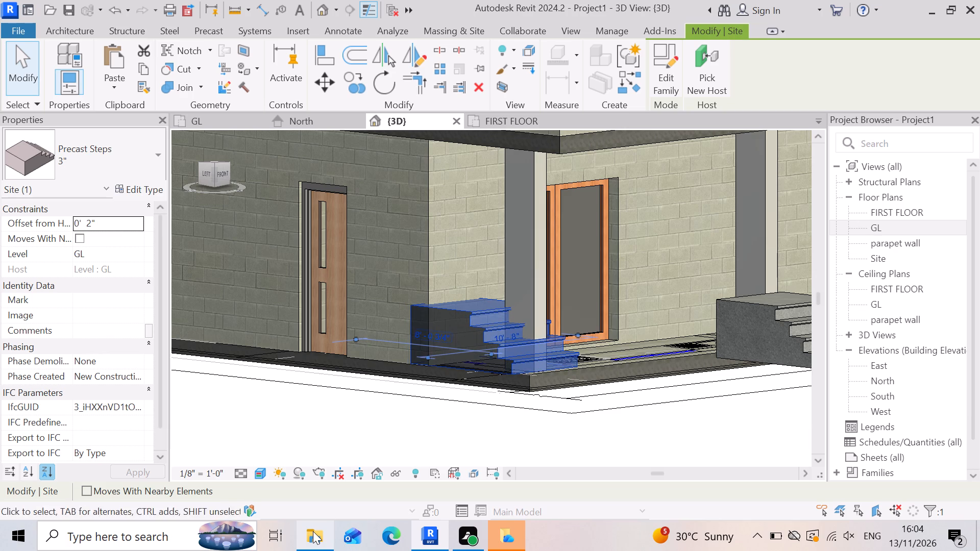
key("Right")
key("Right")
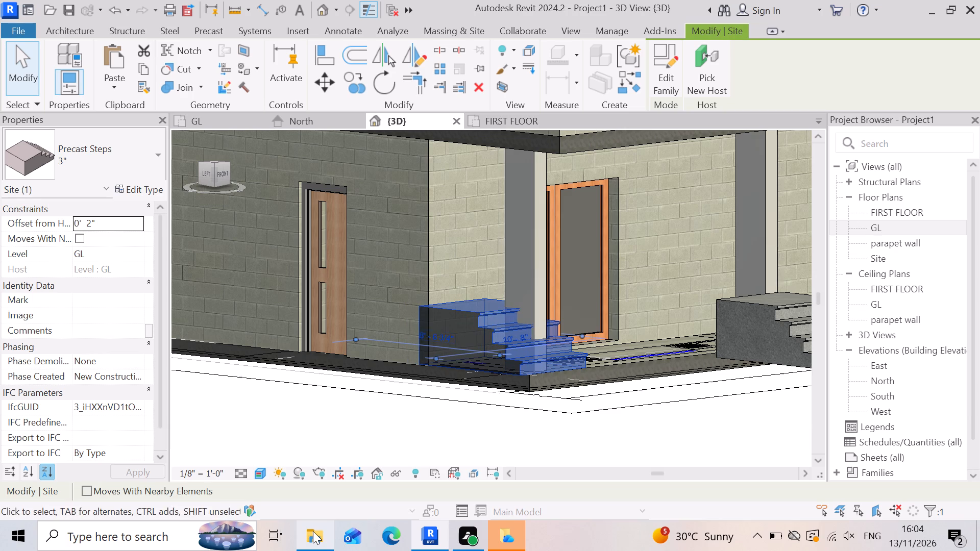
key("Right")
key("Right")
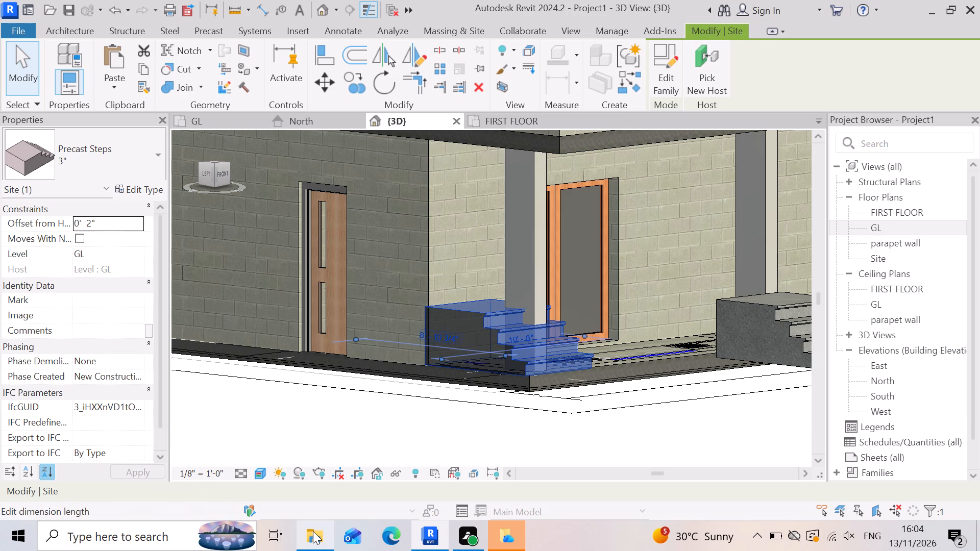
key("Right")
key("Right")
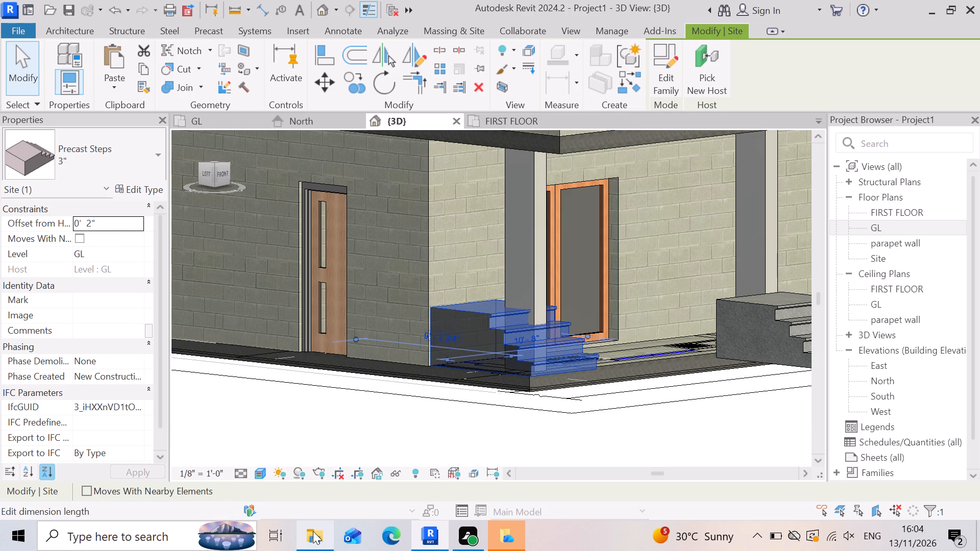
key("Right")
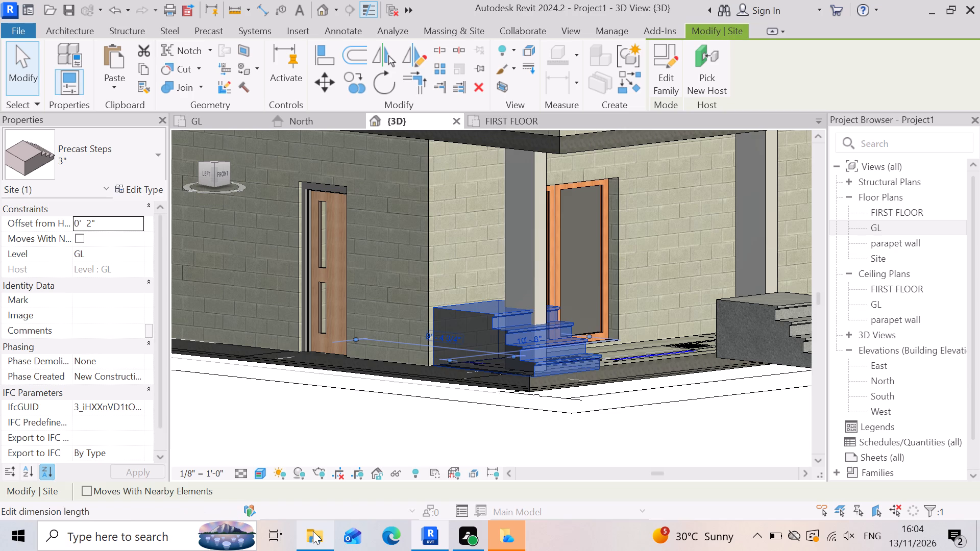
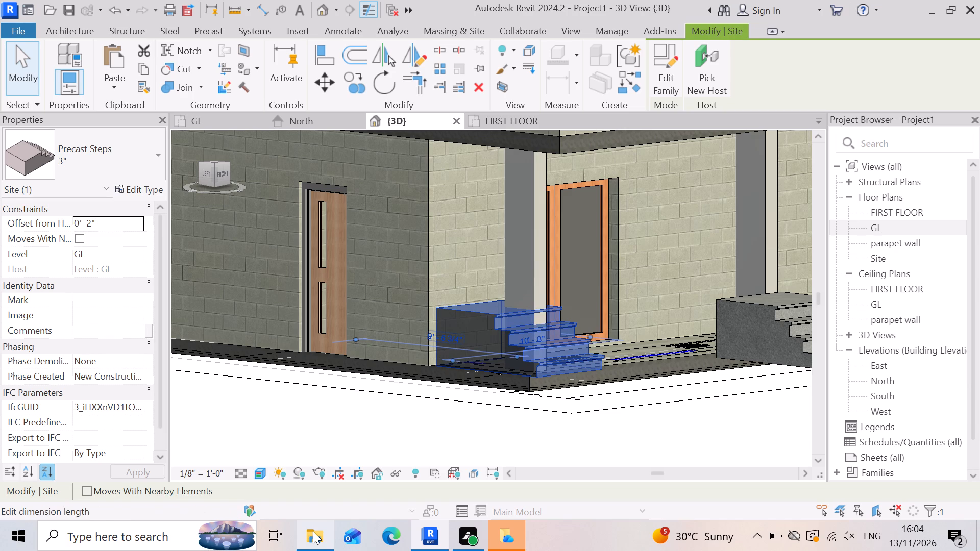
Nudge the selected precast steps farther toward the front, past the wall corner and across the base of the corner column.
key("Right")
key("Right")
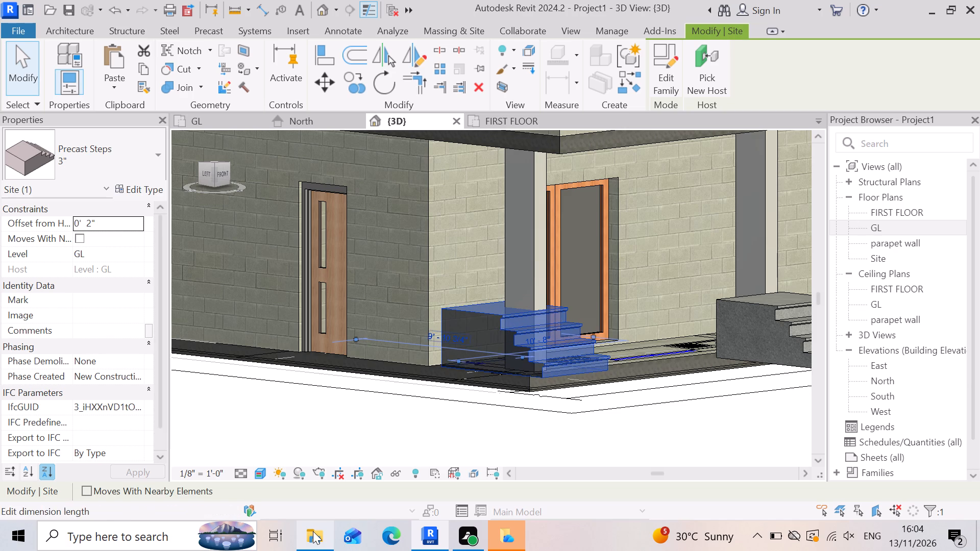
key("Right")
key("Right")
key("Right")
key("Right")
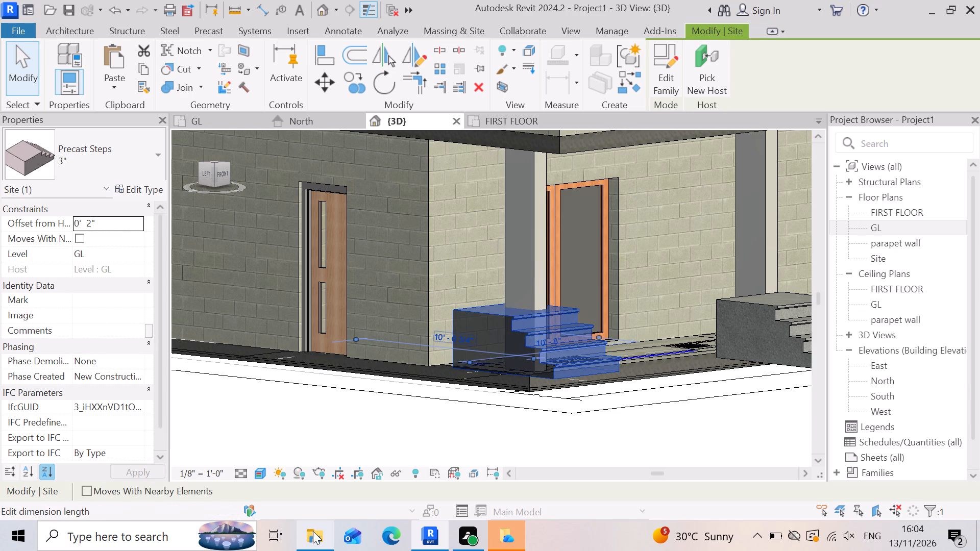
key("Right")
key("Right")
key("Right")
key("Right")
key("Right")
key("Right")
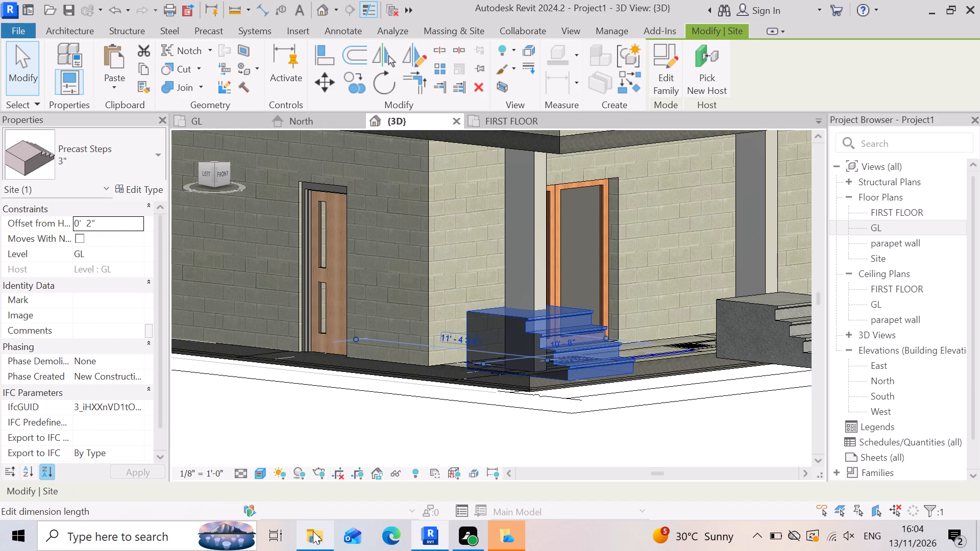
Nudge the same precast steps farther forward until they stand in front of the corner column with the treads beyond the slab edge.
key("Right")
key("Right")
key("Right")
key("Right")
key("Right")
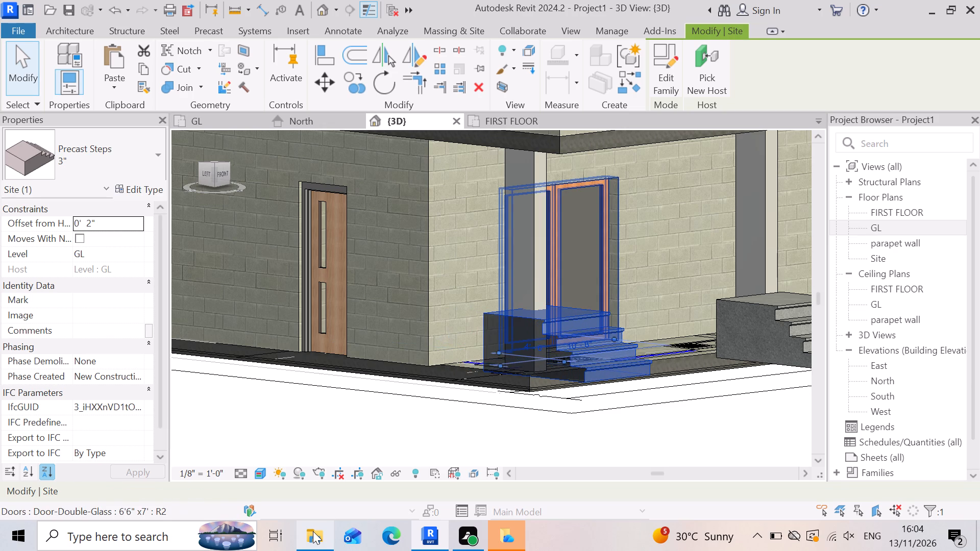
key("Right")
key("Right")
key("Right")
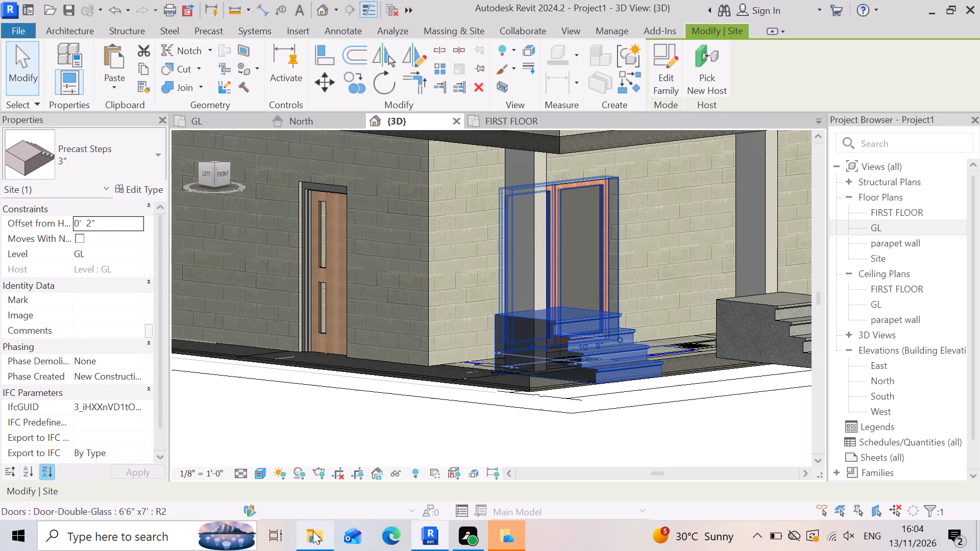
key("Right")
key("Right")
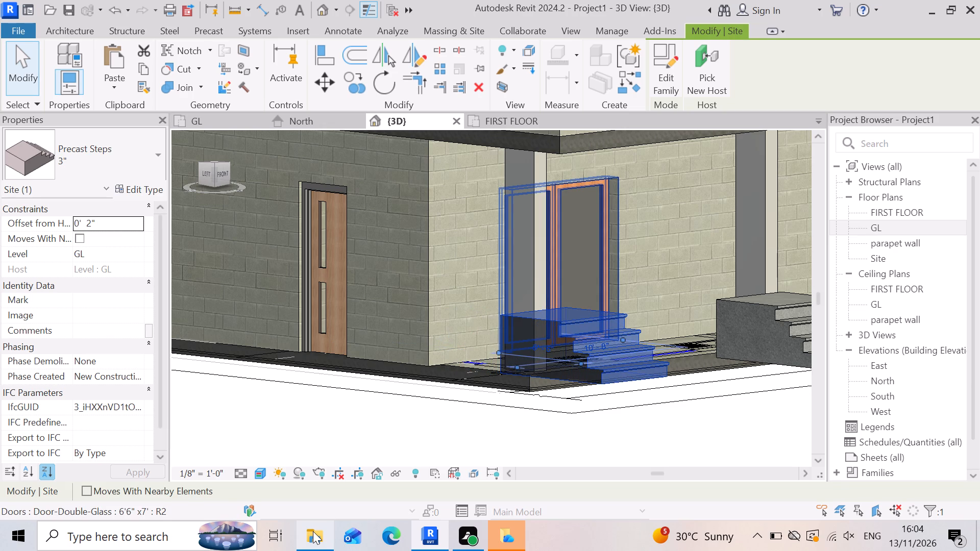
scroll(453, 385, "down", 3)
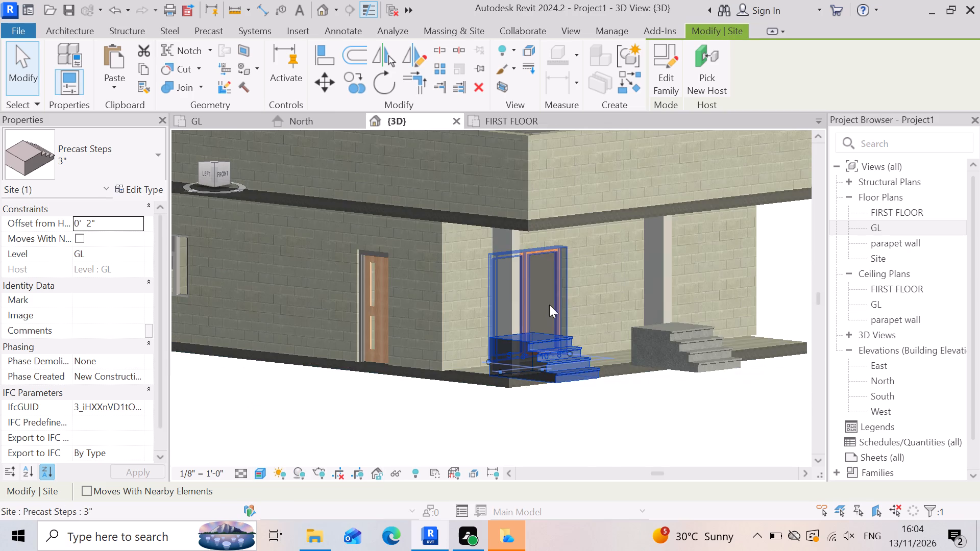
left_click(601, 464)
Open the boundary sketch of the LW Concrete on Metal Deck floor under the steps for editing in the FIRST FLOOR plan.
scroll(500, 378, "up", 2)
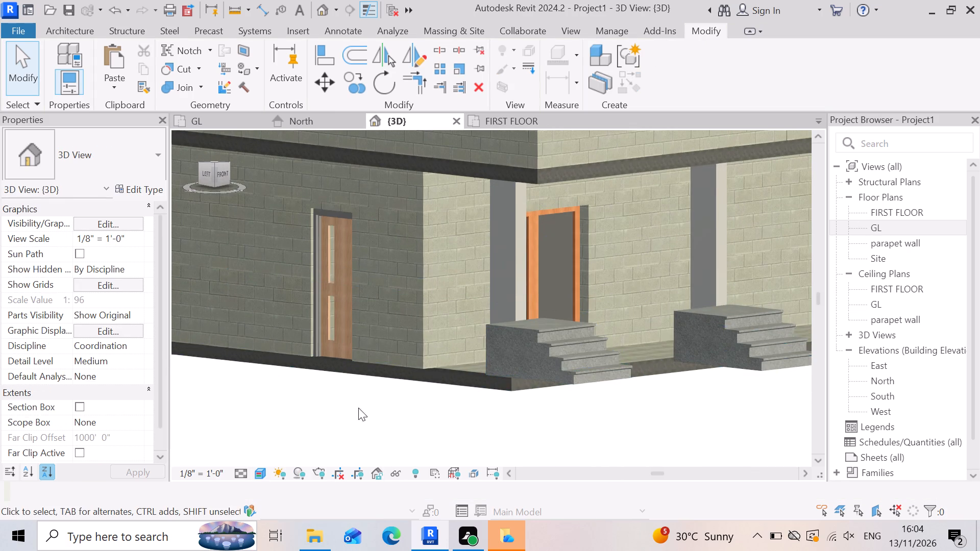
scroll(311, 363, "down", 2)
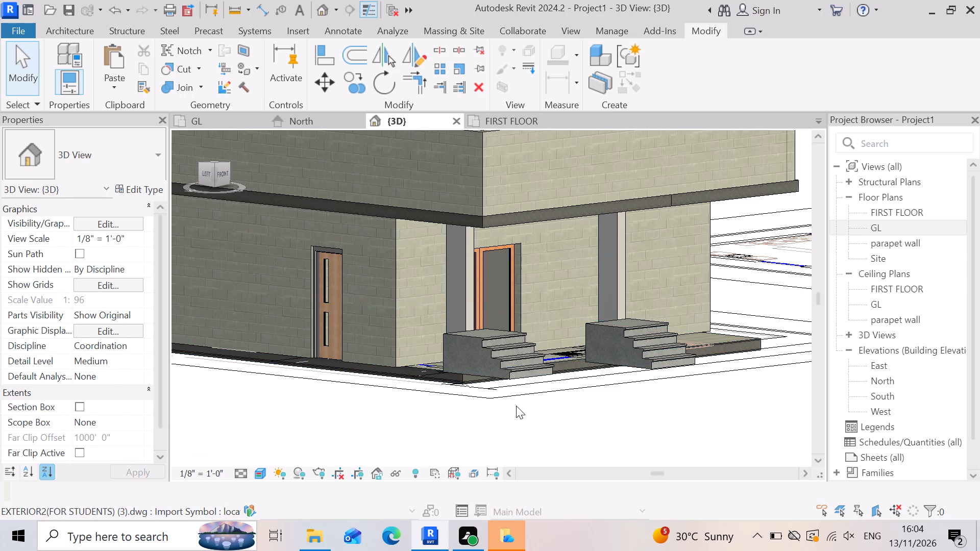
scroll(518, 405, "up", 2)
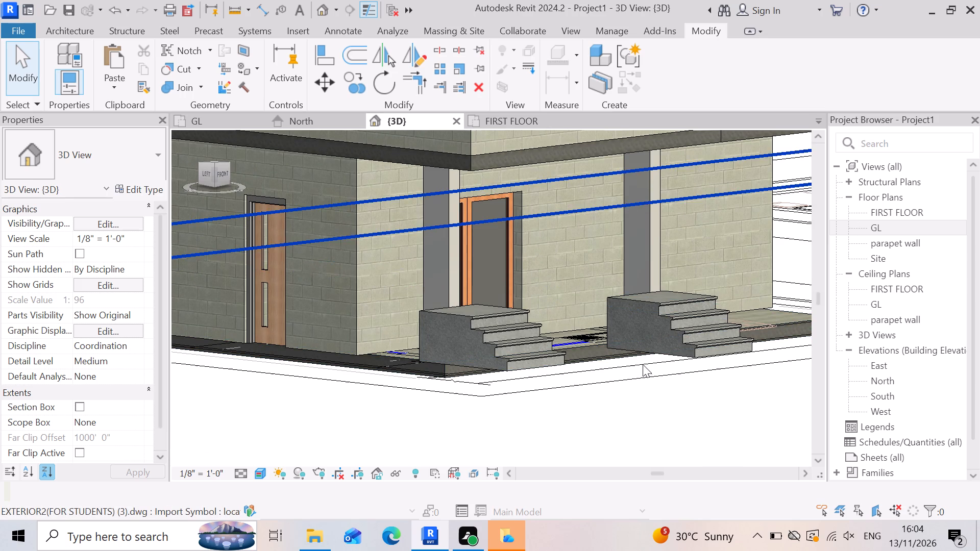
double_click(628, 334)
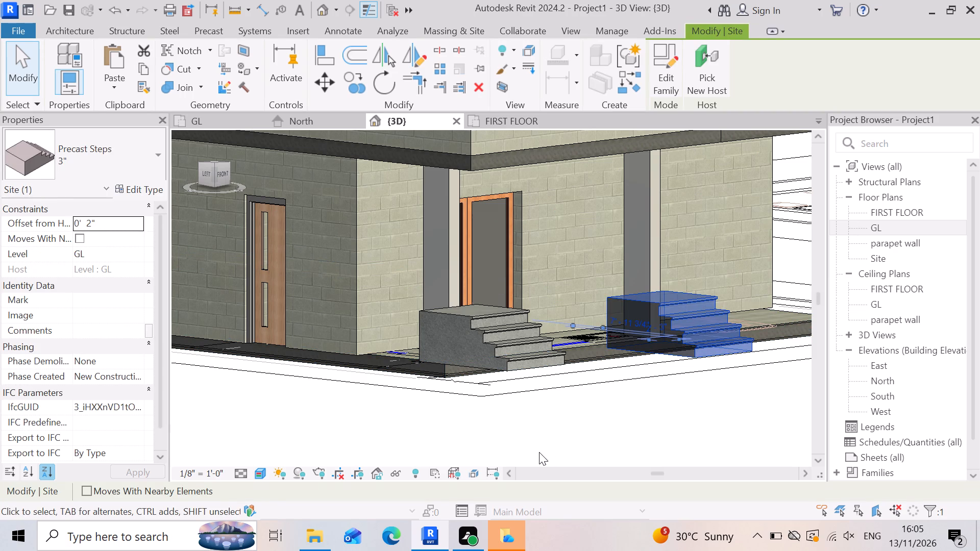
key("Escape")
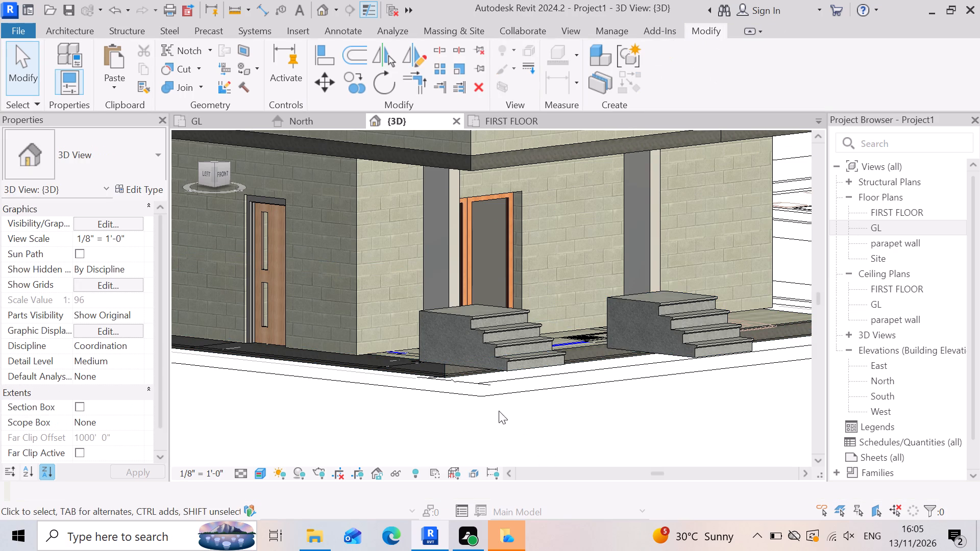
scroll(441, 378, "up", 9)
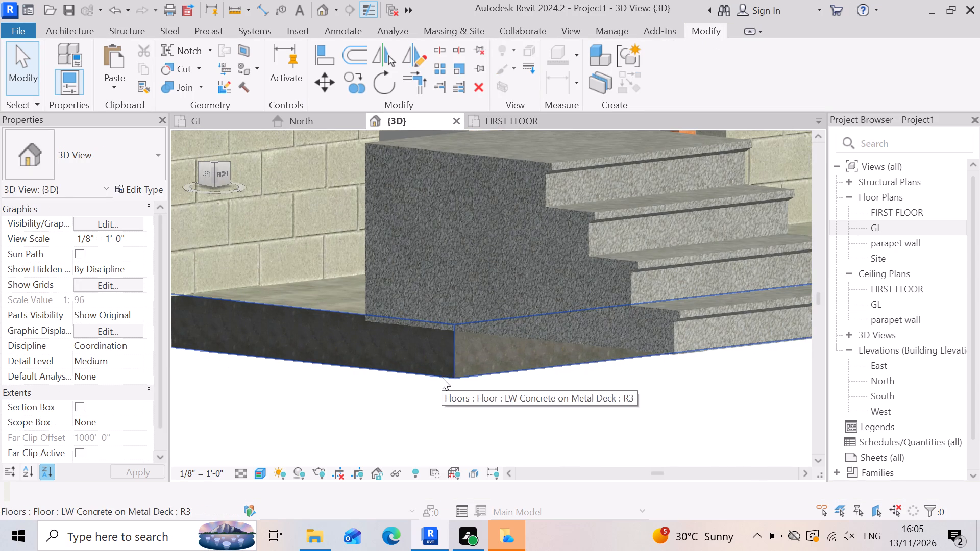
left_click(462, 353)
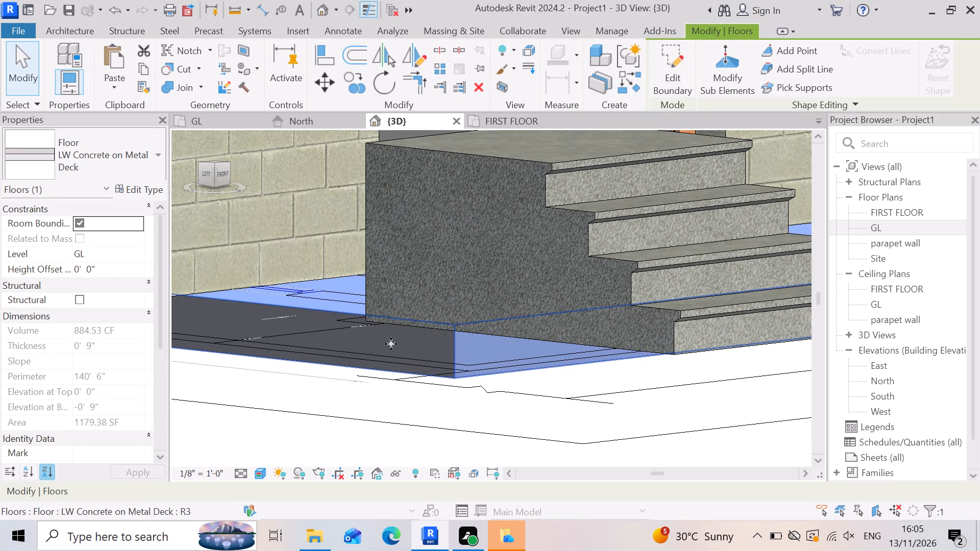
left_click(675, 54)
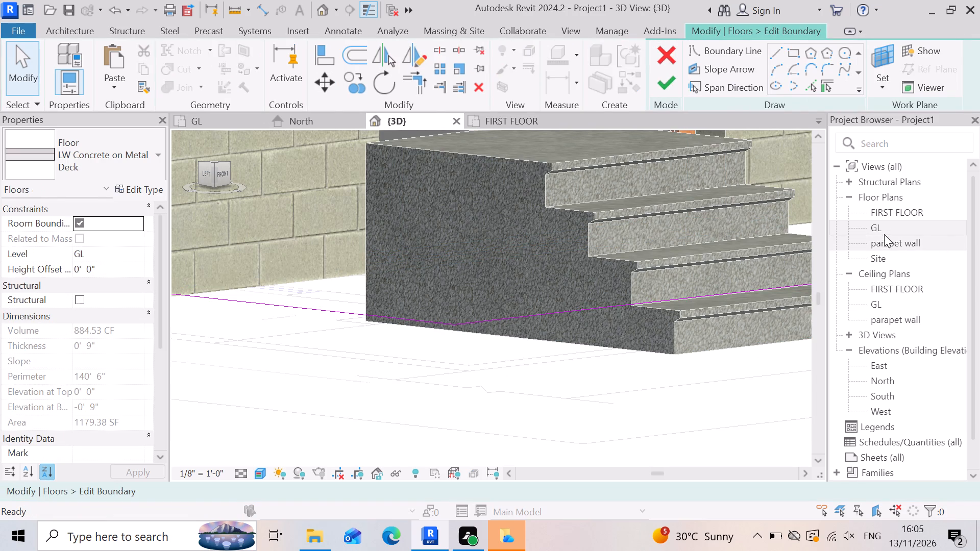
left_click(892, 209)
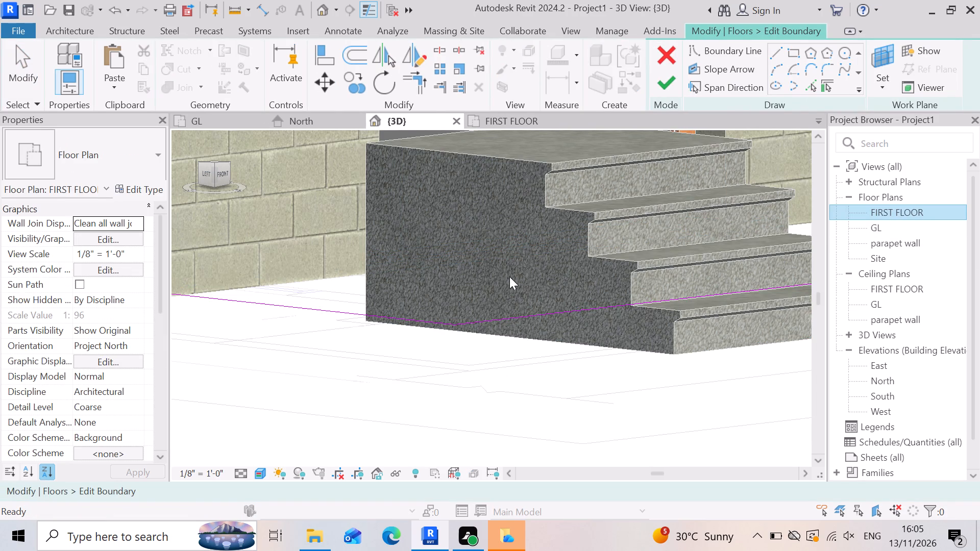
double_click(864, 212)
Delete the floor sketch's front boundary line on the road side, in front of the kitchen and car porch.
scroll(429, 307, "down", 5)
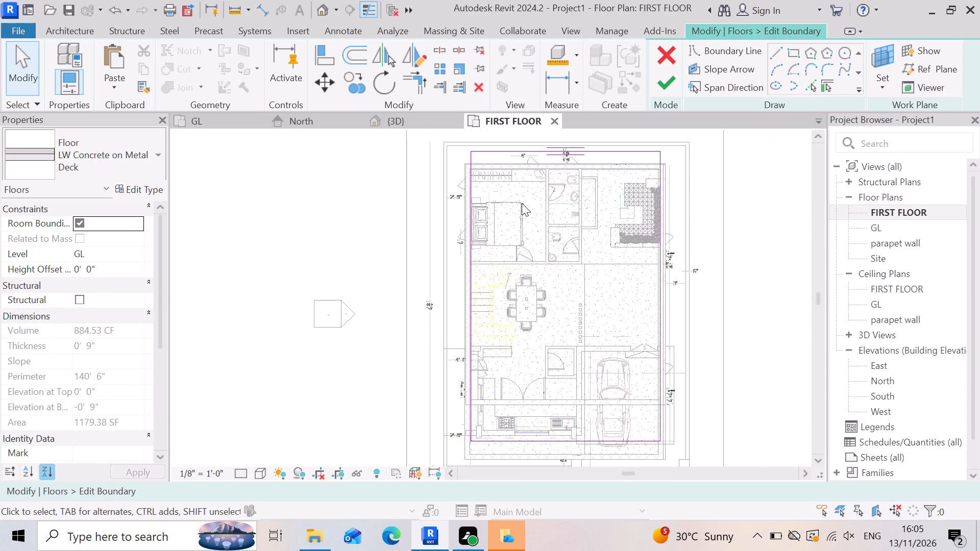
scroll(520, 186, "up", 2)
scroll(620, 338, "down", 6)
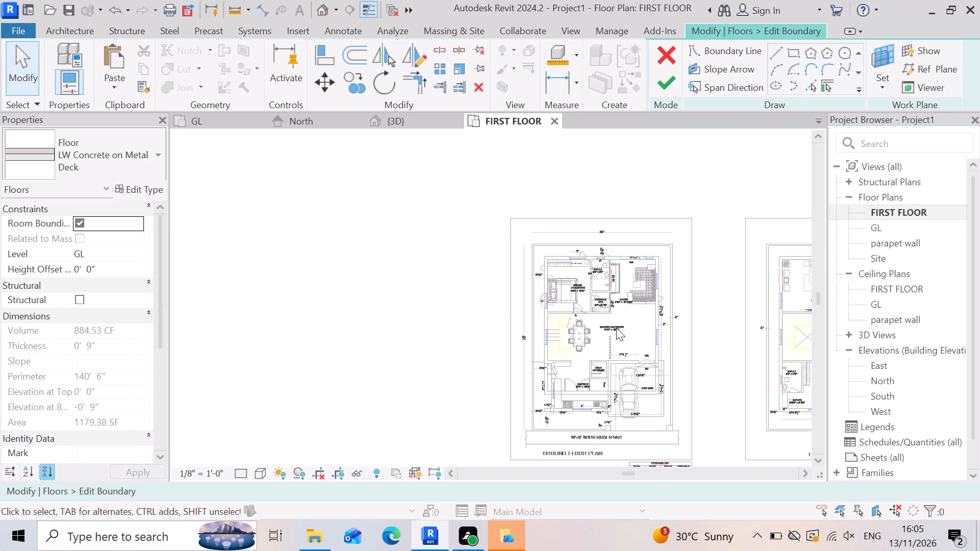
scroll(621, 463, "up", 7)
scroll(598, 392, "up", 6)
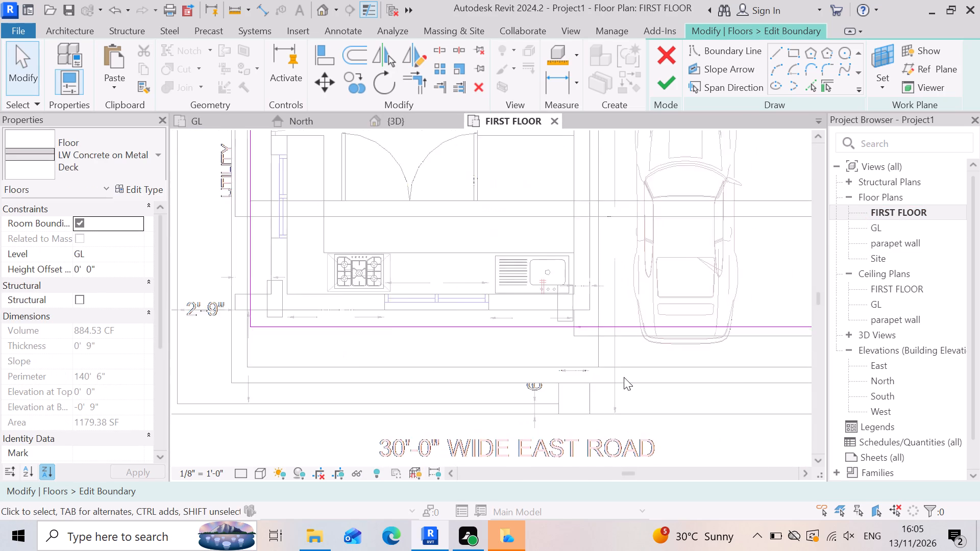
scroll(497, 311, "down", 1)
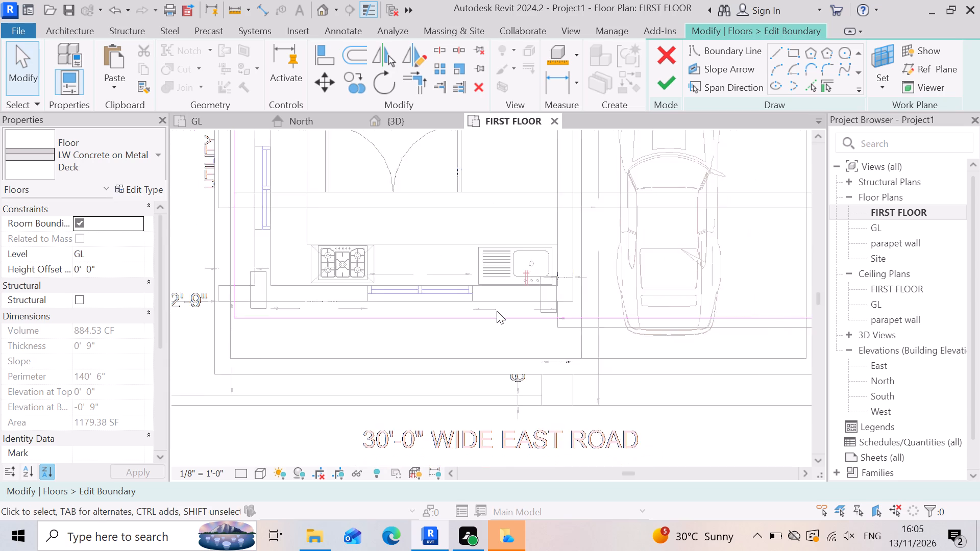
scroll(497, 311, "down", 1)
left_click(438, 314)
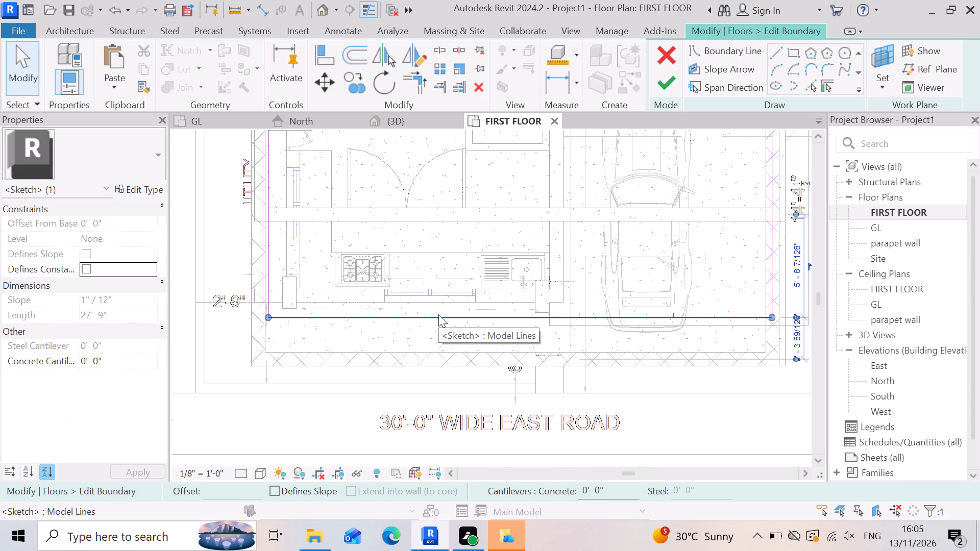
key("Delete")
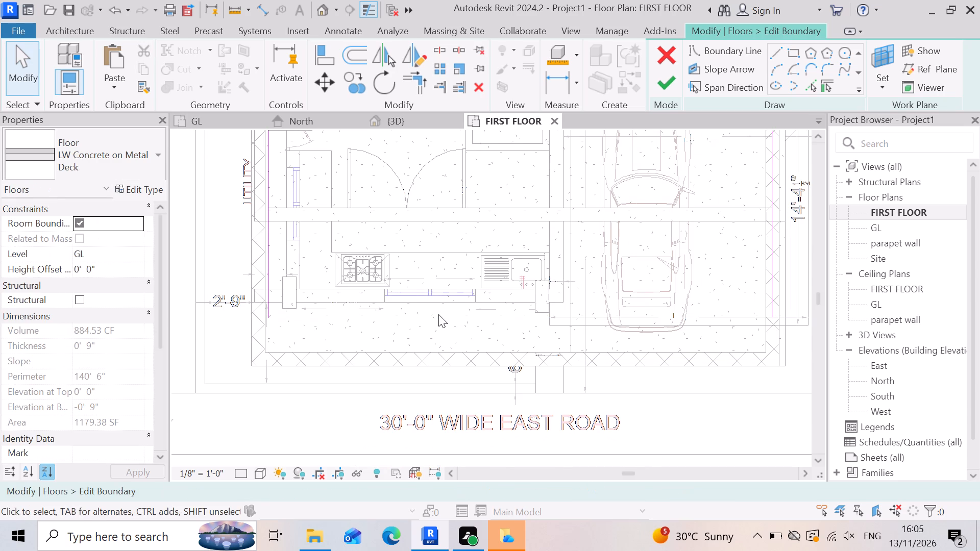
Stretch the kitchen-side boundary line toward the road to a length of about 43' 9".
scroll(282, 302, "up", 4)
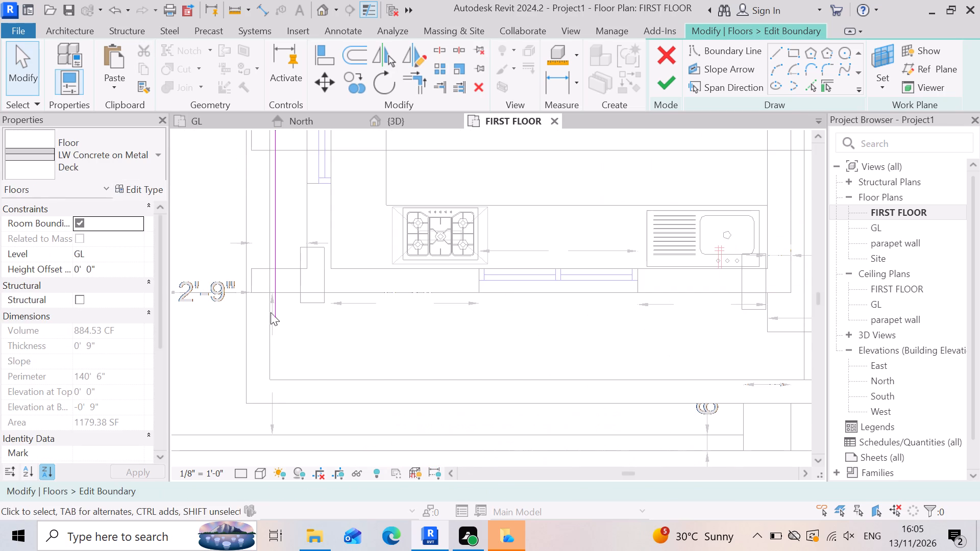
double_click(280, 303)
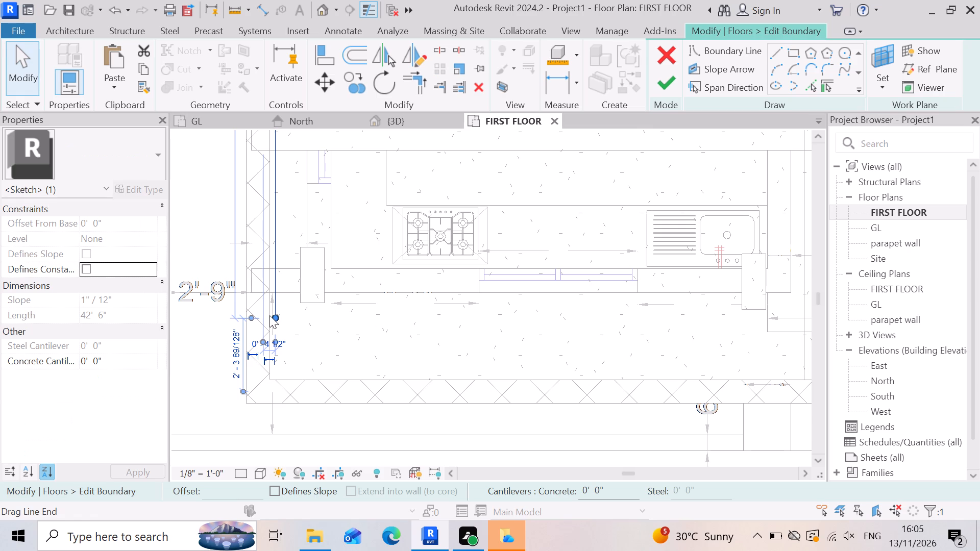
left_click_drag(274, 317, 275, 348)
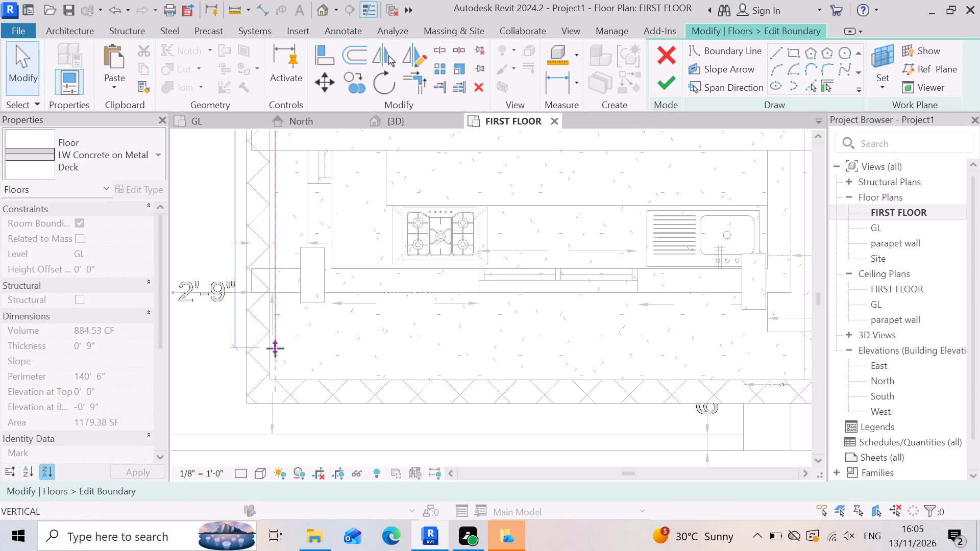
left_click_drag(275, 348, 278, 357)
left_click(278, 357)
scroll(219, 371, "down", 7)
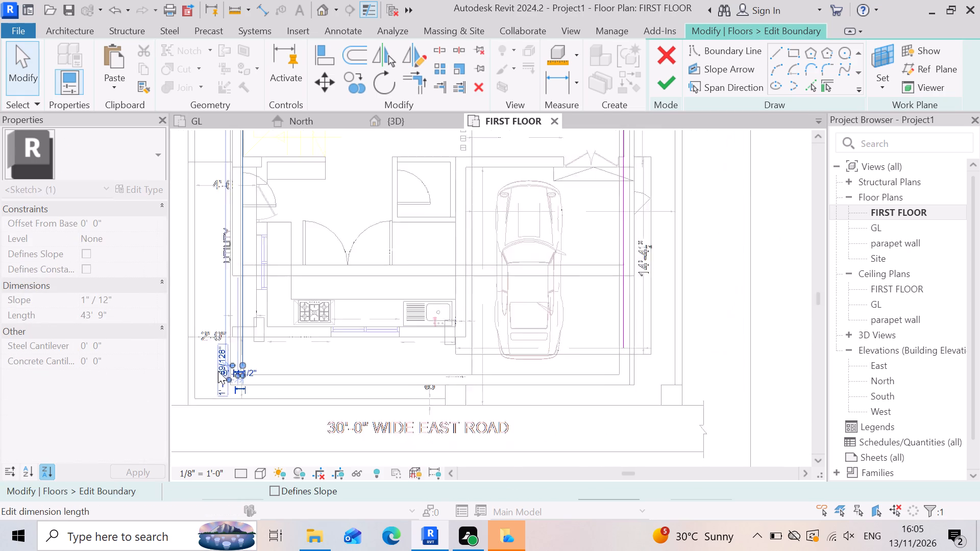
Extend the car-porch-side boundary line toward the road to the outer edge of the front wall, about 45' 2" long.
left_click(575, 341)
scroll(566, 367, "up", 3)
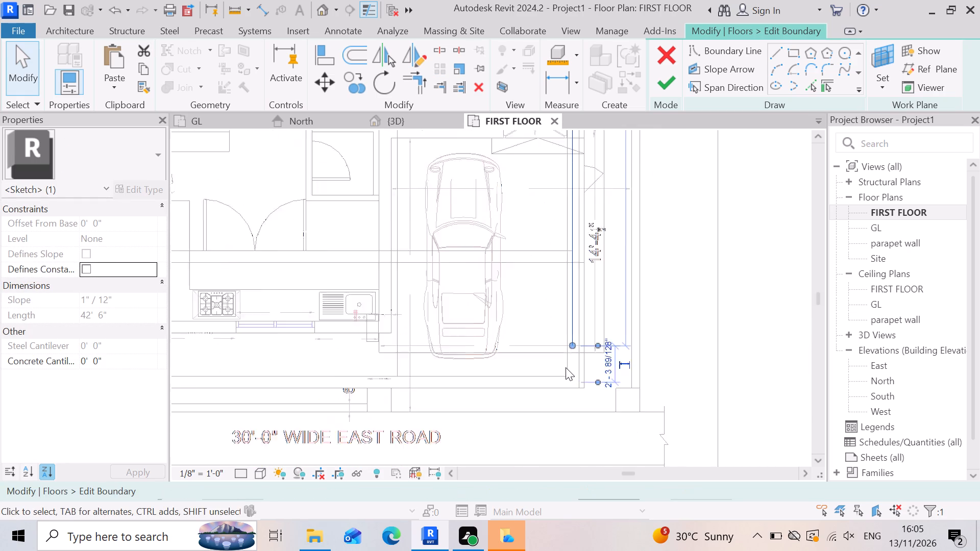
left_click_drag(571, 341, 574, 375)
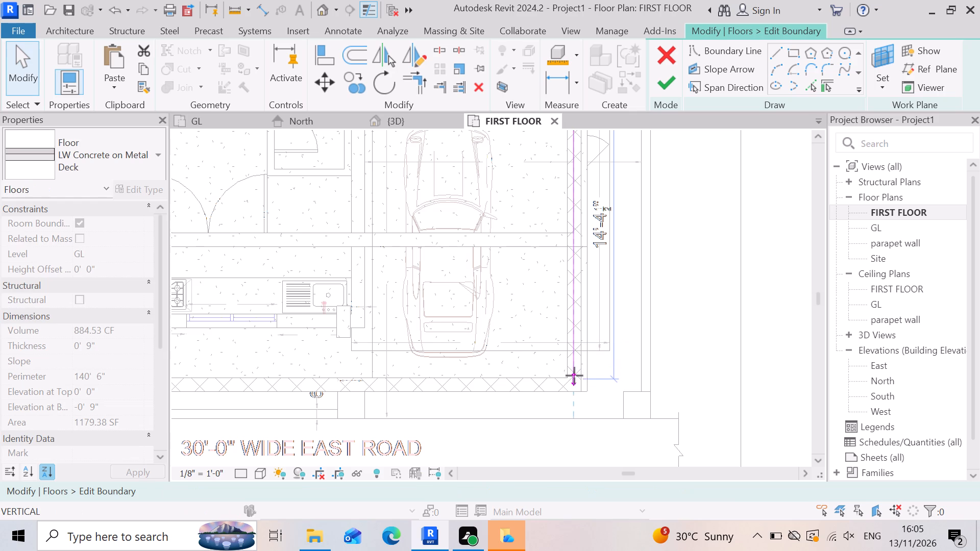
left_click_drag(574, 375, 574, 380)
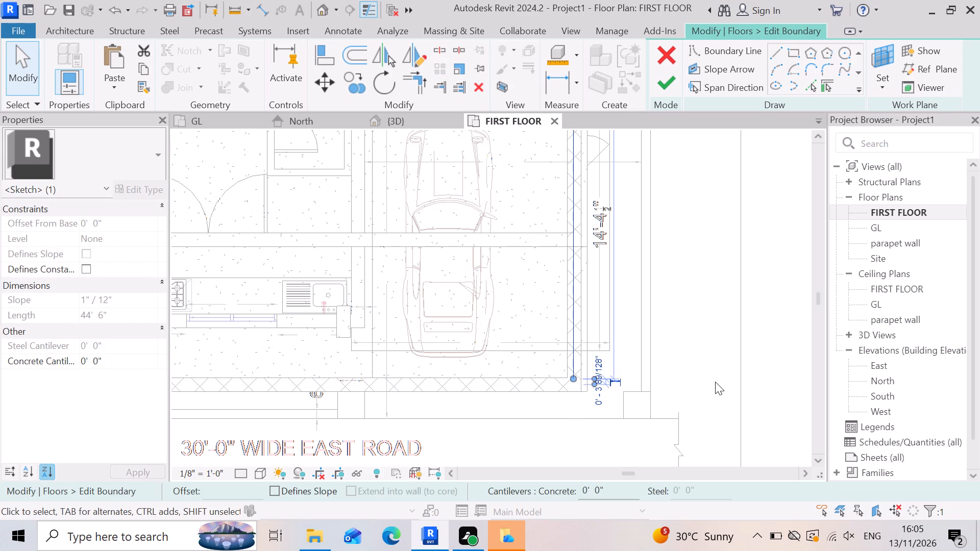
left_click(715, 382)
scroll(594, 376, "down", 6)
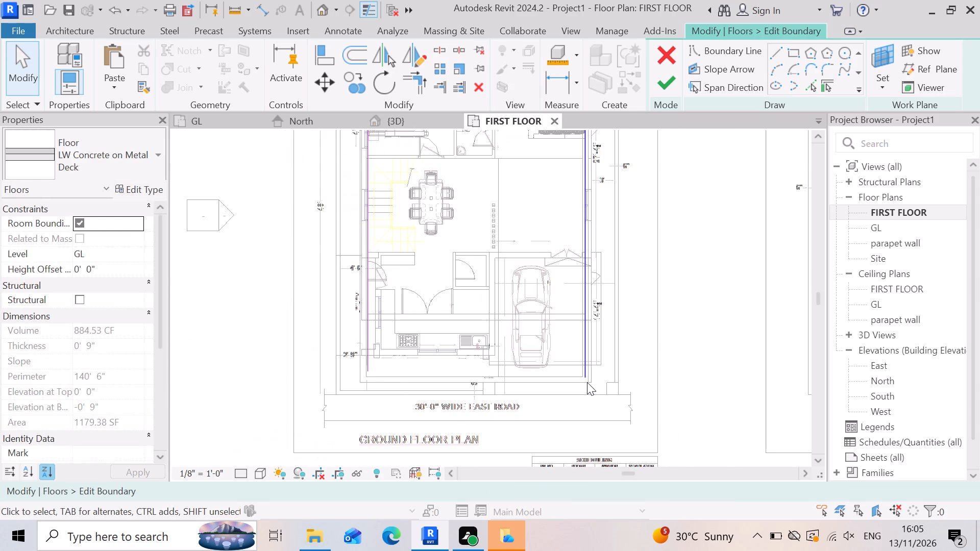
scroll(587, 382, "up", 2)
left_click(585, 367)
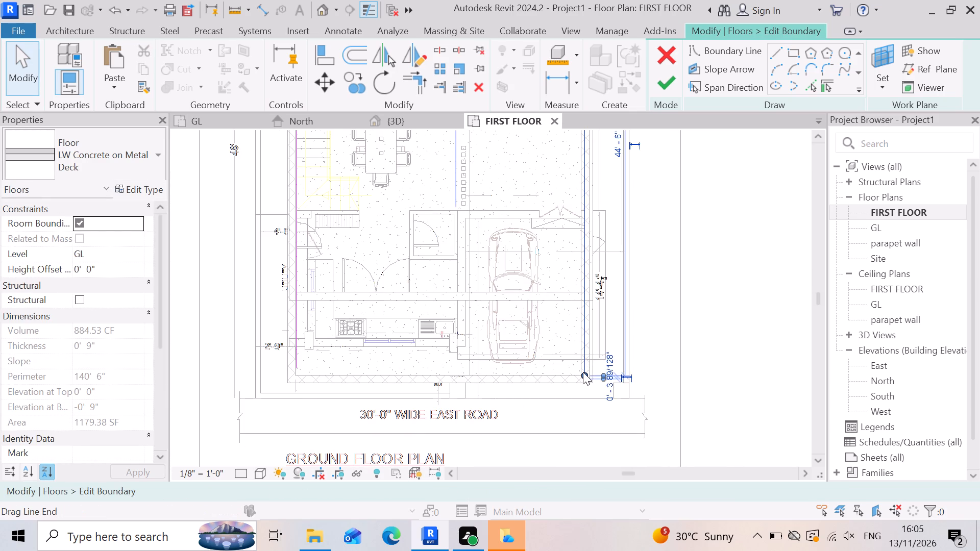
scroll(583, 372, "up", 3)
left_click_drag(586, 374, 586, 387)
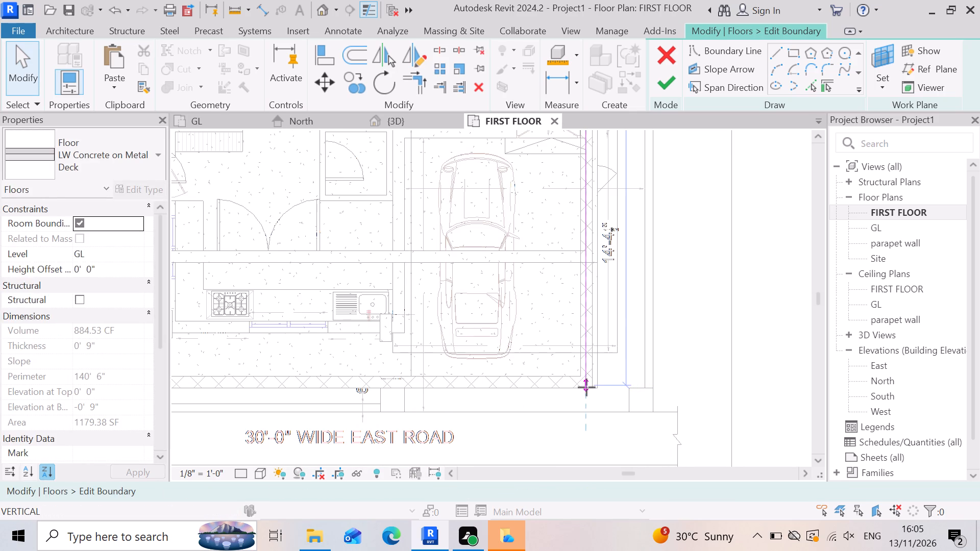
left_click_drag(586, 387, 585, 389)
left_click(585, 389)
left_click(678, 389)
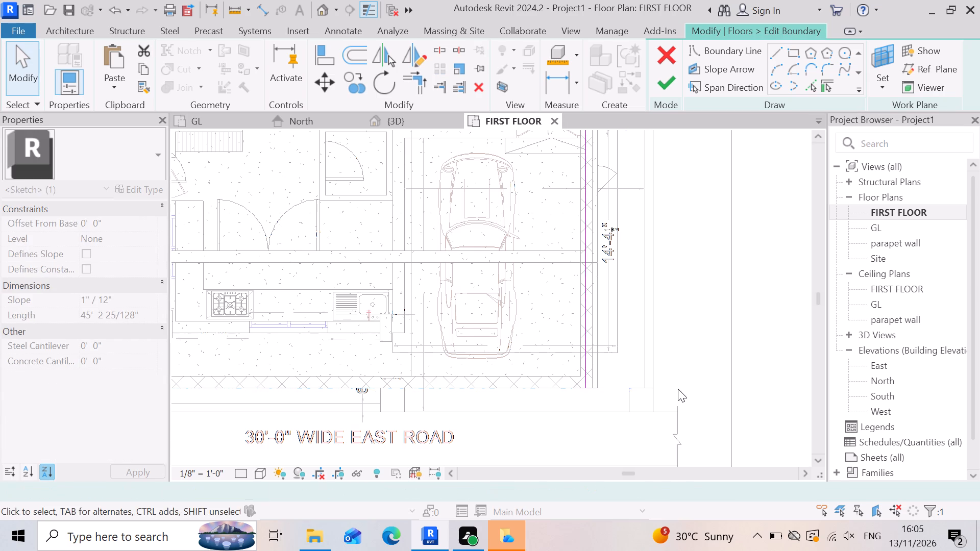
scroll(678, 389, "down", 2)
scroll(274, 381, "up", 4)
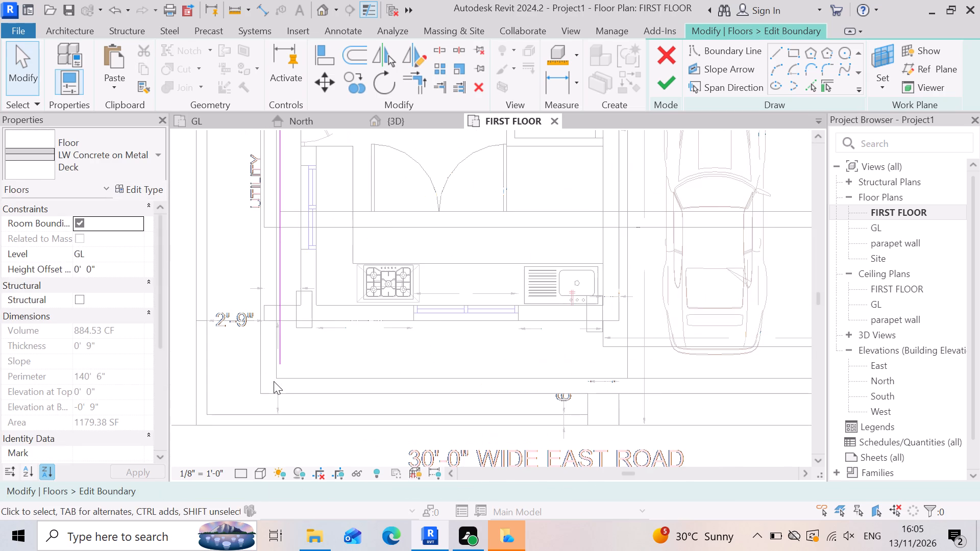
Stretch the kitchen-side boundary line toward the road to the outer edge of the front wall, about 45' 2" long.
left_click(283, 354)
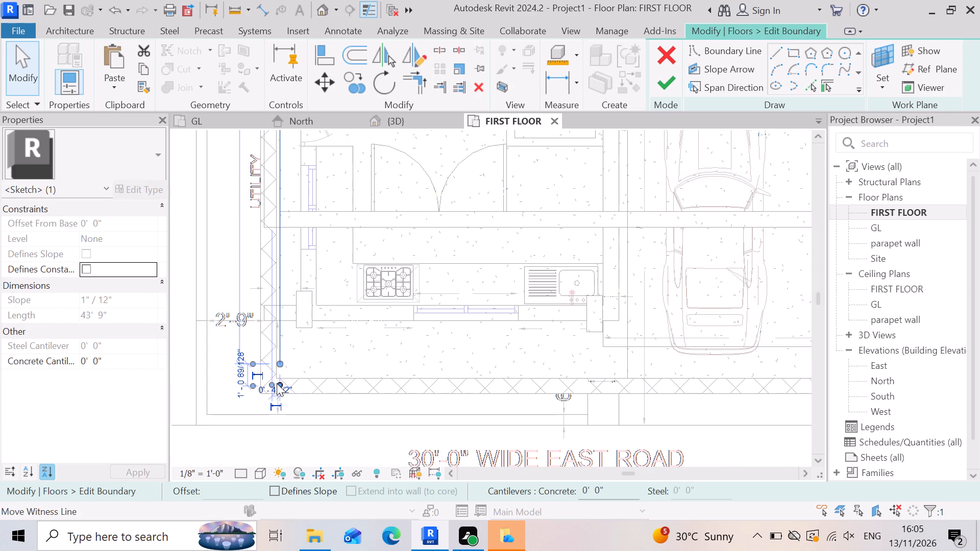
scroll(277, 383, "up", 8)
left_click_drag(284, 325, 284, 326)
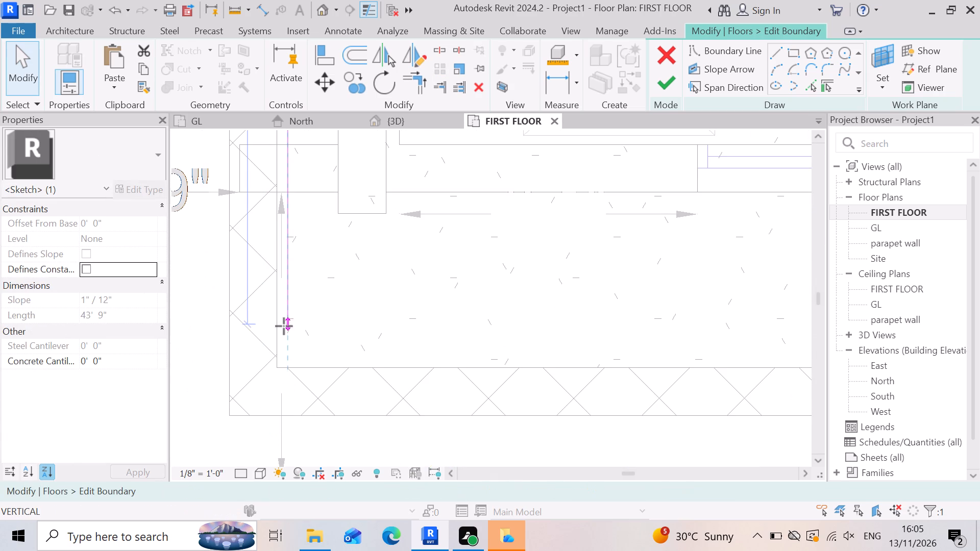
left_click_drag(284, 326, 271, 408)
left_click(271, 408)
scroll(266, 416, "up", 3)
left_click(294, 390)
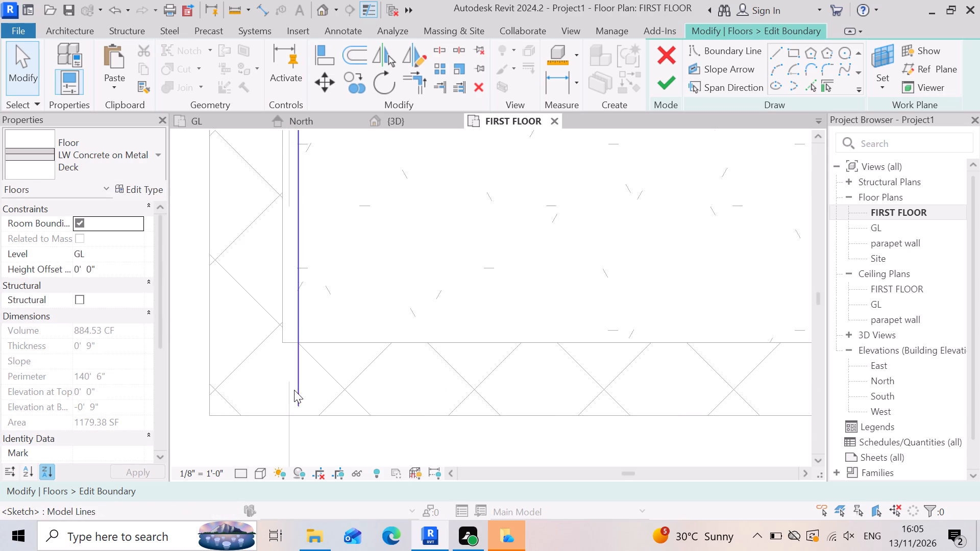
left_click_drag(298, 405, 300, 413)
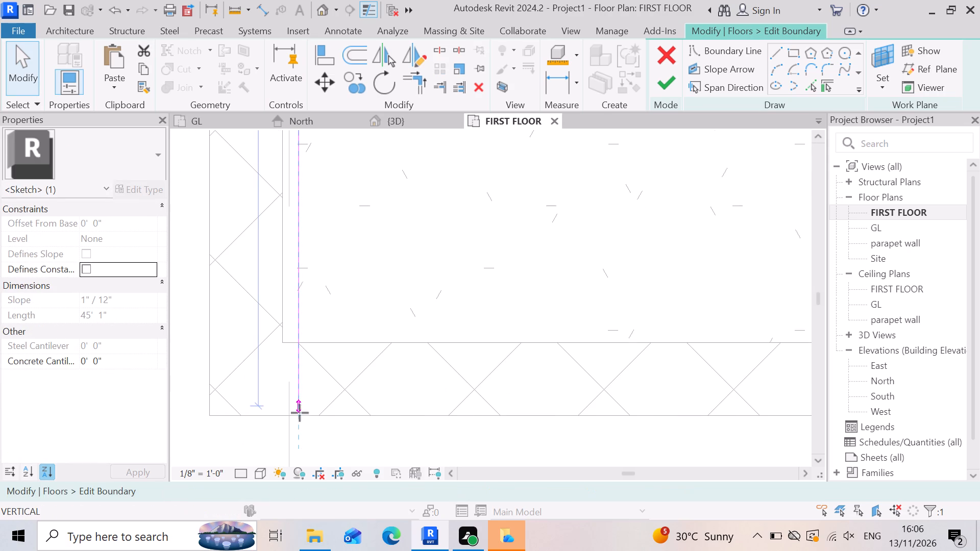
left_click_drag(300, 413, 301, 422)
left_click(301, 422)
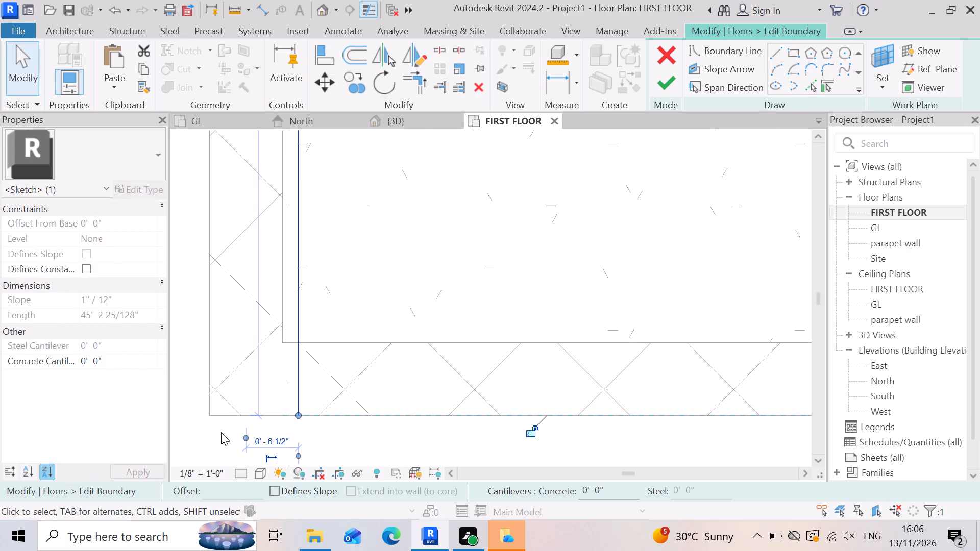
key("Escape")
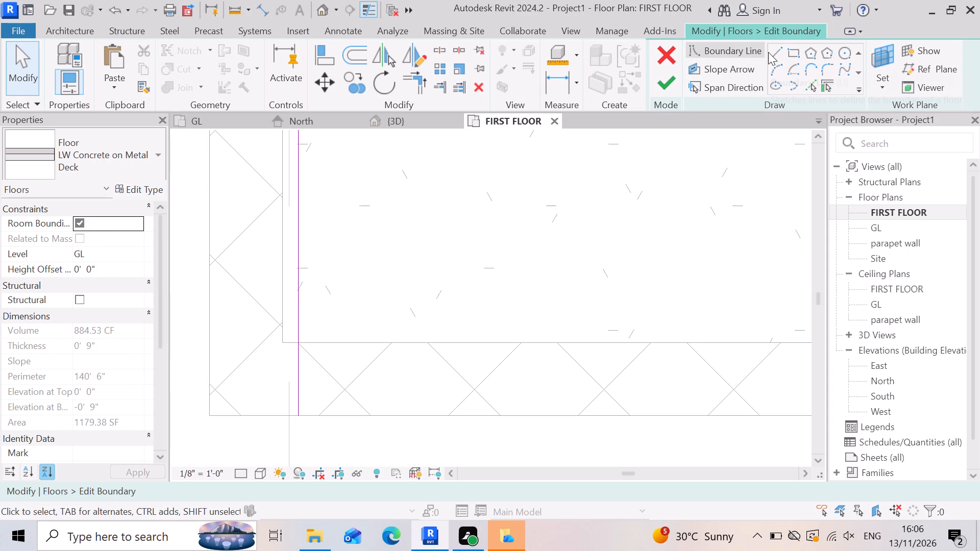
Close the floor sketch with a straight boundary line along the front wall's outer edge between both side lines, and finish the boundary edit.
left_click(771, 53)
left_click(294, 420)
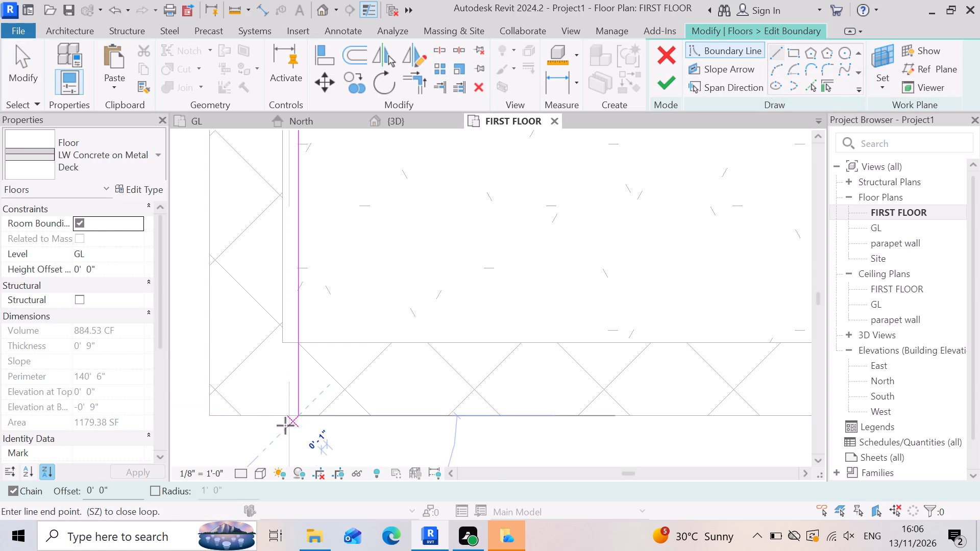
scroll(281, 427, "down", 13)
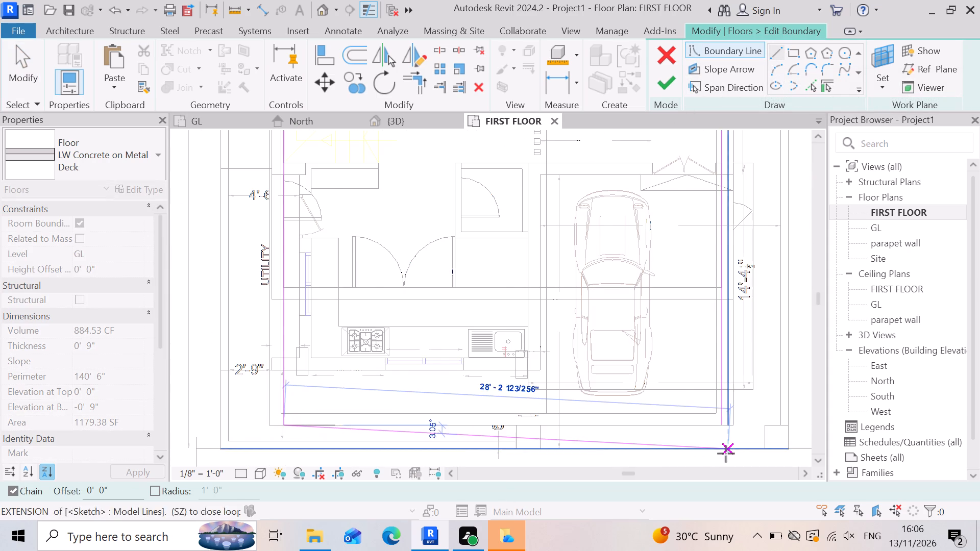
scroll(726, 454, "up", 3)
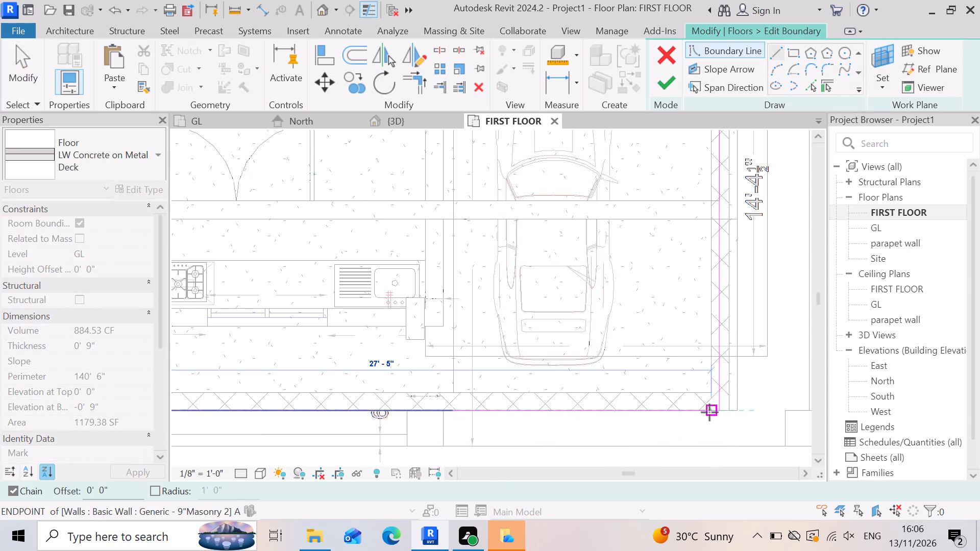
left_click(723, 412)
key("Escape")
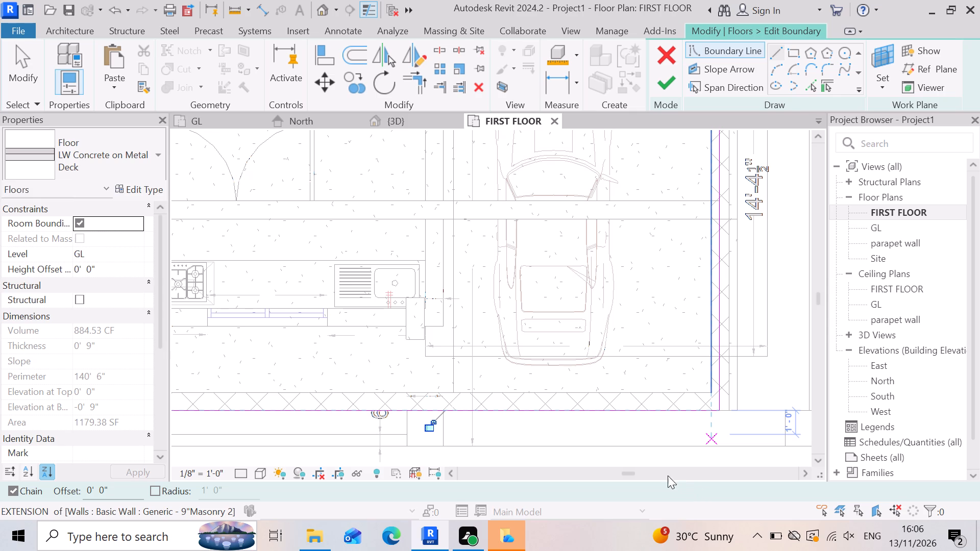
scroll(790, 408, "down", 6)
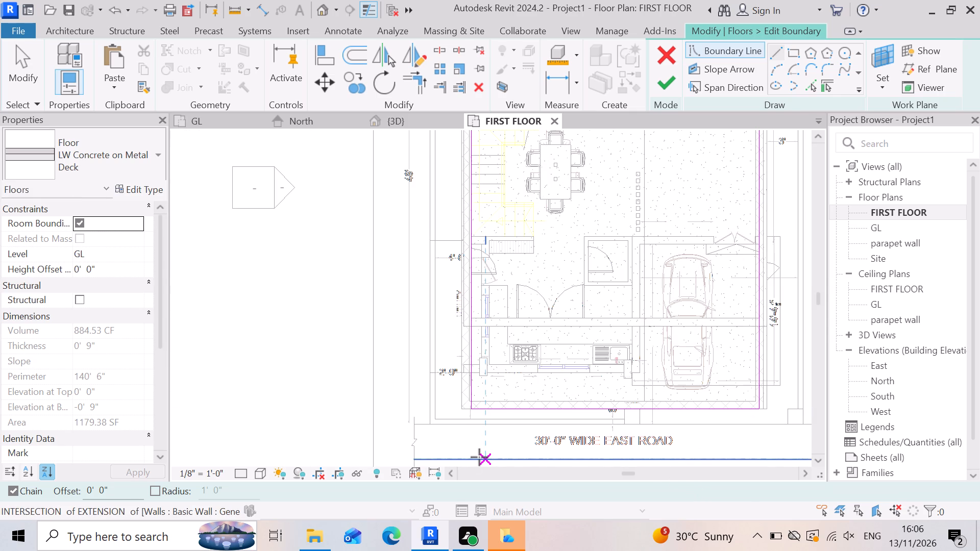
key("Escape")
scroll(489, 423, "up", 7)
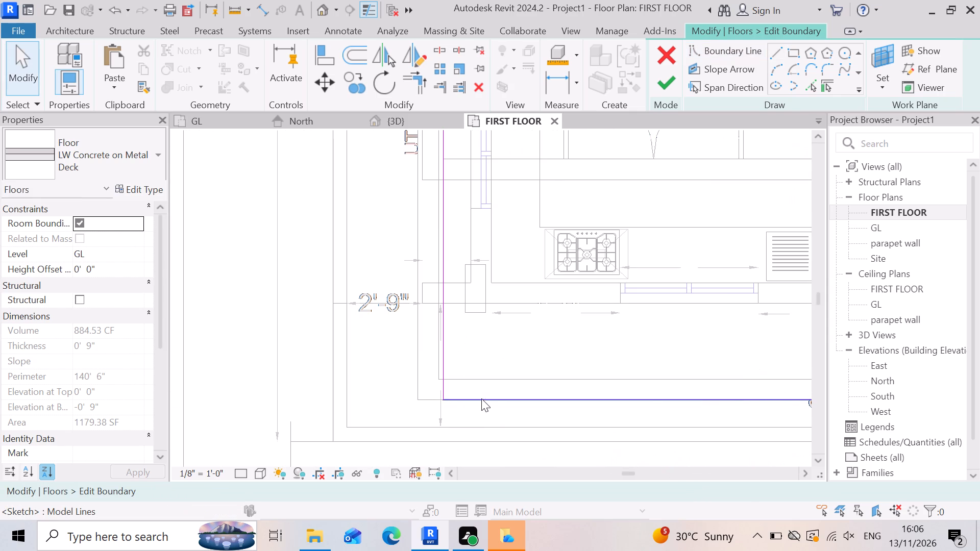
scroll(435, 376, "up", 3)
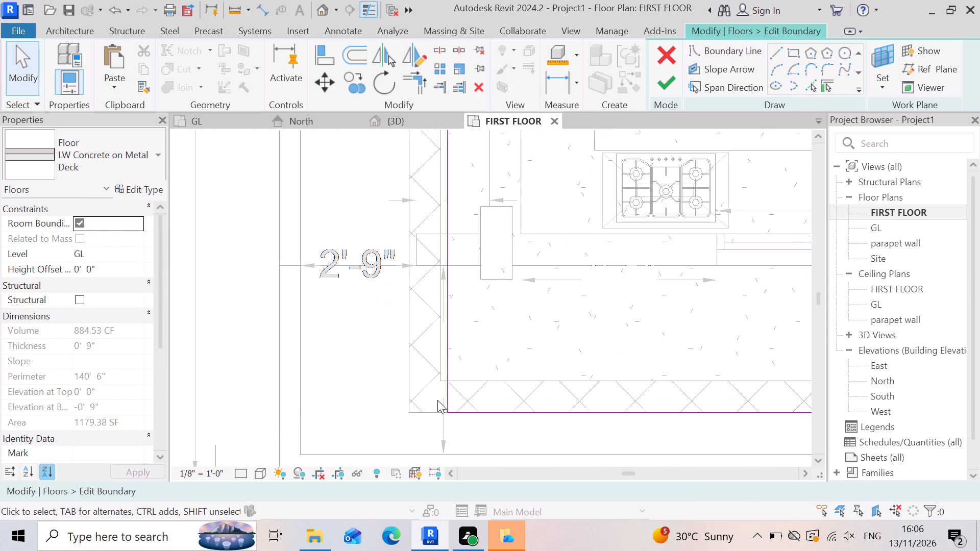
scroll(392, 403, "down", 7)
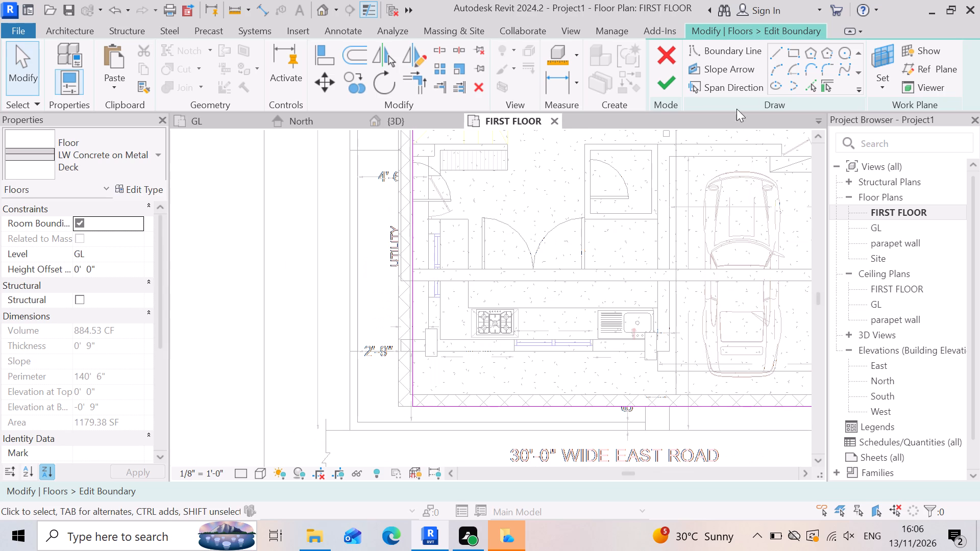
left_click(664, 82)
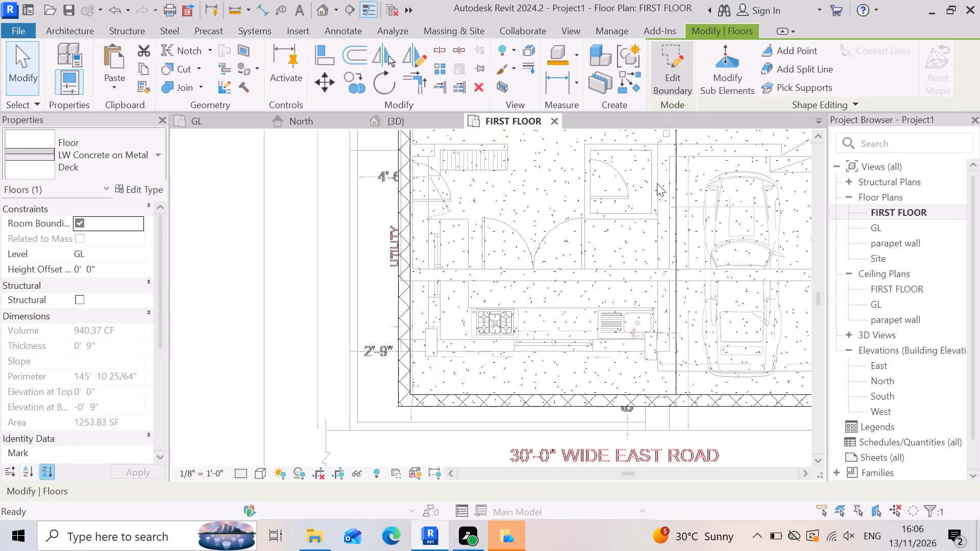
Examine in the 3D view how the precast steps sit on the extended slab at its kitchen-side front corner.
left_click(420, 120)
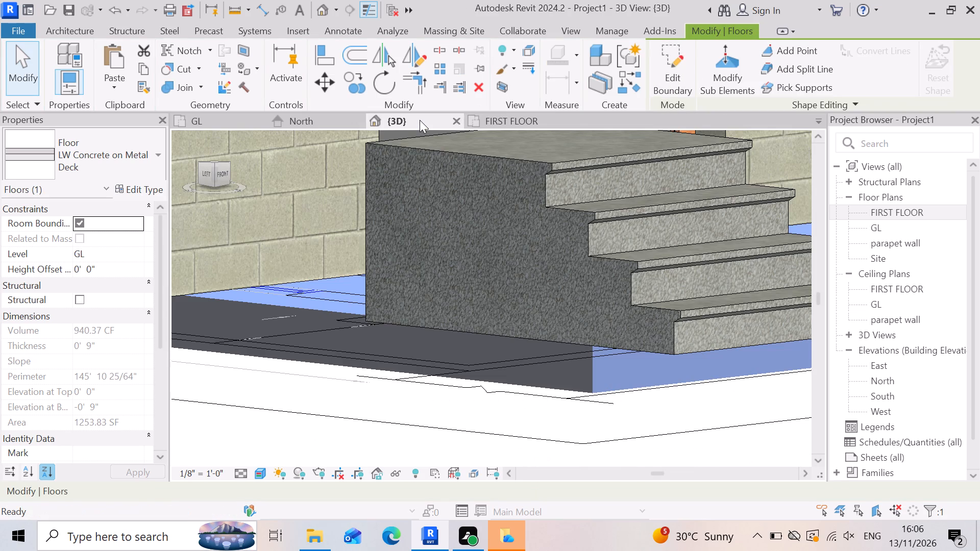
key("Escape")
scroll(465, 266, "down", 4)
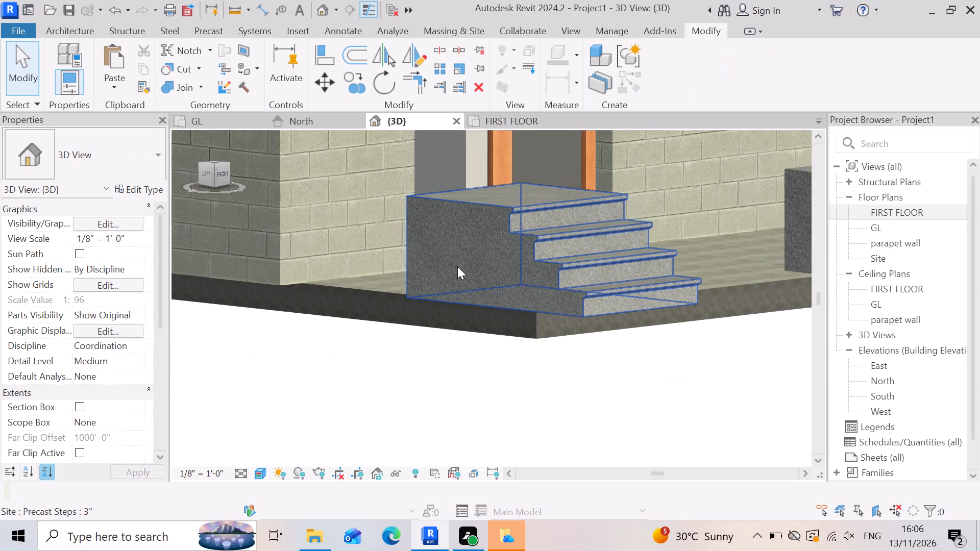
scroll(747, 327, "up", 2)
scroll(660, 288, "up", 5)
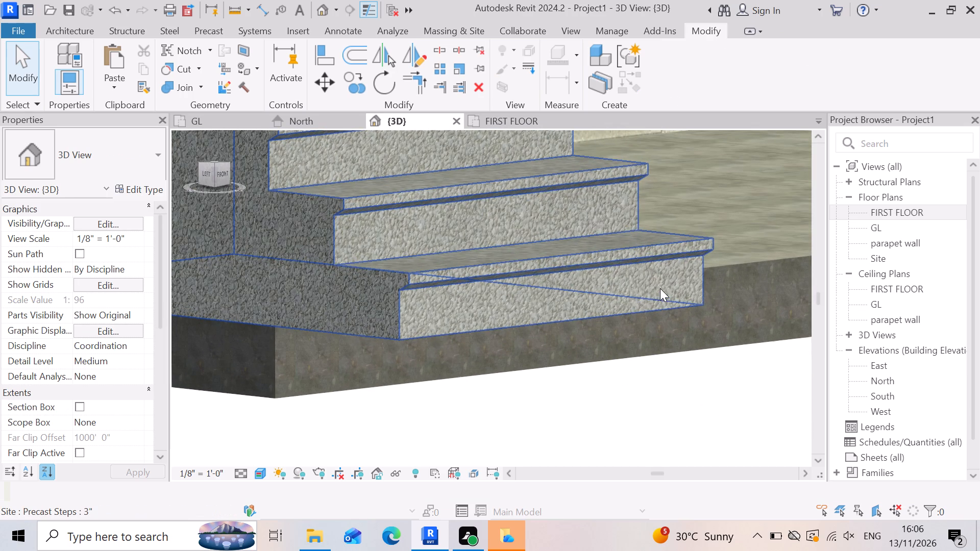
scroll(612, 359, "down", 6)
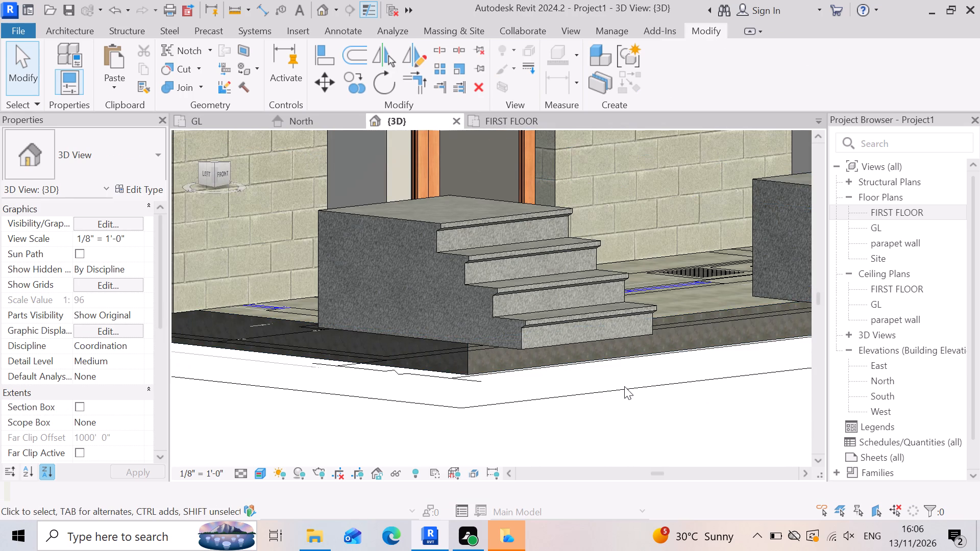
scroll(614, 359, "down", 3)
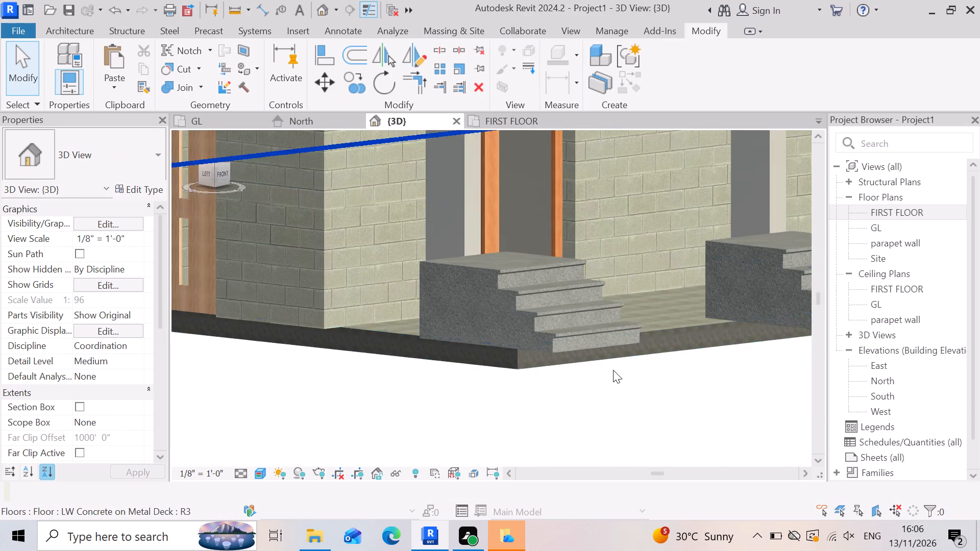
scroll(613, 368, "down", 3)
right_click_drag(640, 392, 629, 389, "shift")
scroll(633, 390, "up", 1, "shift")
middle_click_drag(633, 390, 629, 389, "shift")
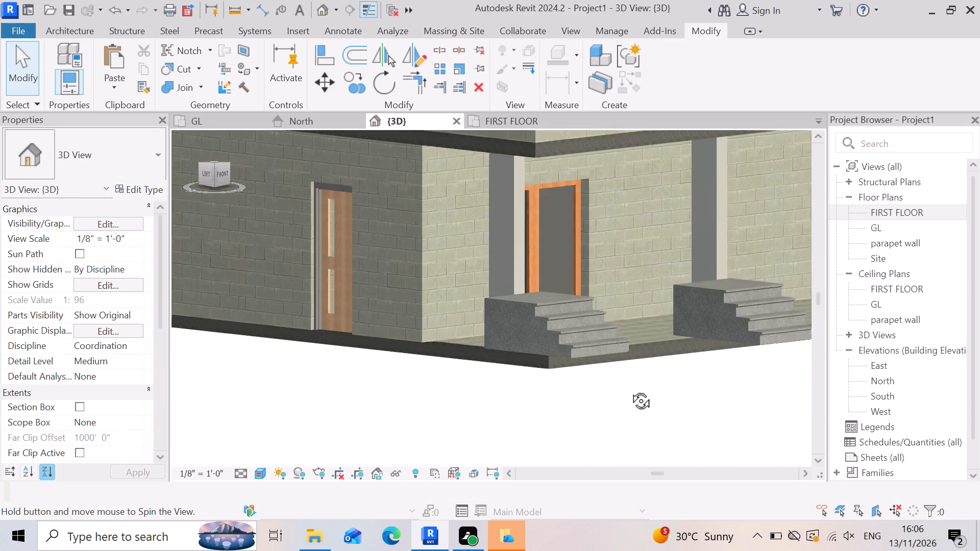
middle_click_drag(629, 389, 597, 403, "shift")
right_click_drag(629, 389, 597, 403, "shift")
scroll(521, 363, "up", 4)
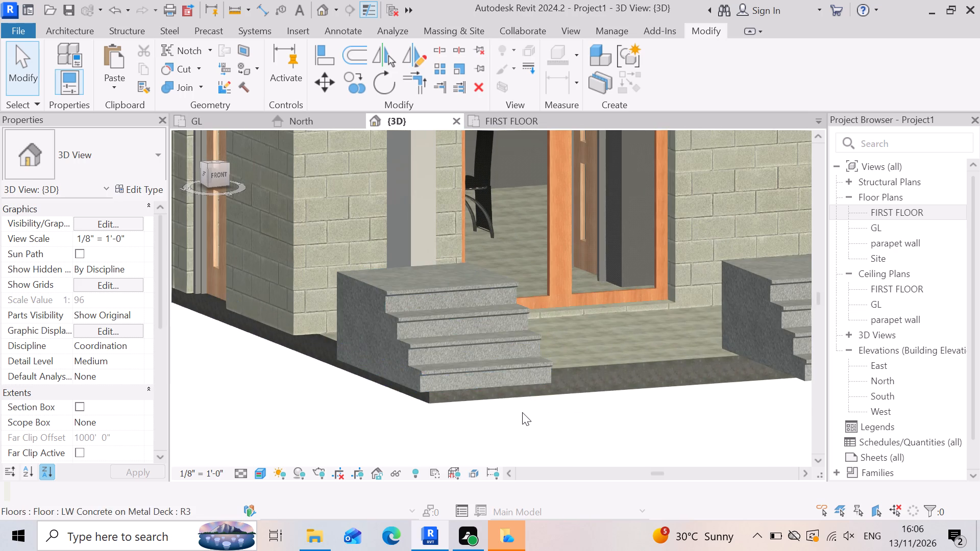
scroll(457, 394, "up", 9)
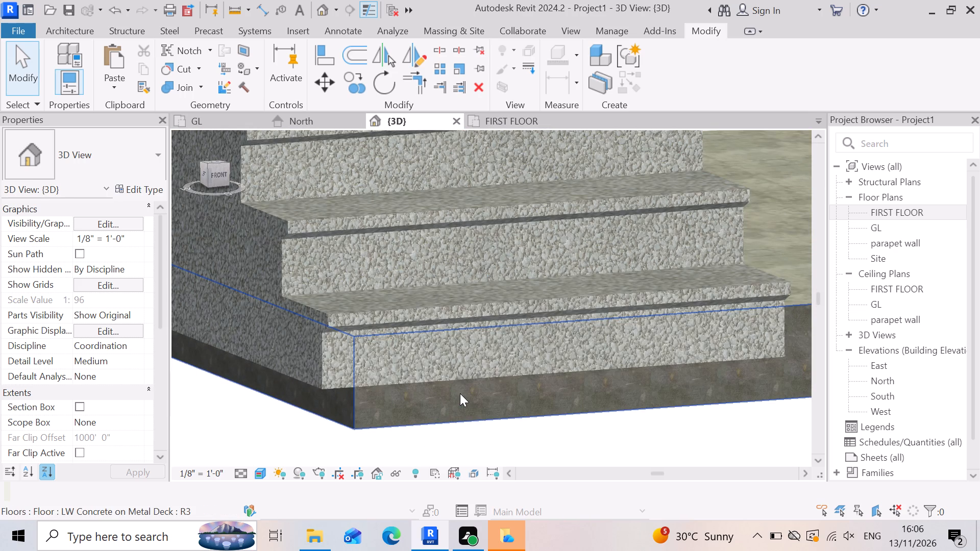
scroll(624, 356, "up", 3)
scroll(553, 387, "down", 3)
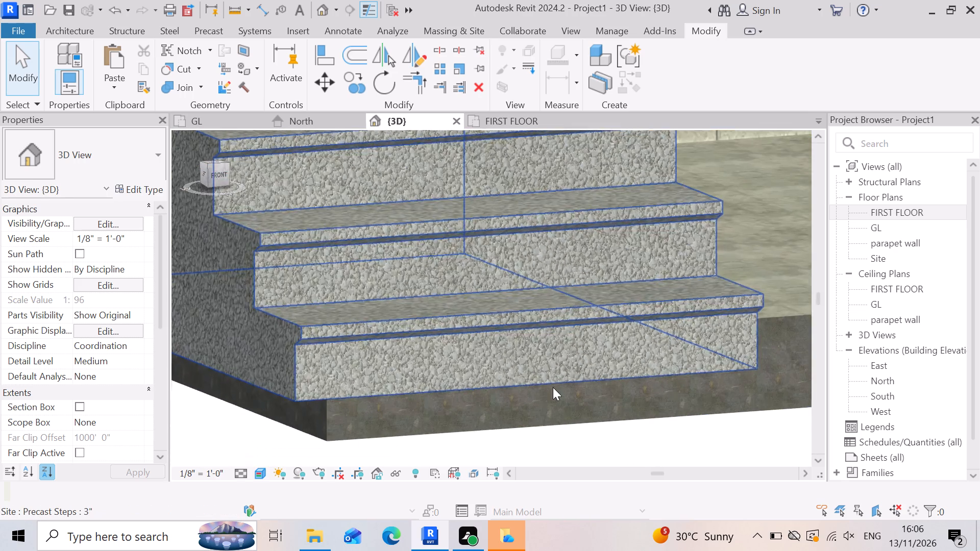
scroll(553, 387, "down", 3)
scroll(379, 389, "up", 2)
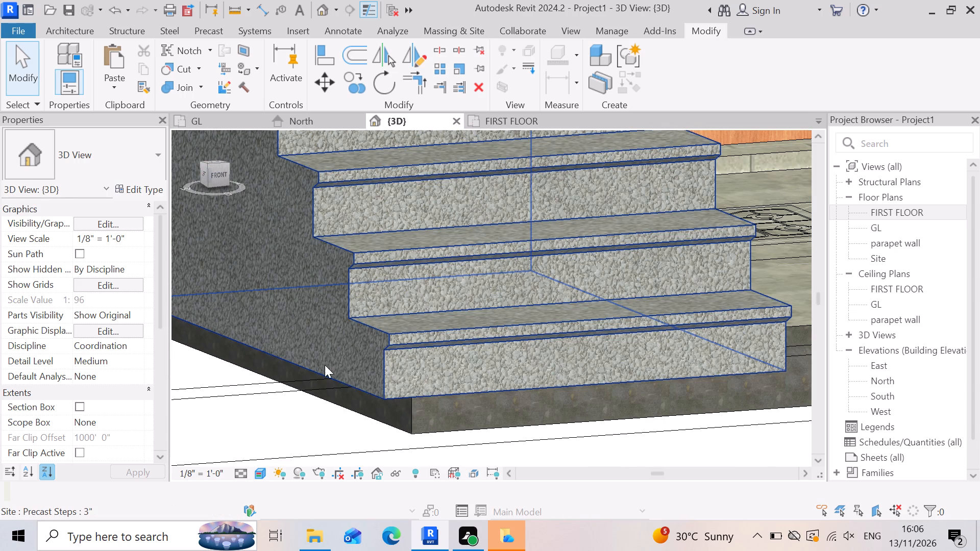
Nudge the corner Precast Steps along the front toward the car porch until their side is flush with the slab's corner.
left_click(324, 364)
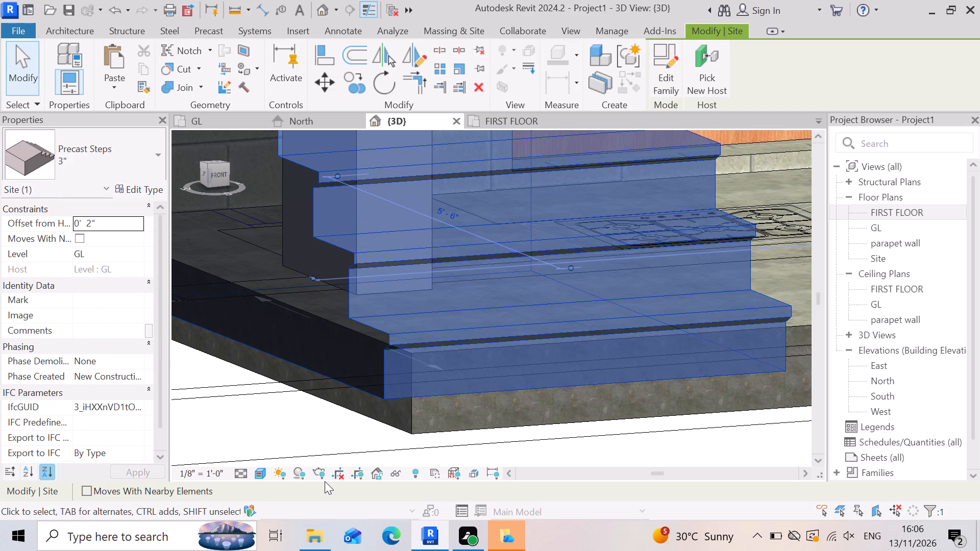
key("Right")
key("Right")
key("Right")
key("Right")
key("Right")
key("Right")
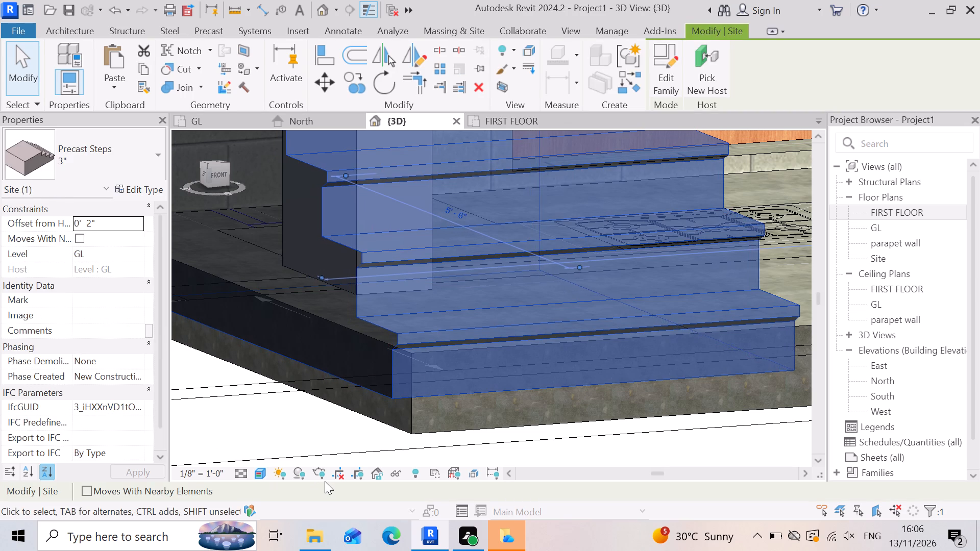
key("Right")
key("Right")
key("Right")
key("Right")
key("Right")
key("Right")
key("Right")
key("Right")
key("Right")
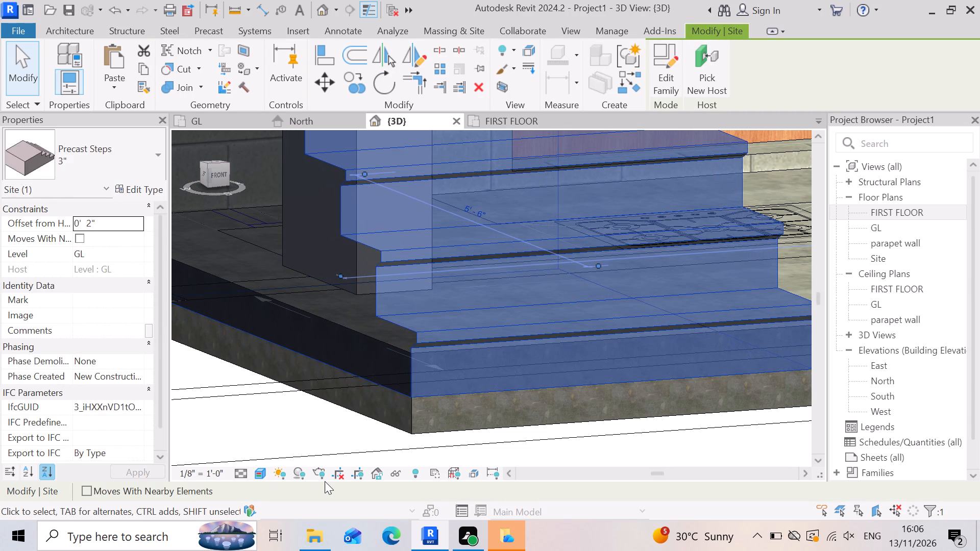
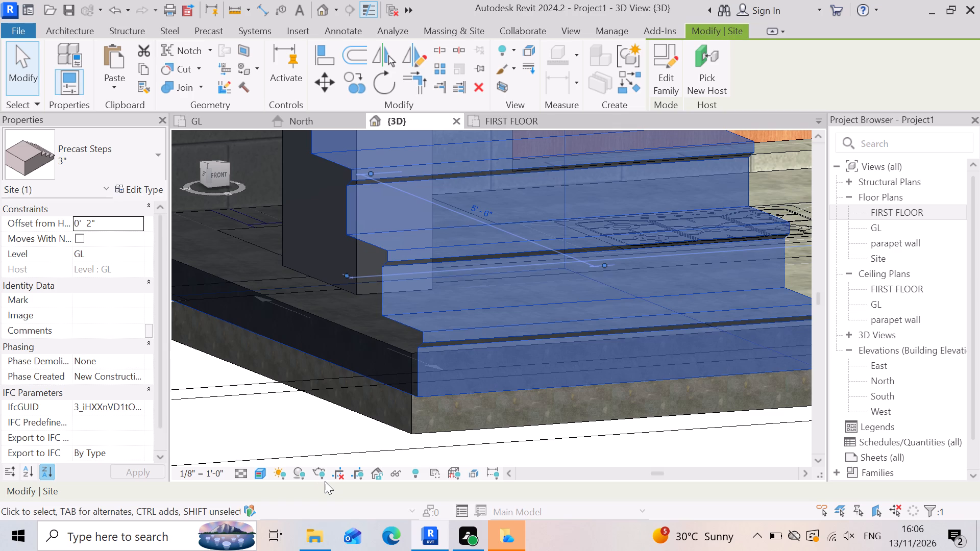
Fine-tune the corner Precast Steps with small nudges along the front so their side sits flush with the slab's corner.
key("Right")
key("Right")
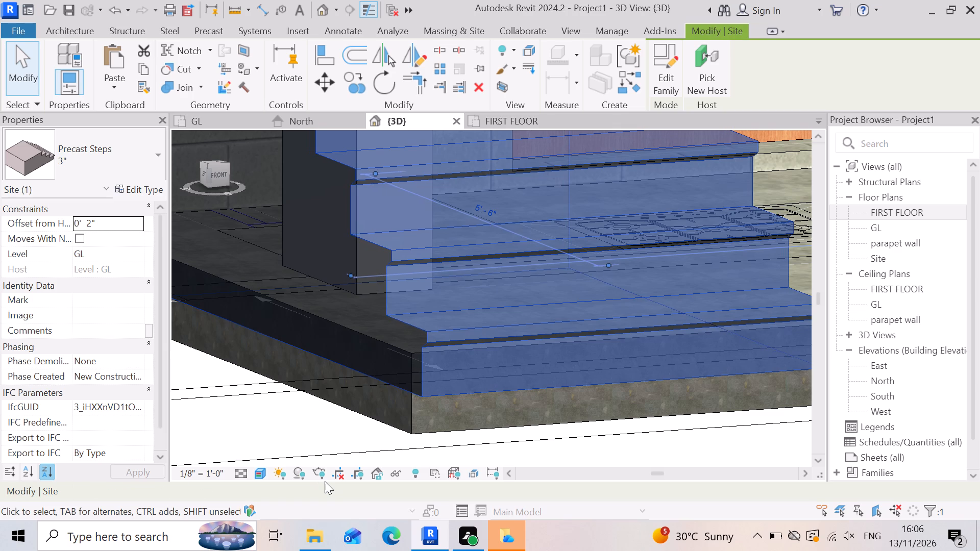
key("Right")
key("Left")
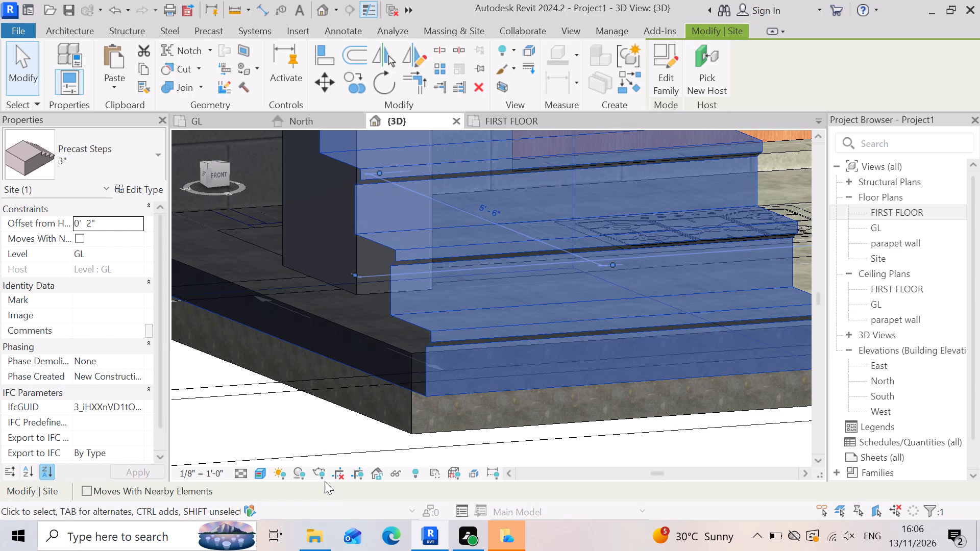
key("Left")
key("Left")
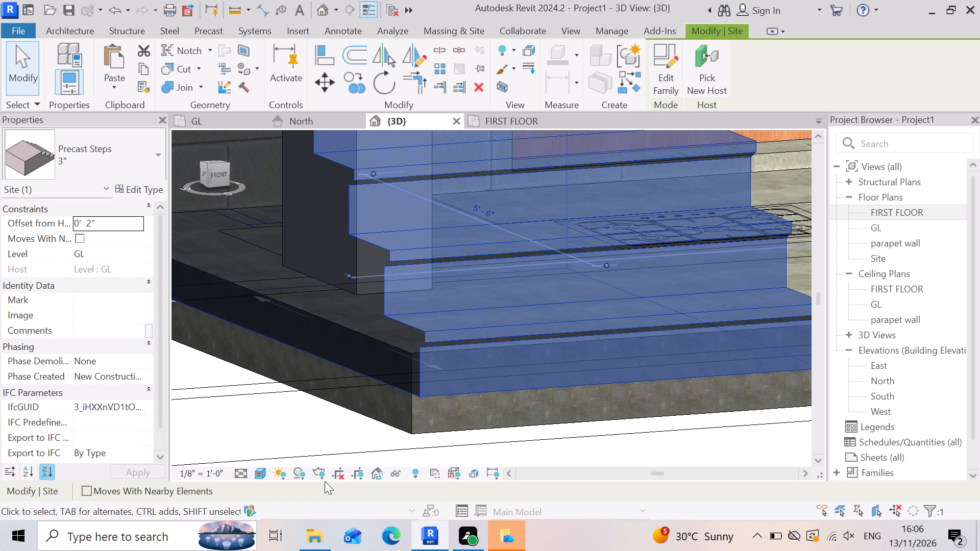
scroll(347, 347, "down", 7)
left_click(358, 415)
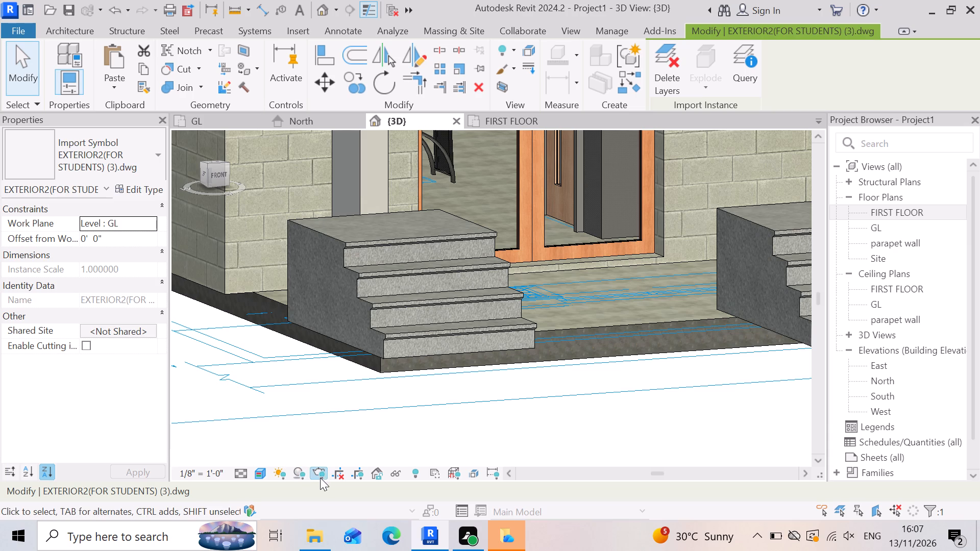
Nudge the second Precast Steps slightly back toward the building and along the front away from the corner steps.
scroll(298, 412, "down", 3)
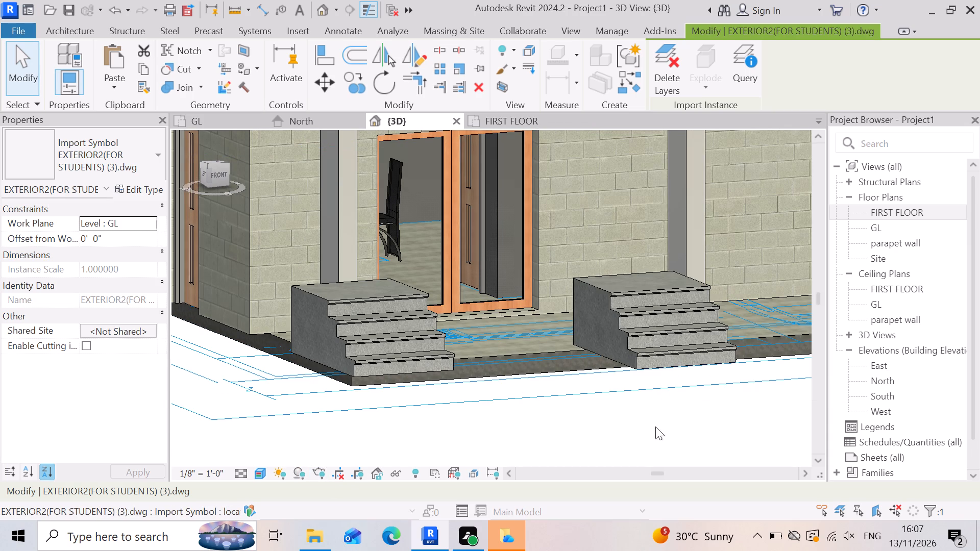
key("Escape")
left_click(666, 361)
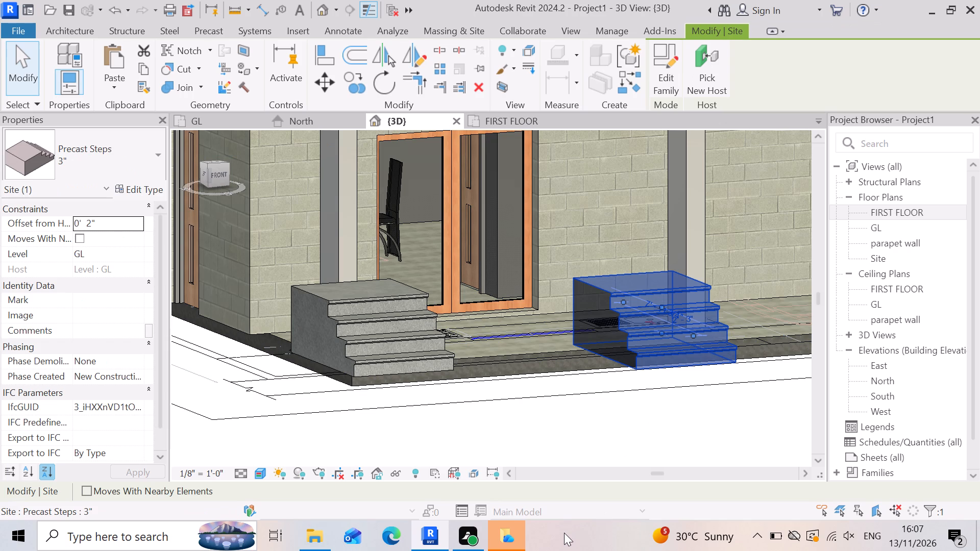
key("Up")
key("Up")
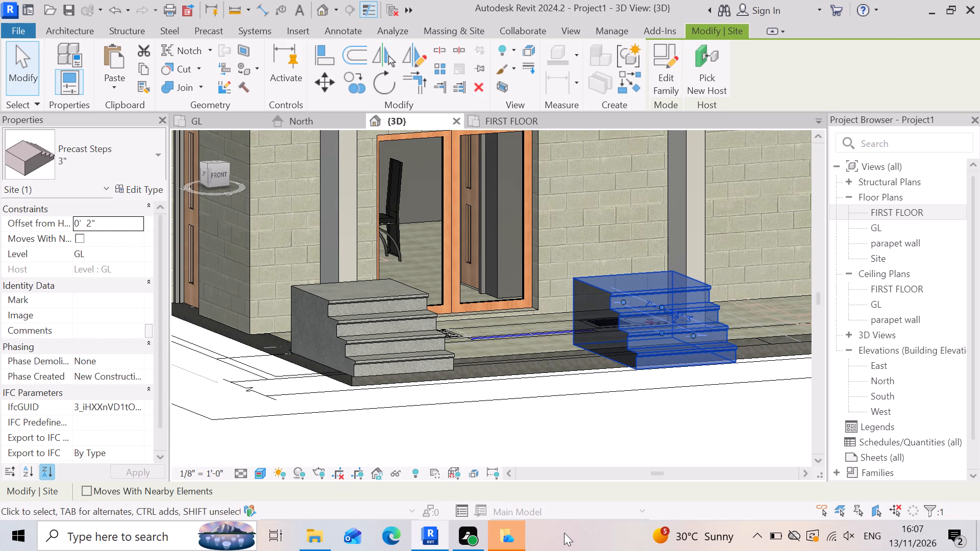
key("Up")
key("Up")
key("Up")
key("Up")
key("Up")
key("Up")
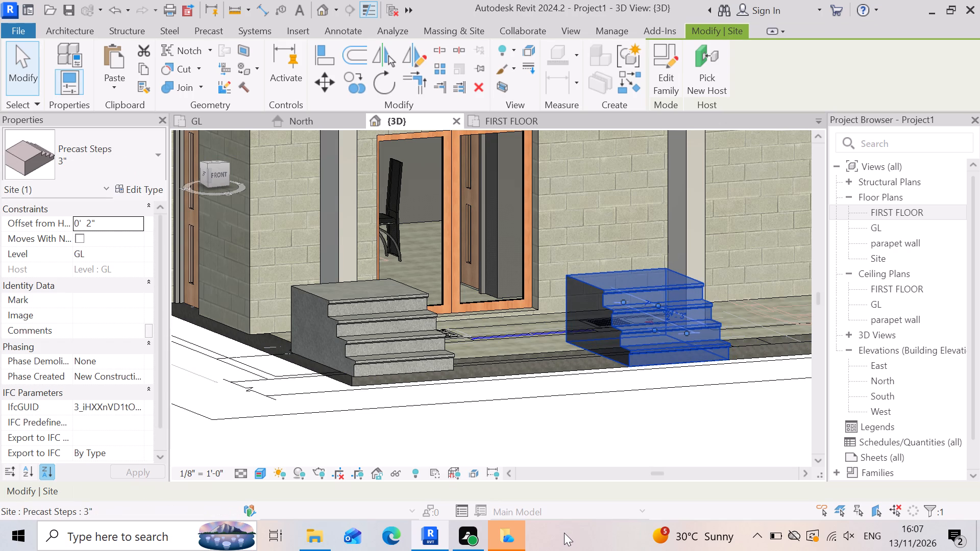
key("Right")
key("Right")
key("Right")
key("Right")
key("Right")
key("Right")
key("Right")
key("Right")
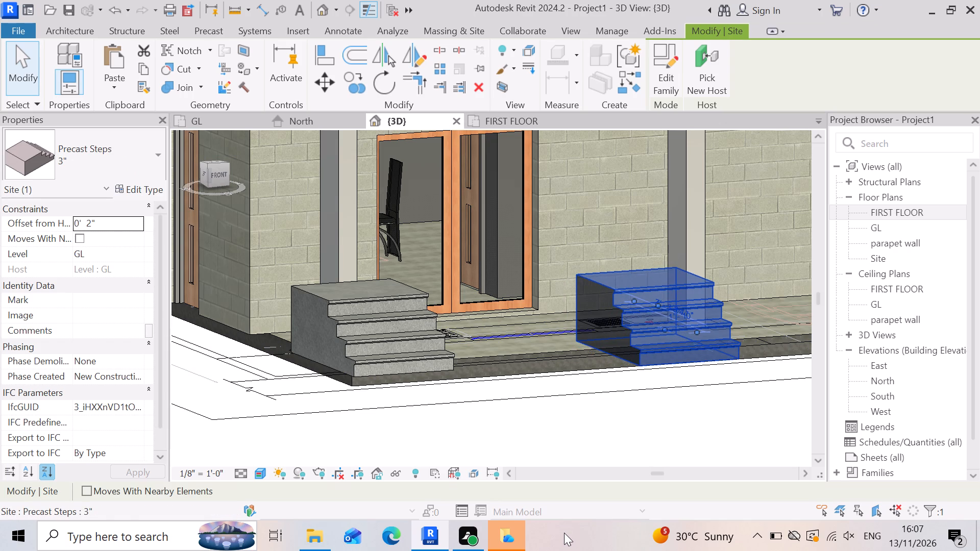
key("Right")
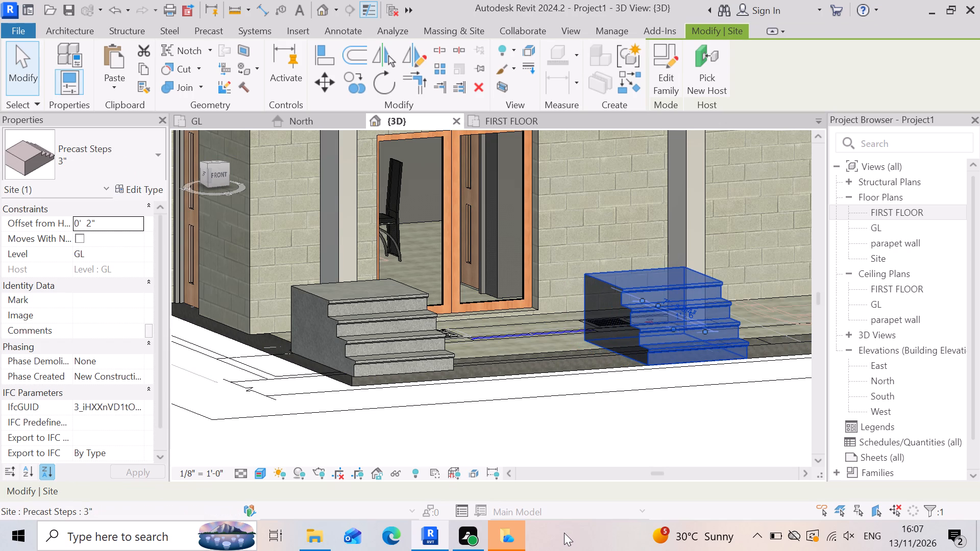
key("Escape")
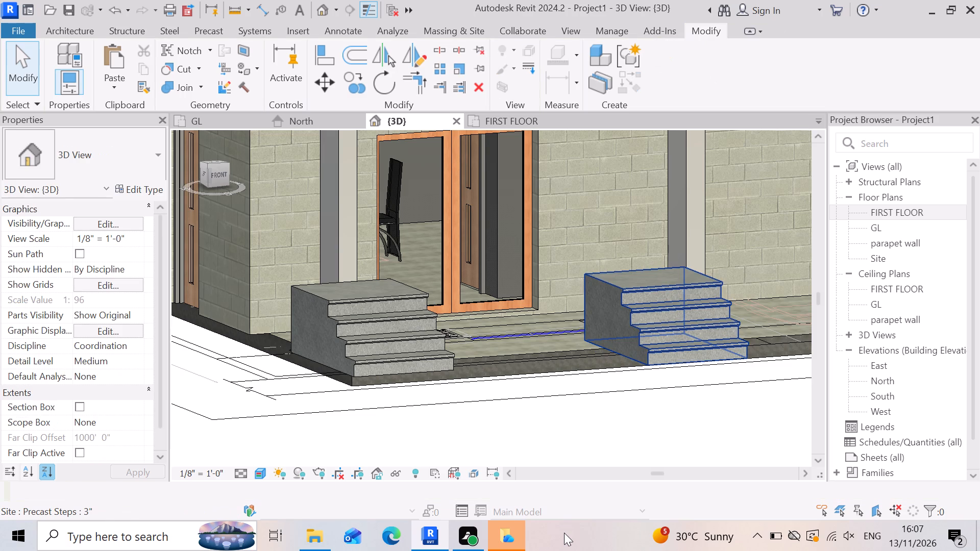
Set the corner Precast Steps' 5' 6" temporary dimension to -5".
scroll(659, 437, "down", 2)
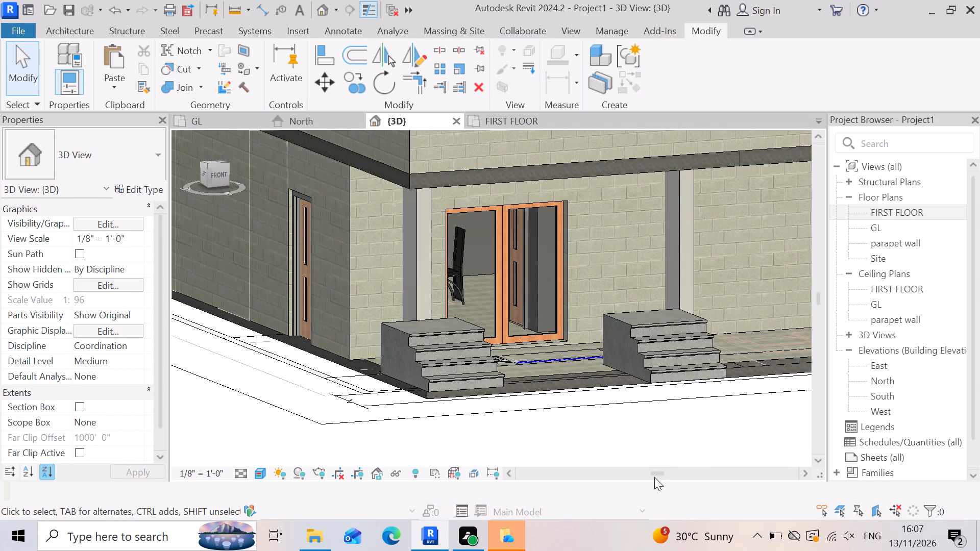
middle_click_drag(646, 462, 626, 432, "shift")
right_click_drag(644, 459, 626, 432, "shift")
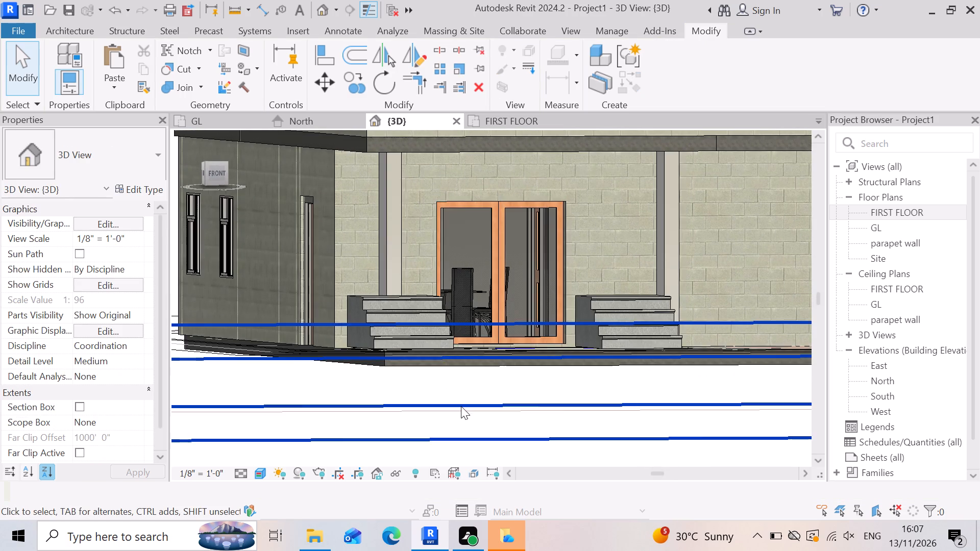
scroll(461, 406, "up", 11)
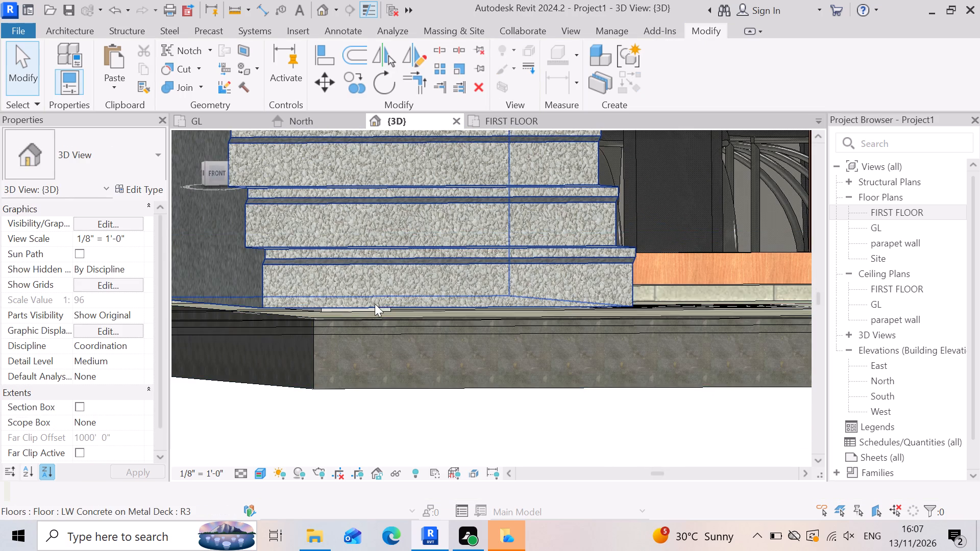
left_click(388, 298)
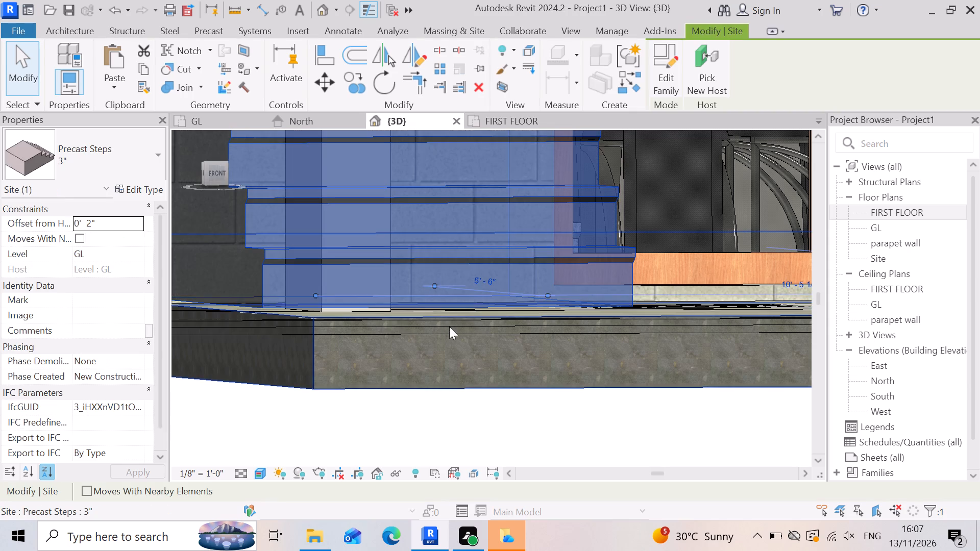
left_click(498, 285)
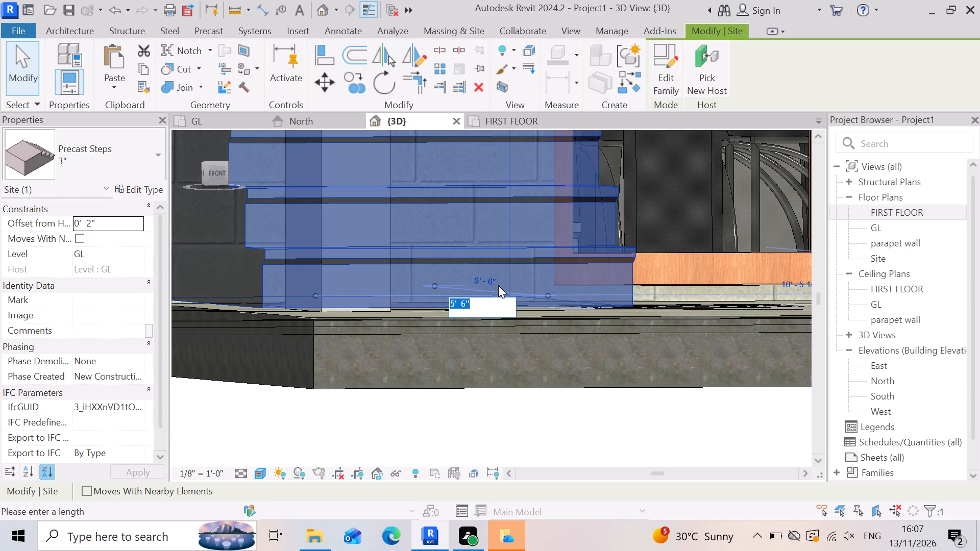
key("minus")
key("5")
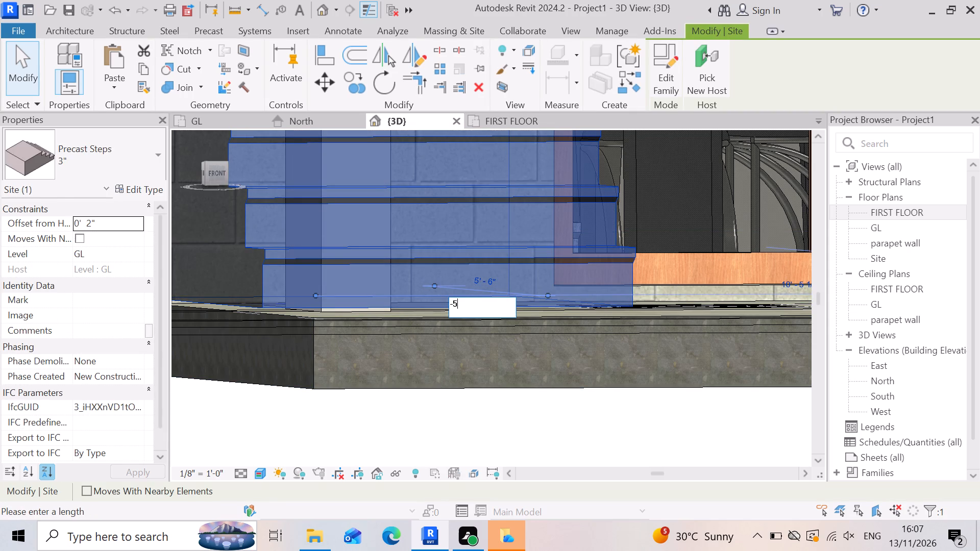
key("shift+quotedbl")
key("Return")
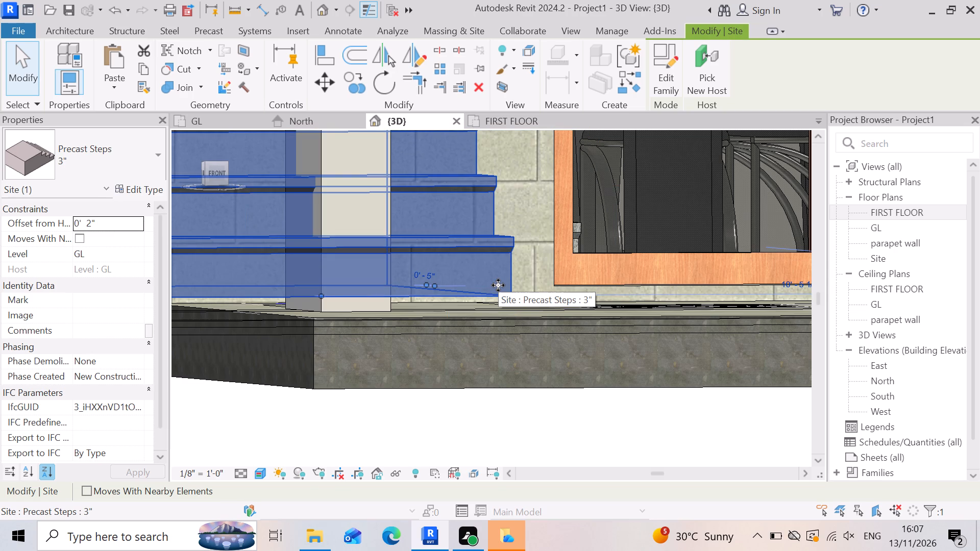
Set the corner Precast Steps' temporary distance dimension to -5'.
left_click(431, 275)
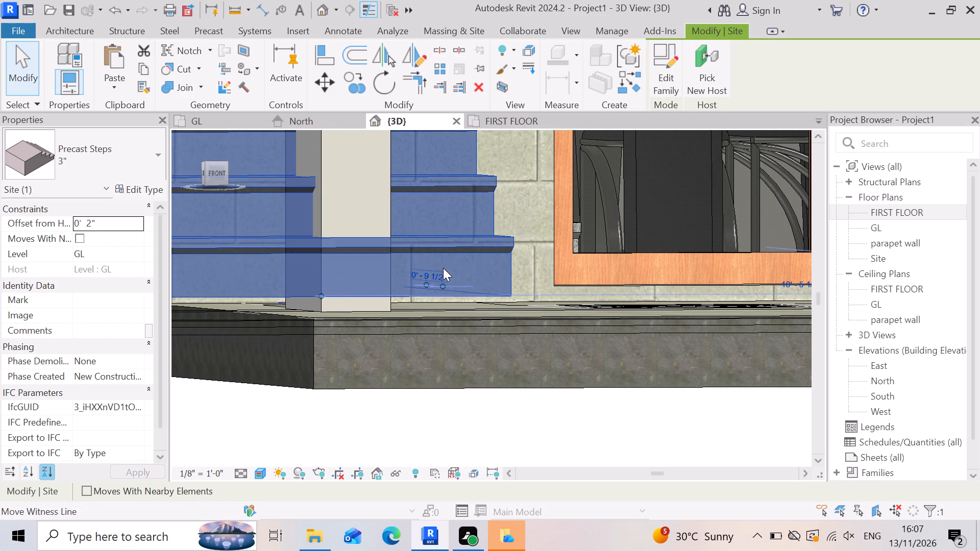
left_click(441, 277)
left_click(430, 272)
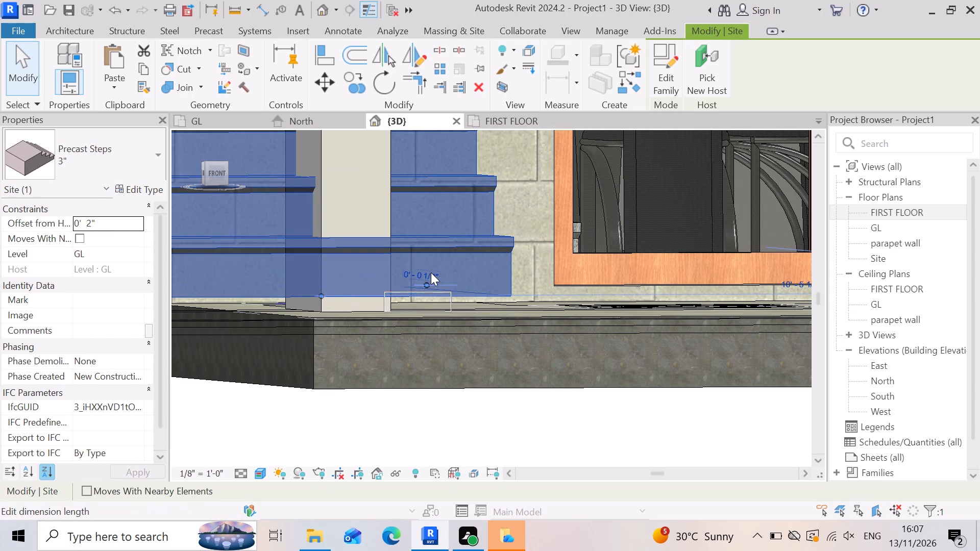
left_click(433, 302)
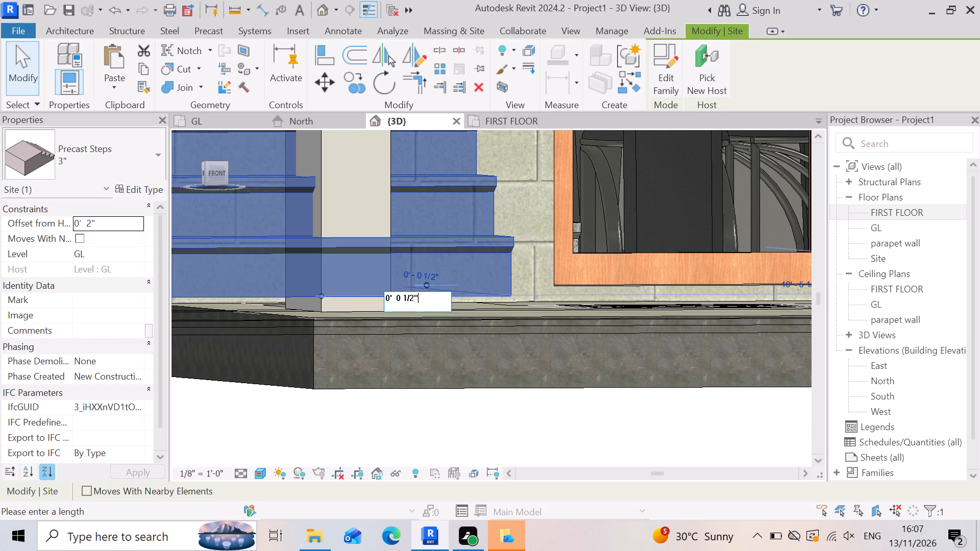
key("minus")
key("BackSpace")
key("BackSpace")
key("BackSpace")
key("BackSpace")
key("BackSpace")
key("BackSpace")
key("BackSpace")
key("BackSpace")
key("BackSpace")
key("BackSpace")
key("BackSpace")
key("BackSpace")
key("BackSpace")
key("BackSpace")
key("BackSpace")
key("BackSpace")
key("BackSpace")
type("-5")
key("apostrophe")
key("Return")
Examine from the front and the side how the corner Precast Steps sit against the slab's edge and top.
scroll(458, 309, "down", 8)
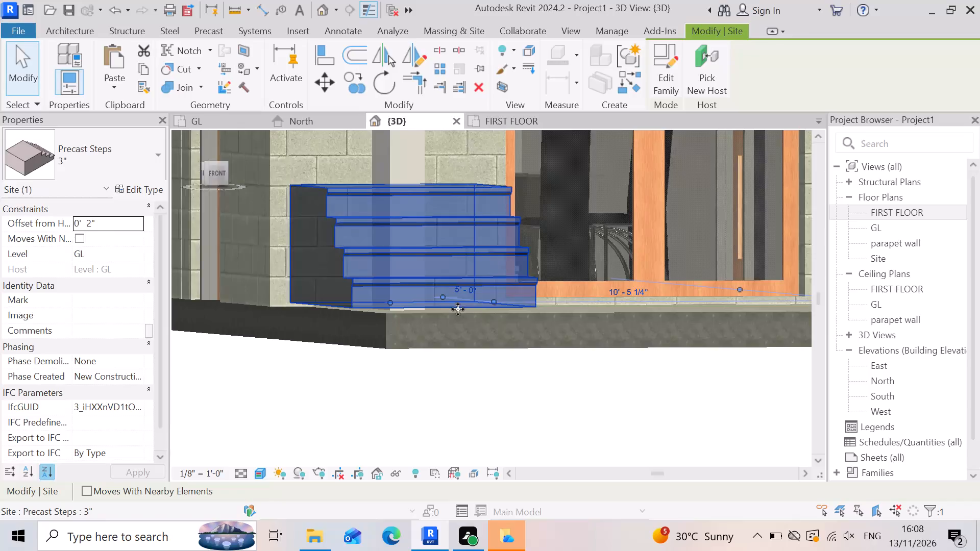
scroll(458, 309, "down", 1)
left_click(337, 374)
scroll(447, 313, "up", 3)
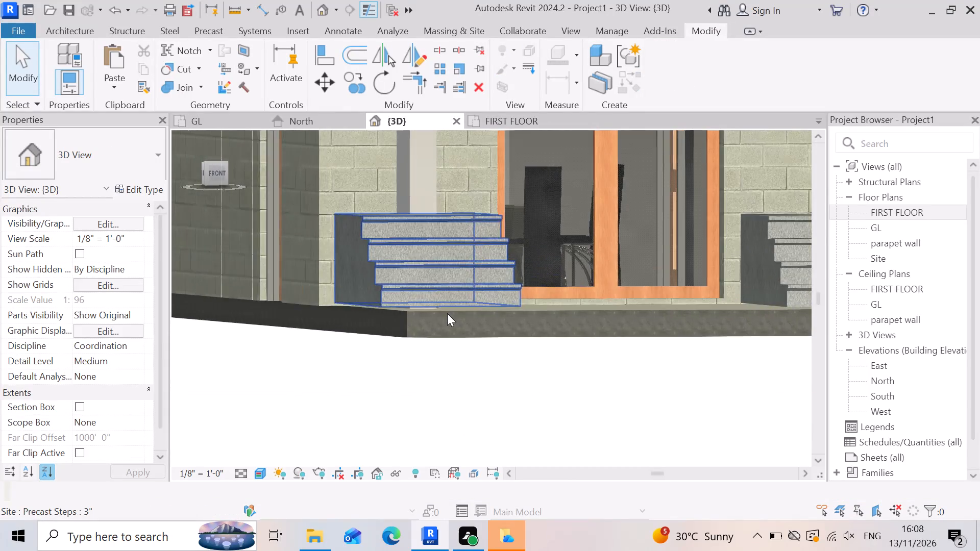
scroll(447, 313, "up", 2)
left_click(358, 273)
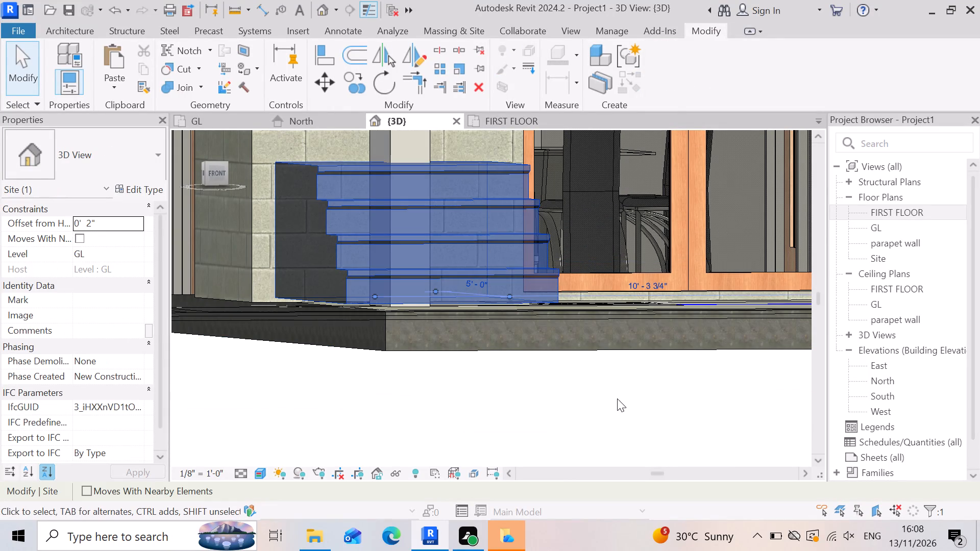
right_click_drag(616, 398, 569, 396, "shift")
middle_click_drag(615, 398, 569, 396, "shift")
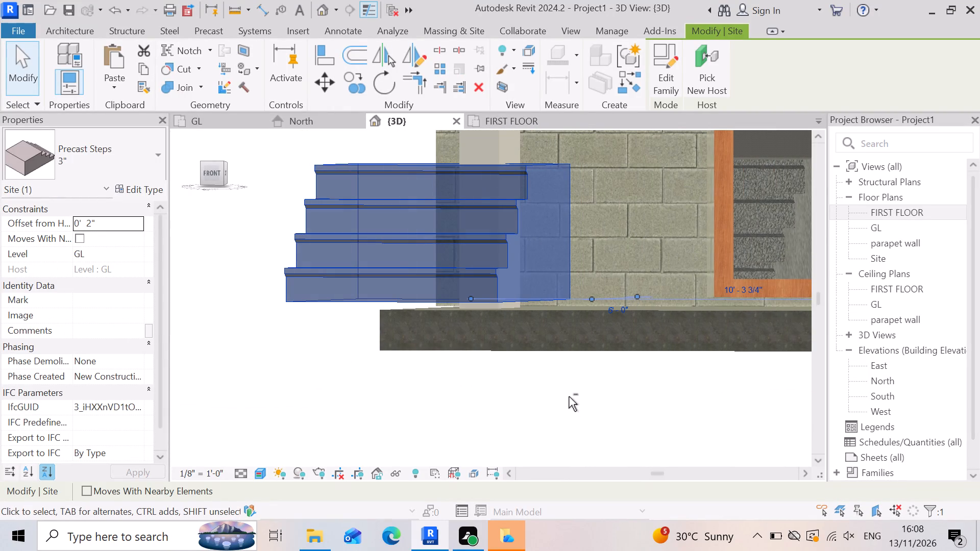
scroll(539, 365, "up", 2)
scroll(431, 283, "up", 5)
left_click(427, 265)
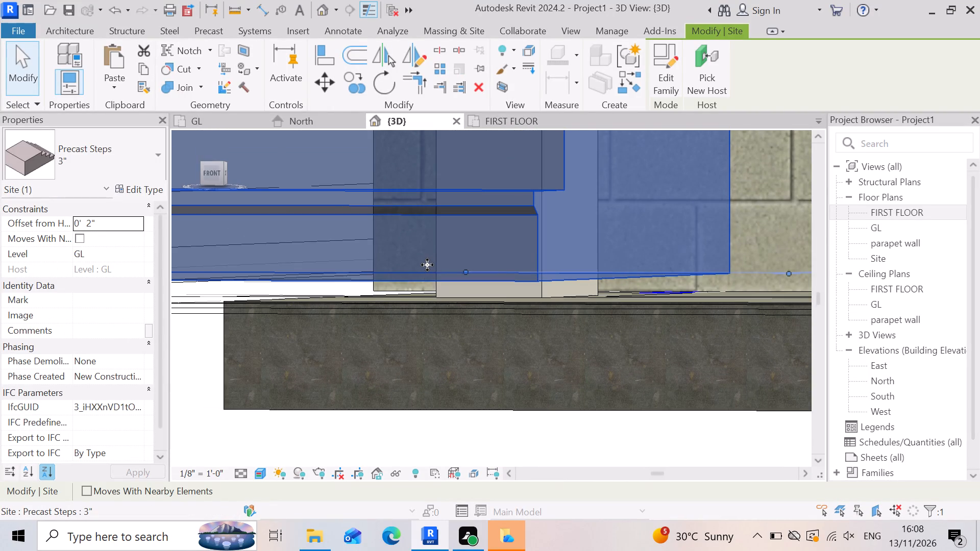
left_click(342, 228)
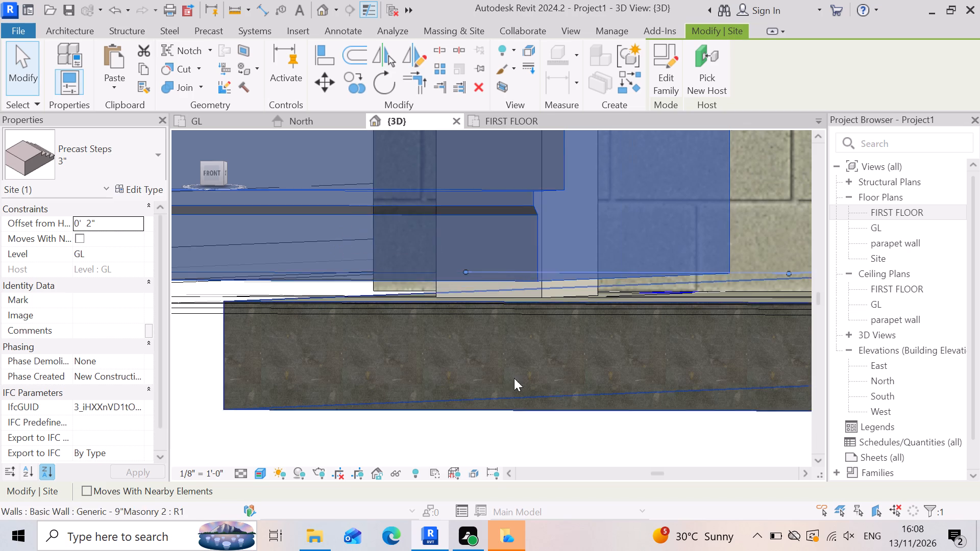
scroll(575, 390, "down", 8)
key("Escape")
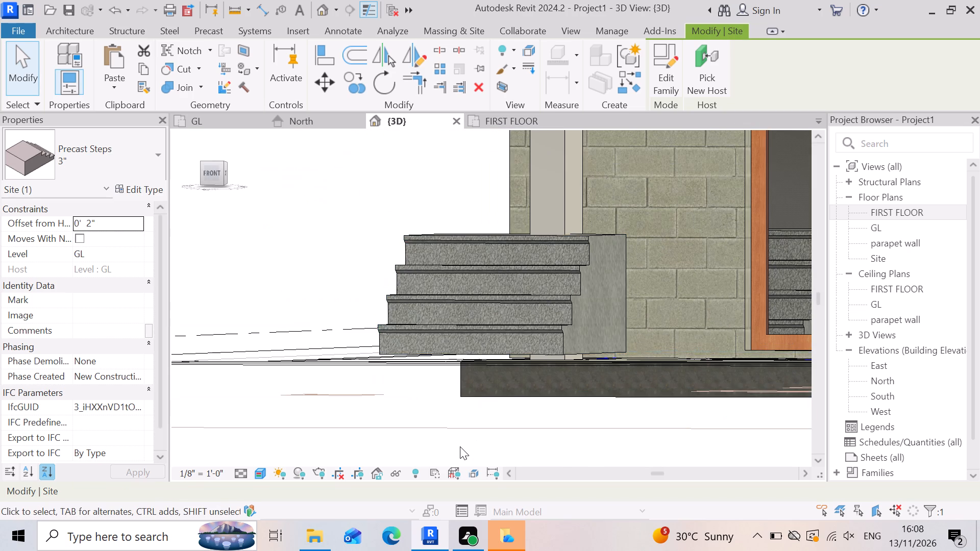
Set the corner Precast Steps' 0' 7 1/2" temporary dimension to -7'.
left_click(495, 317)
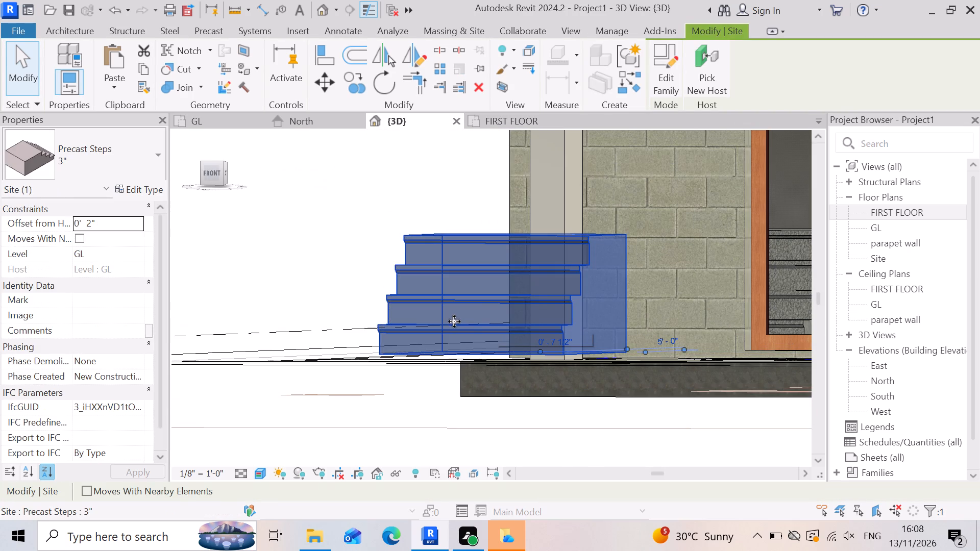
scroll(576, 368, "up", 3)
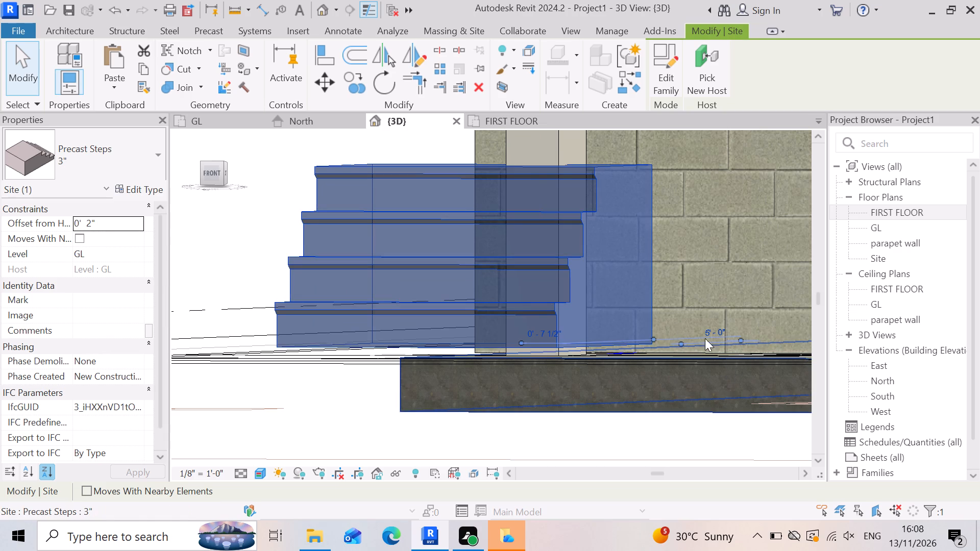
left_click(546, 333)
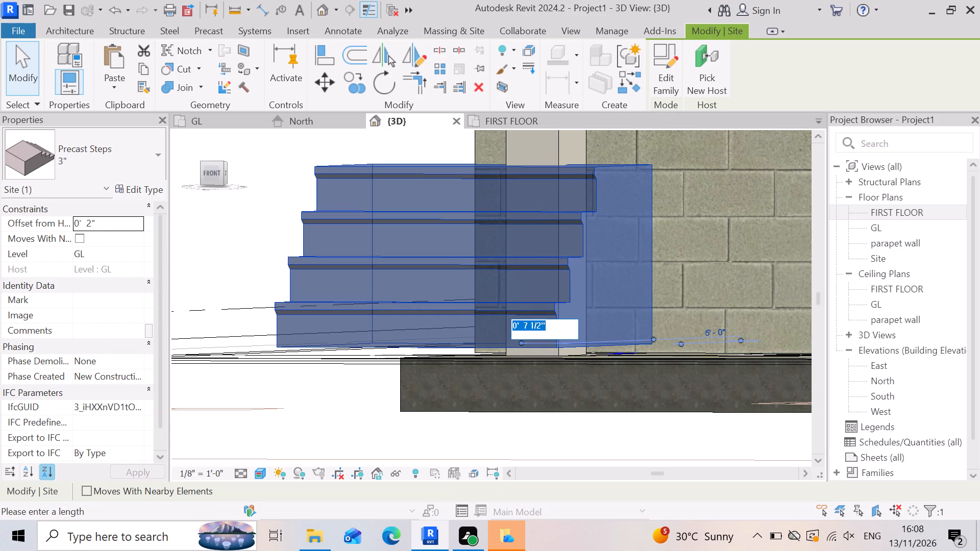
key("minus")
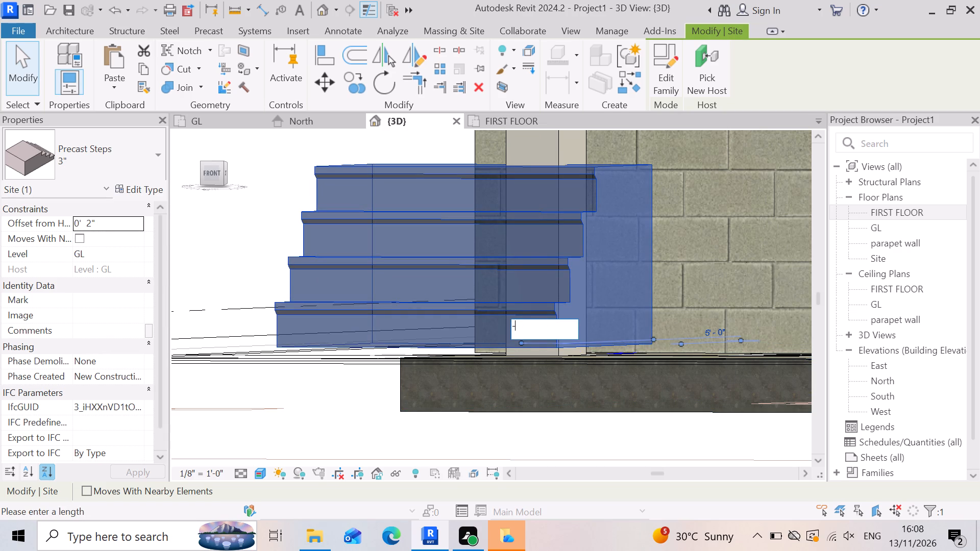
key("7")
key("apostrophe")
key("Return")
scroll(613, 285, "down", 4)
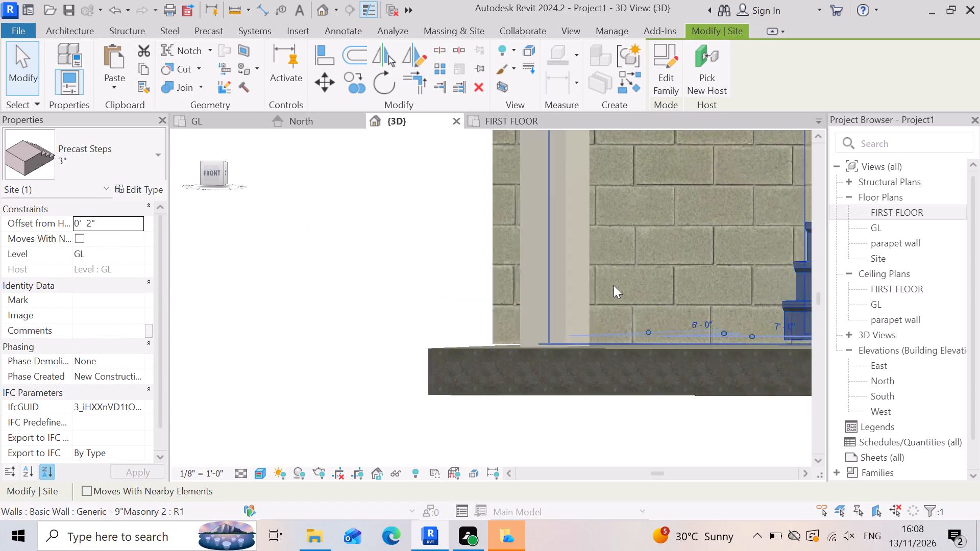
scroll(614, 285, "down", 6)
left_click(557, 347)
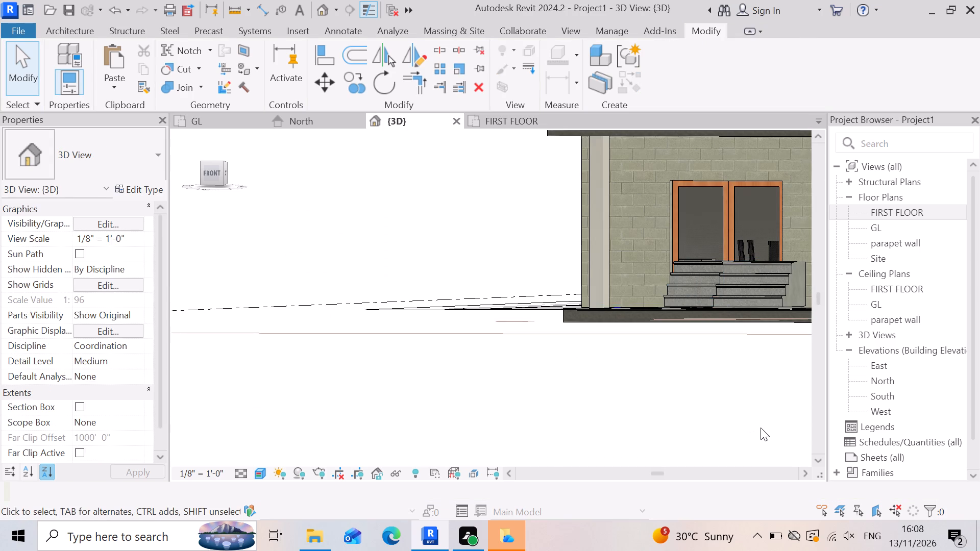
Set the 2' 8 1/4" temporary dimension of the Precast Steps in front of the double door to -2'.
scroll(761, 430, "down", 2)
scroll(596, 460, "down", 2)
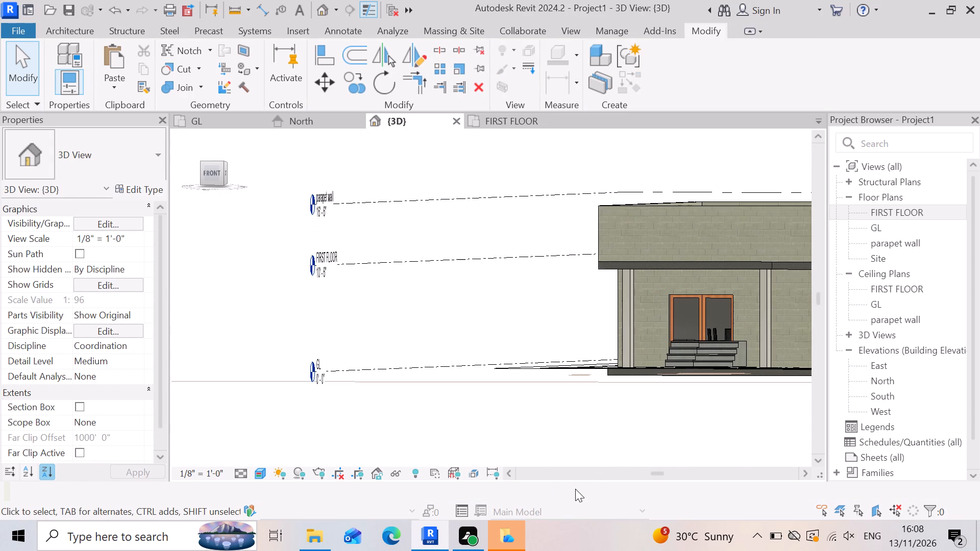
middle_click_drag(579, 471, 642, 493, "shift")
right_click_drag(590, 471, 642, 493, "shift")
right_click_drag(449, 409, 452, 410, "shift")
middle_click_drag(449, 409, 452, 410, "shift")
middle_click_drag(452, 410, 500, 440, "shift")
right_click_drag(452, 410, 500, 440, "shift")
middle_click(500, 440, "shift")
scroll(691, 341, "up", 6)
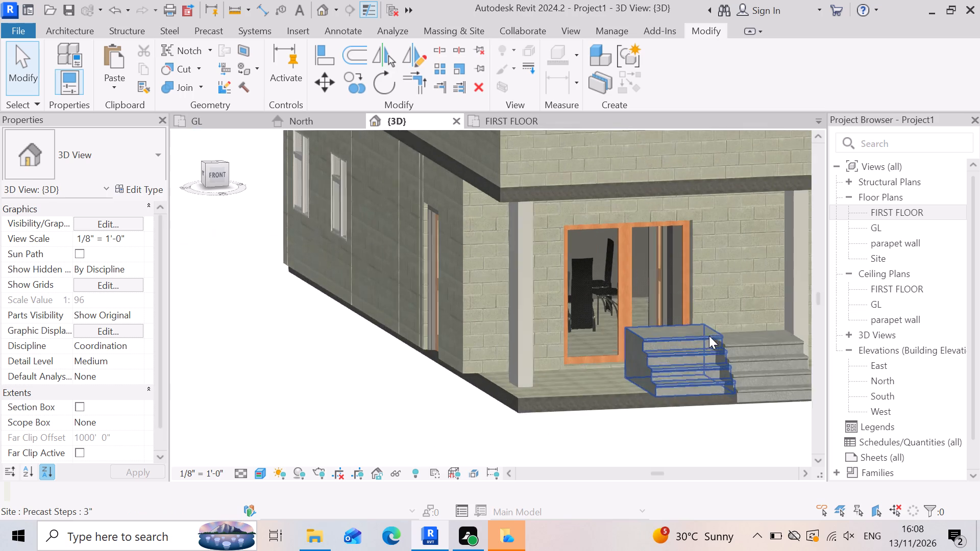
key("Escape")
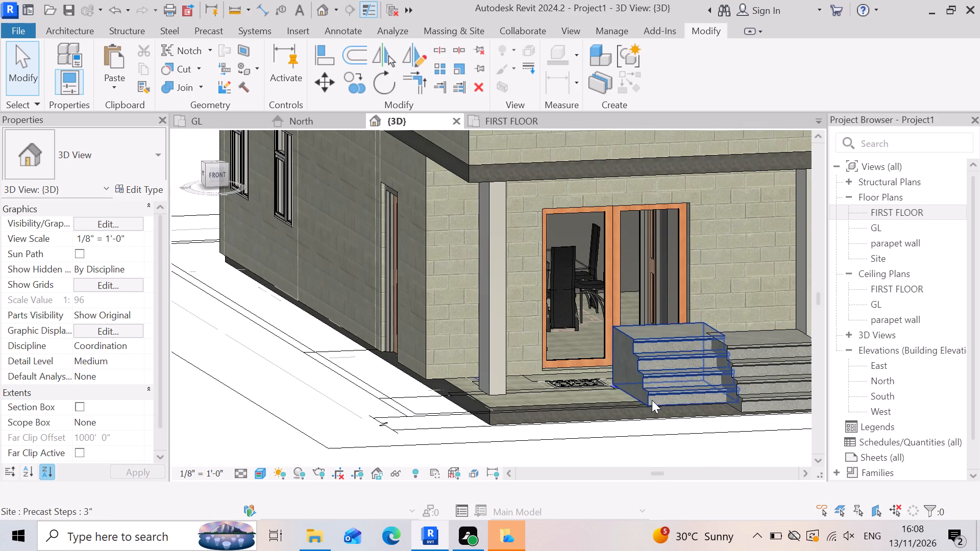
scroll(656, 393, "up", 2)
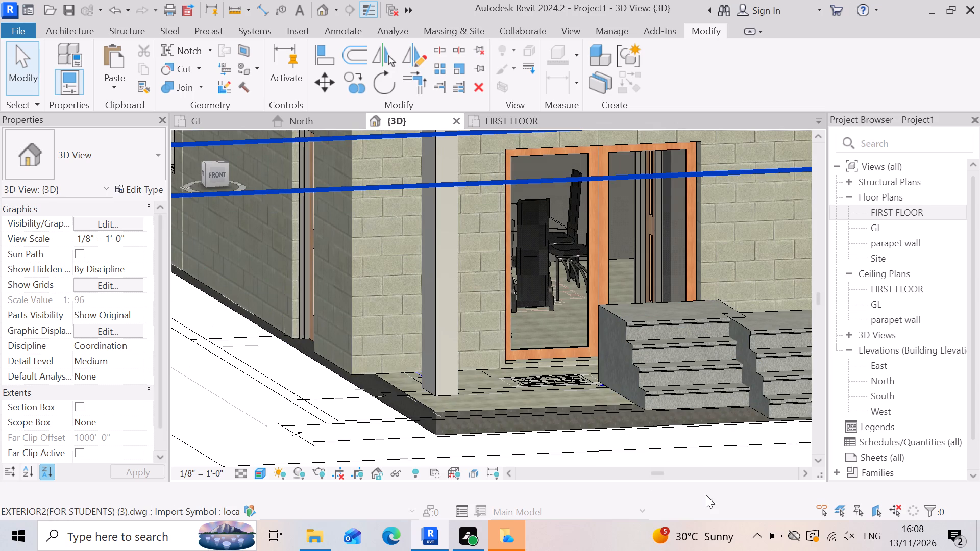
left_click(680, 382)
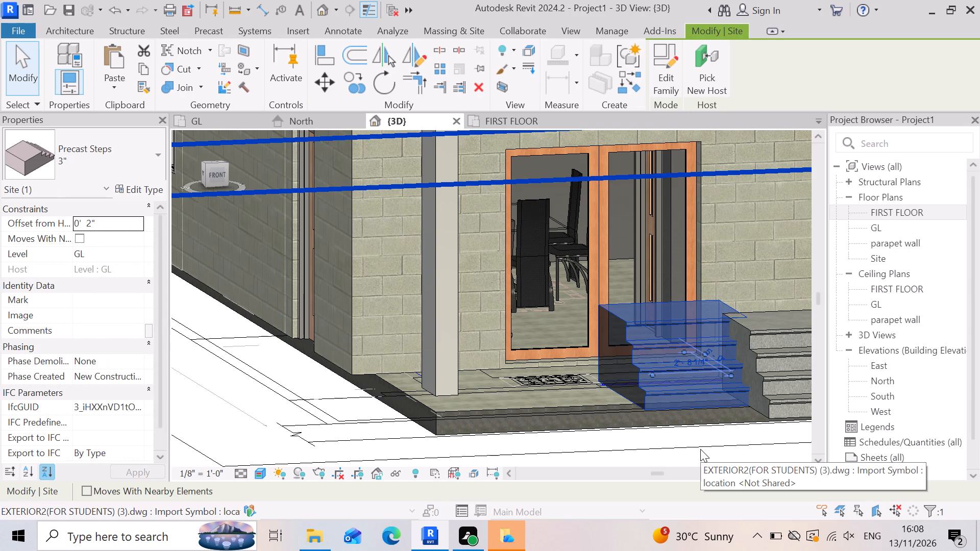
scroll(648, 404, "down", 2)
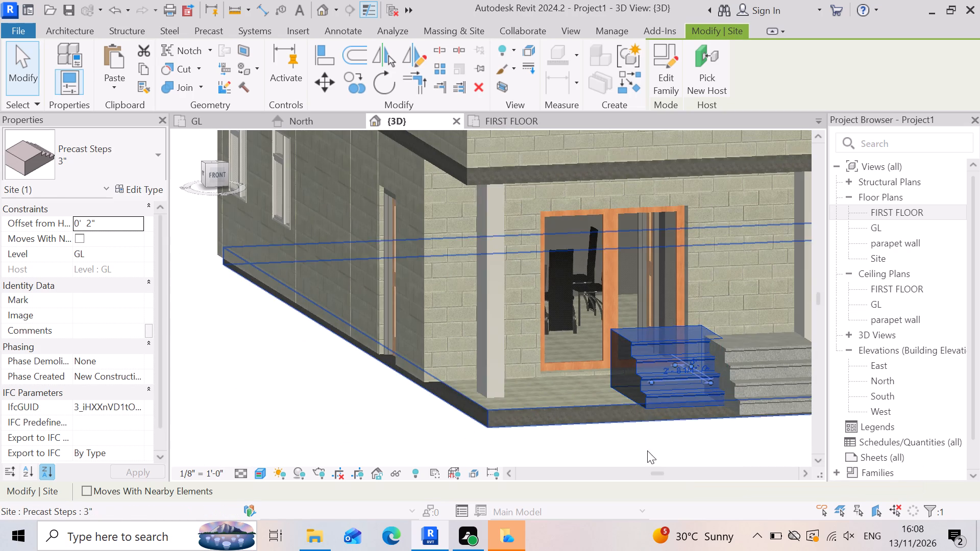
scroll(646, 454, "up", 1, "shift")
middle_click_drag(646, 454, 661, 399, "shift")
scroll(680, 394, "down", 1)
scroll(694, 387, "up", 3)
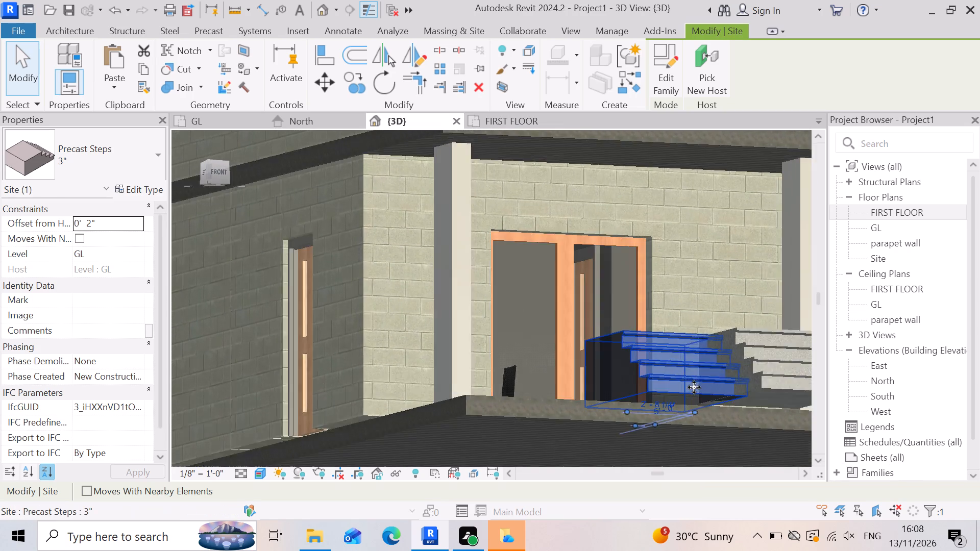
scroll(694, 387, "up", 5)
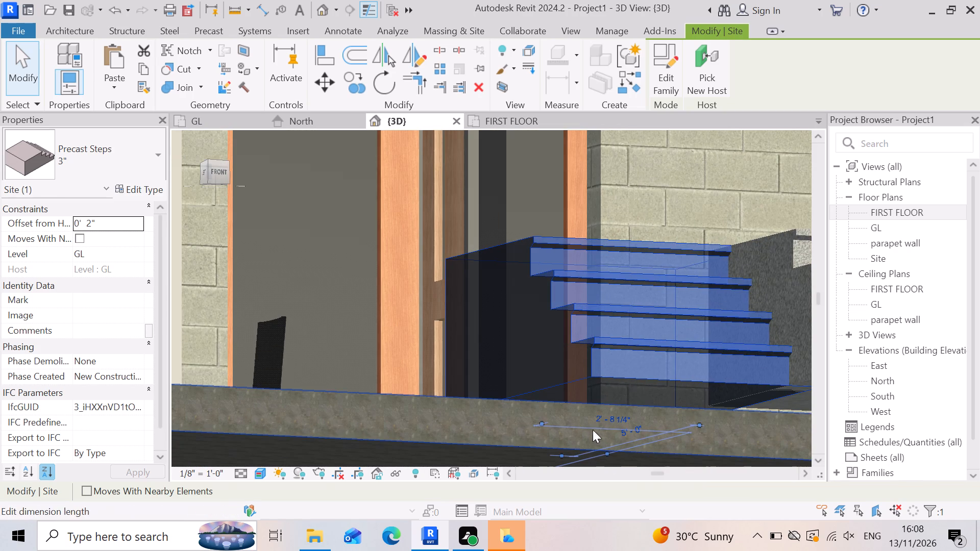
left_click(620, 419)
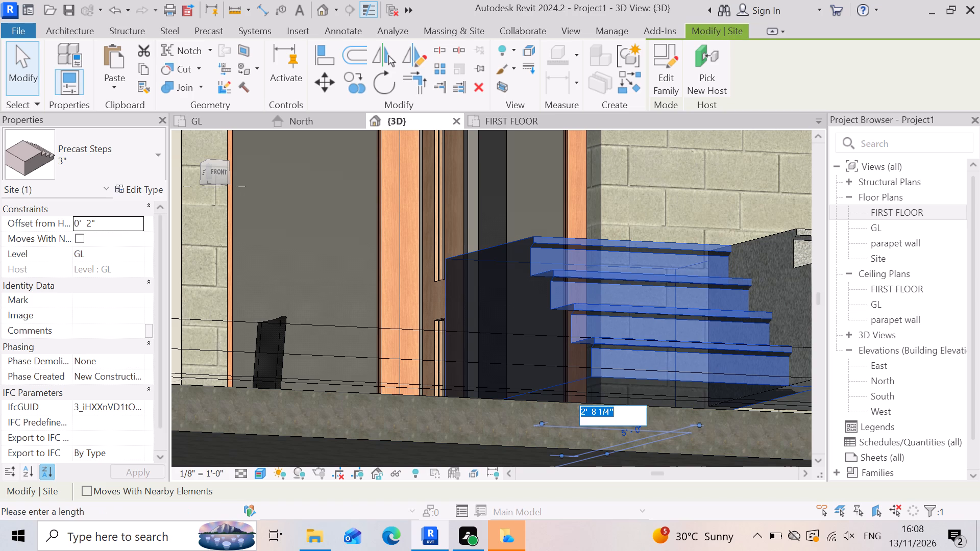
key("minus")
key("2")
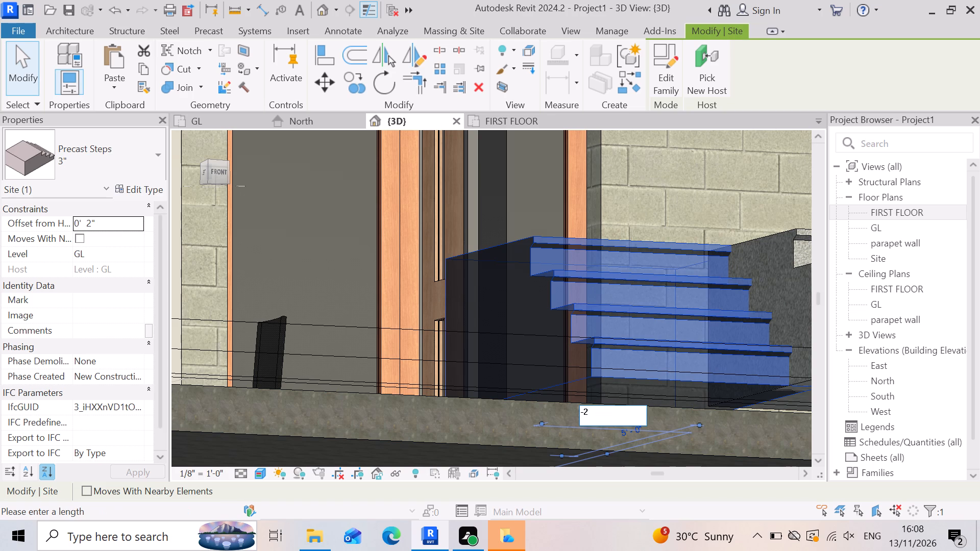
key("apostrophe")
key("Return")
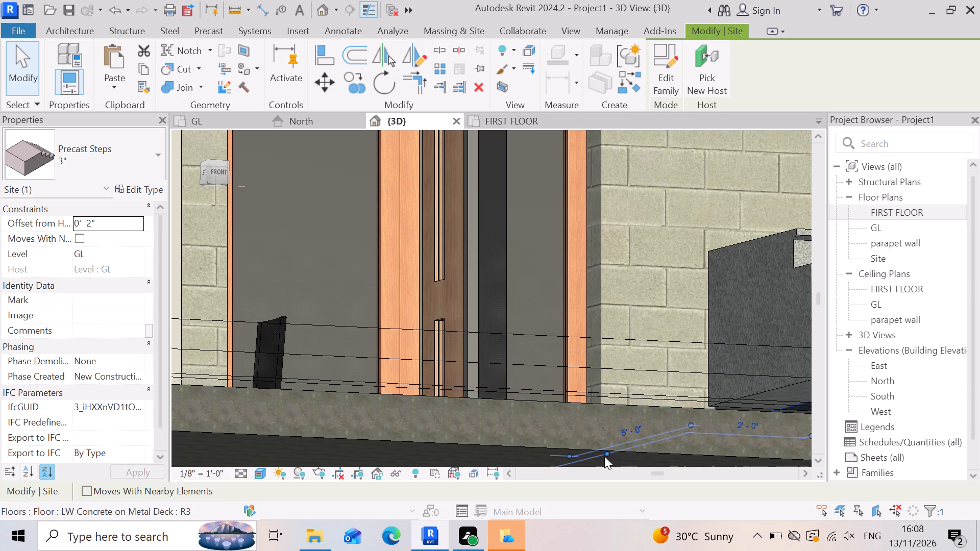
Nudge the foremost of the two overlapping Precast Steps along the building's front until it sits beside the corner column.
scroll(604, 450, "down", 4)
scroll(612, 396, "up", 1)
scroll(612, 396, "down", 8)
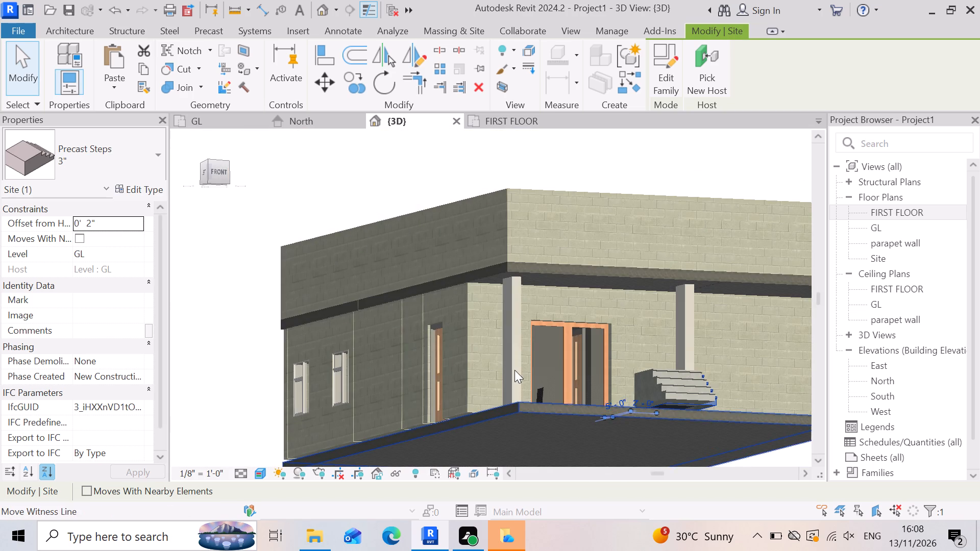
middle_click_drag(527, 365, 553, 425, "shift")
right_click_drag(527, 365, 553, 425, "shift")
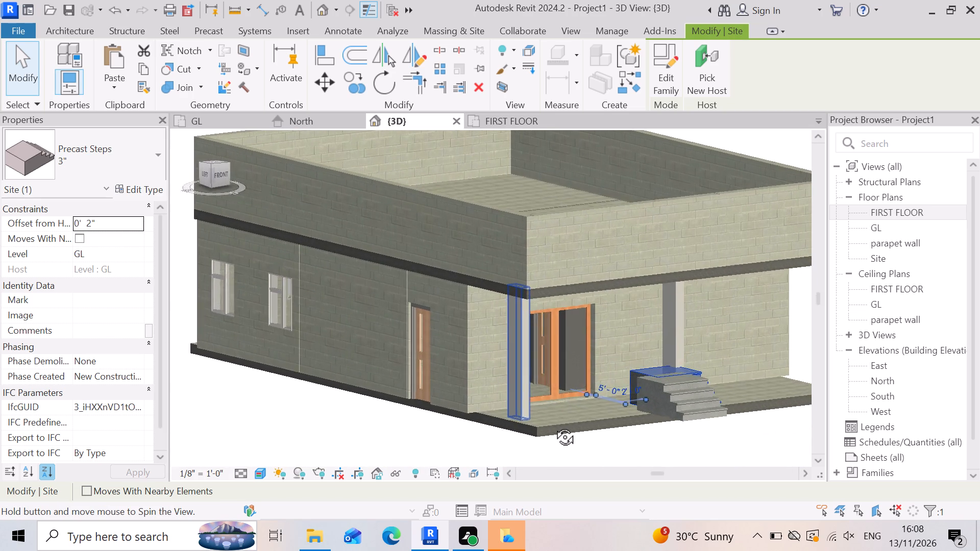
middle_click_drag(553, 425, 556, 428, "shift")
right_click_drag(553, 425, 556, 428, "shift")
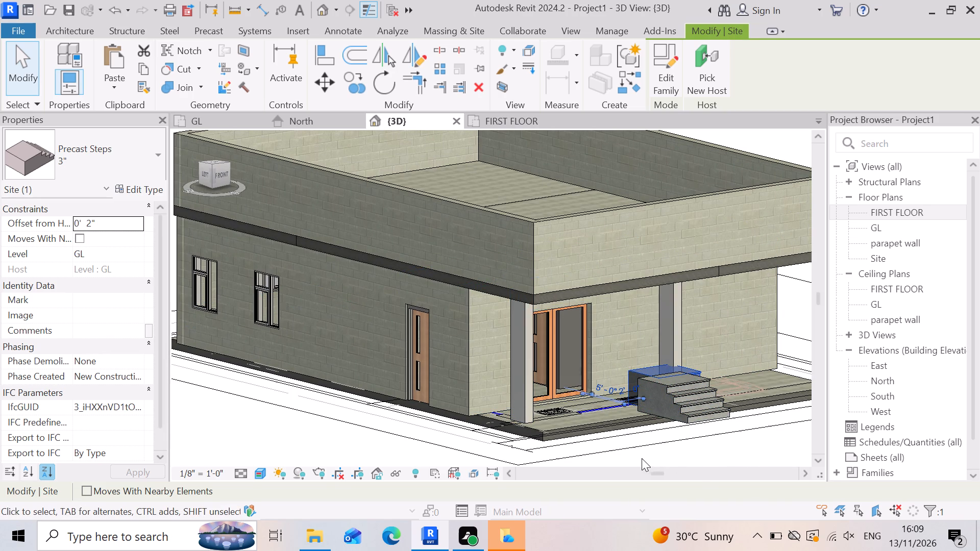
key("Escape")
scroll(702, 384, "up", 2)
left_click(683, 411)
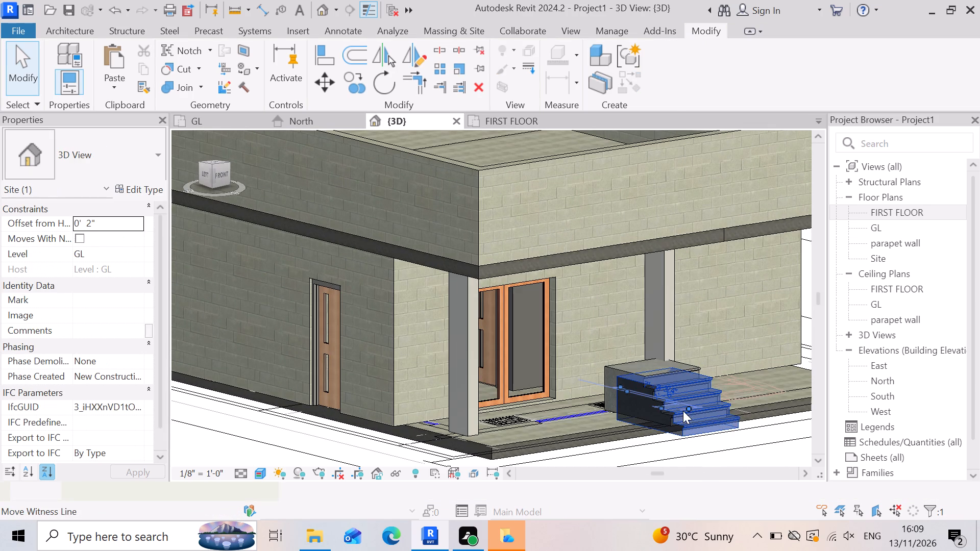
key("Left")
key("Left")
key("Left")
key("Left")
key("Left")
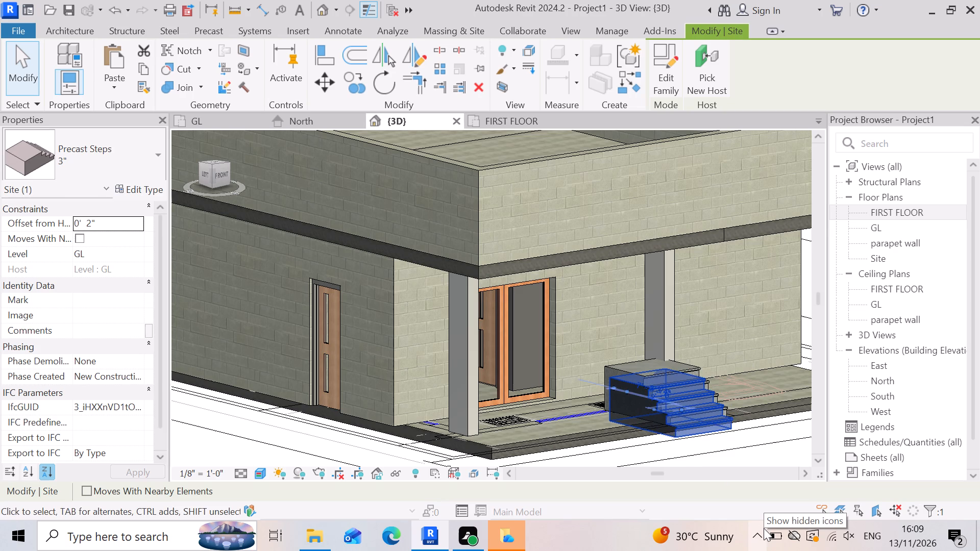
key("Left")
key("Left")
key("Left")
key("Left")
key("Left")
key("Left")
key("Left")
key("Left")
key("Left")
key("Left")
key("Left")
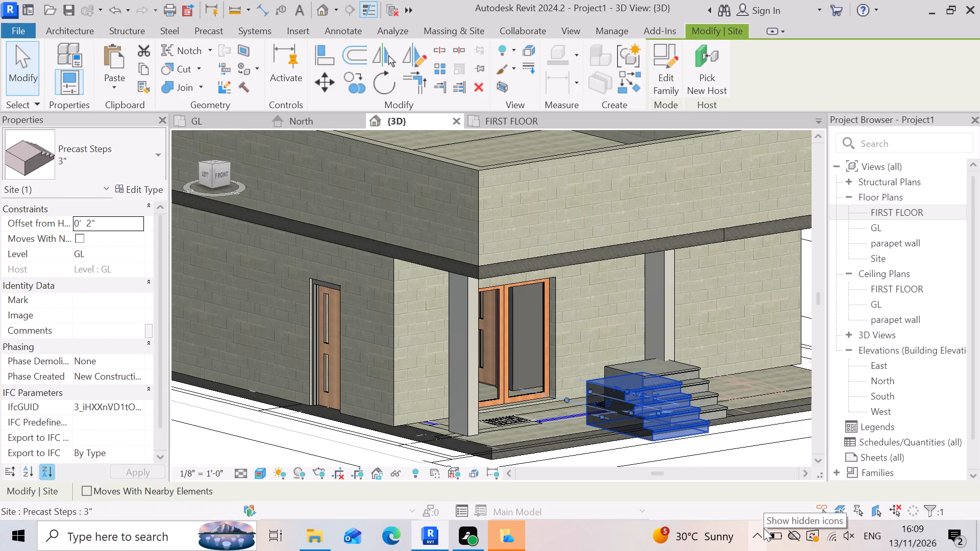
key("Left")
key("Left")
key("Left")
key("Left")
key("Left")
key("Left")
key("Left")
key("Left")
key("Left")
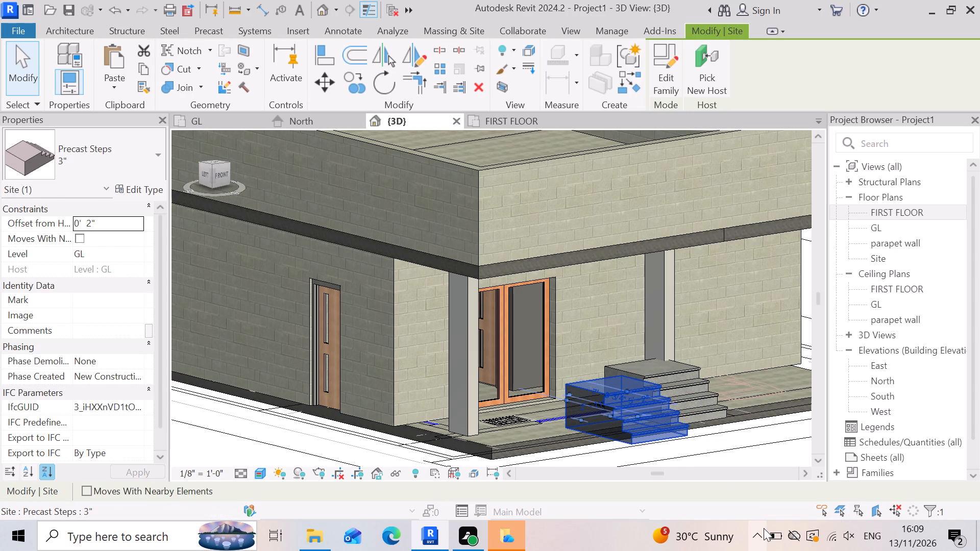
key("Left")
key("Left")
key("Left")
key("Left")
key("Left")
key("Left")
key("Left")
key("Left")
key("Left")
key("Left")
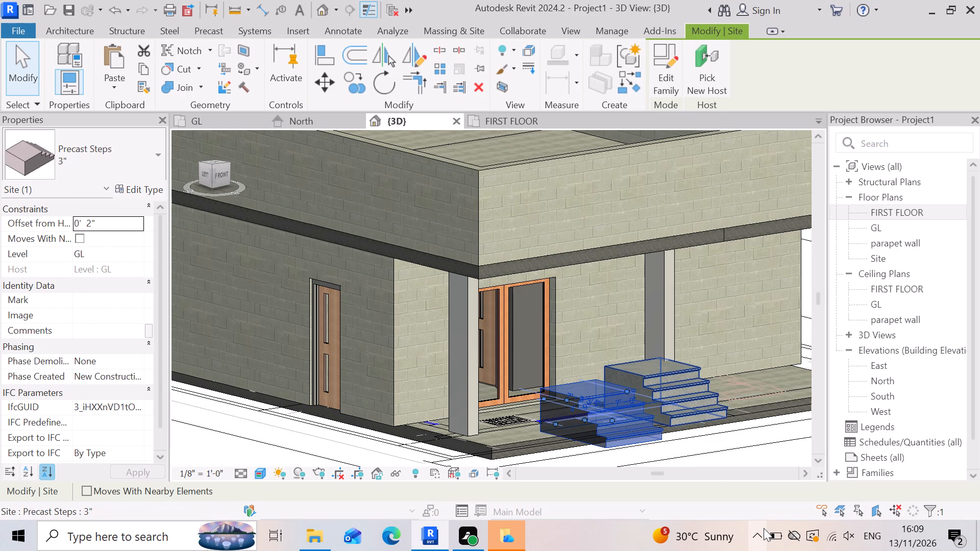
key("Left")
key("Left")
key("Left")
key("Left")
key("Left")
key("Left")
key("Left")
key("Left")
key("Left")
key("Left")
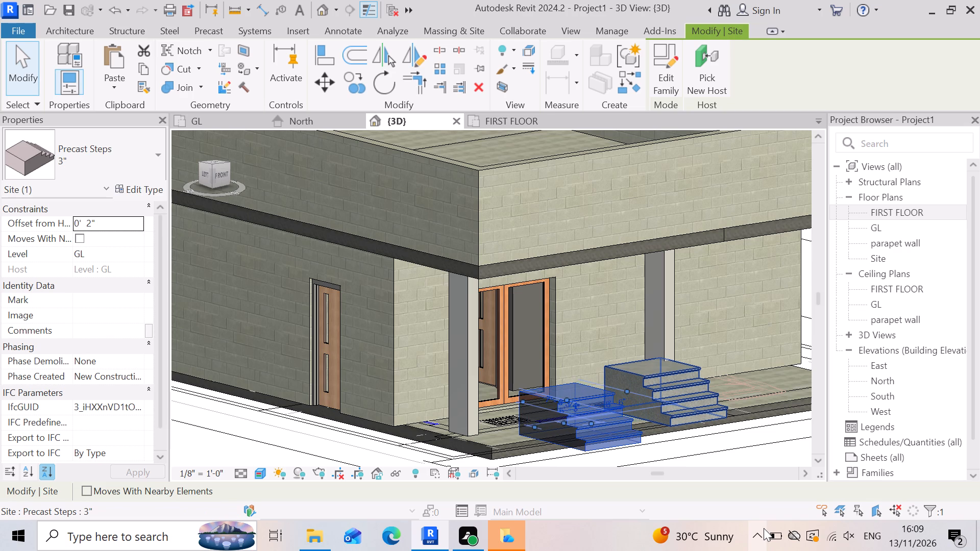
key("Left")
key("Left")
key("Left")
key("Left")
key("Left")
key("Left")
key("Left")
key("Left")
key("Left")
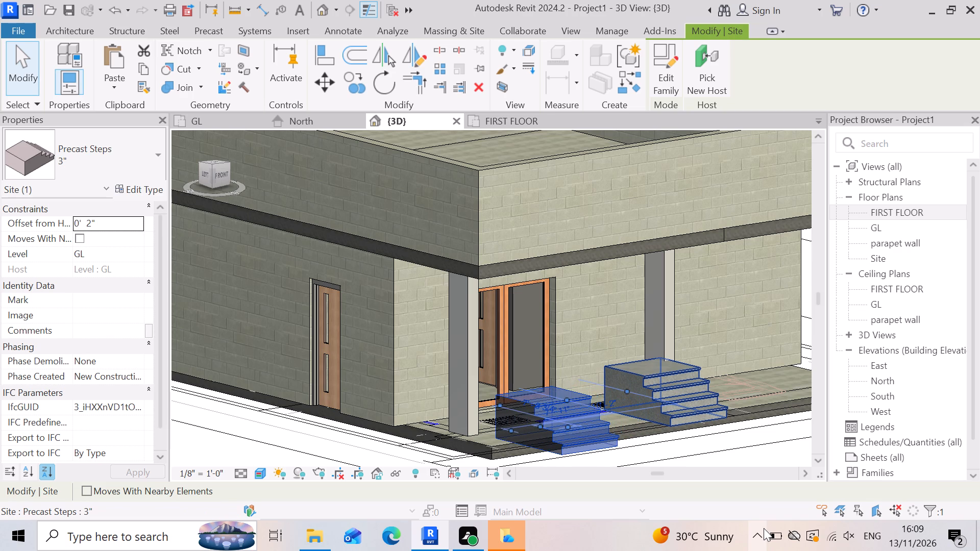
key("Left")
key("Left")
key("Left")
key("Left")
key("Left")
key("Left")
key("Left")
key("Left")
key("Left")
key("Left")
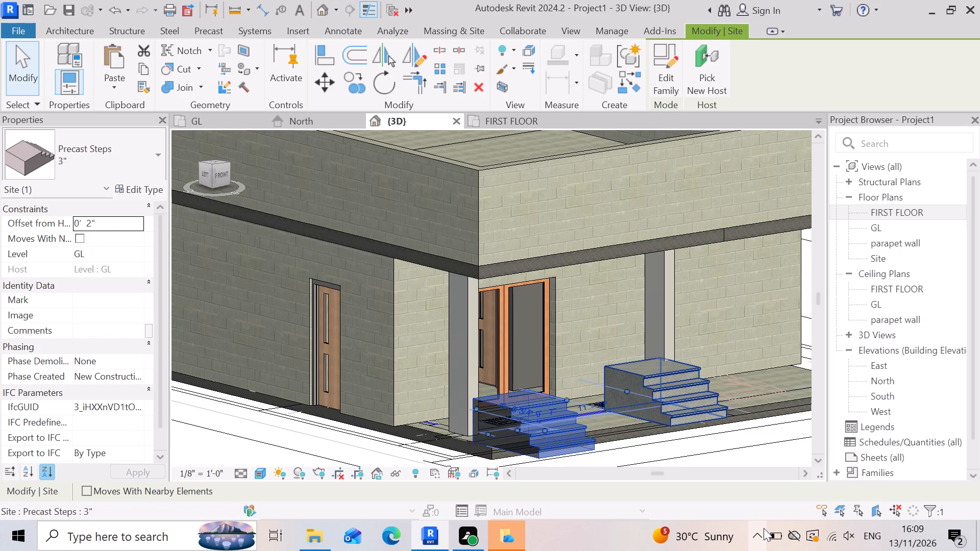
key("Left")
key("Left")
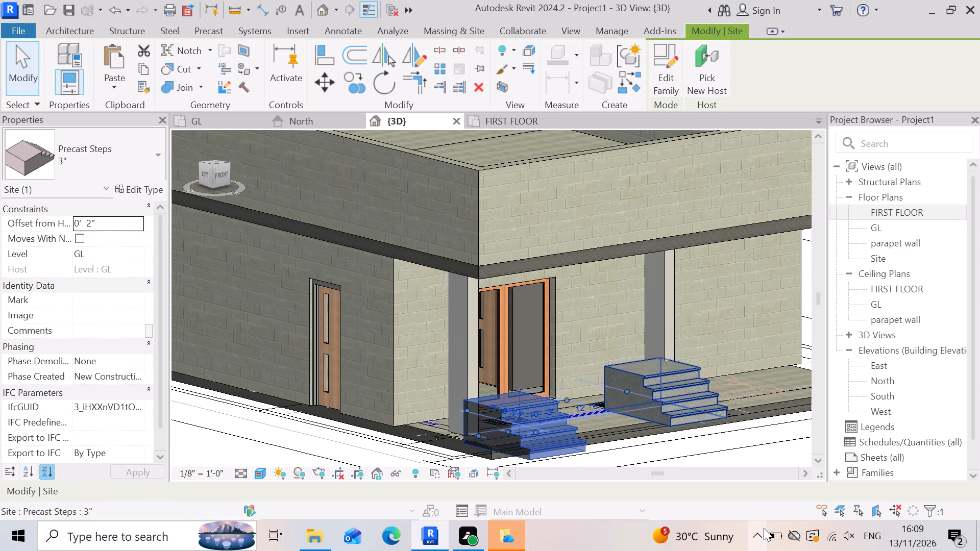
key("Escape")
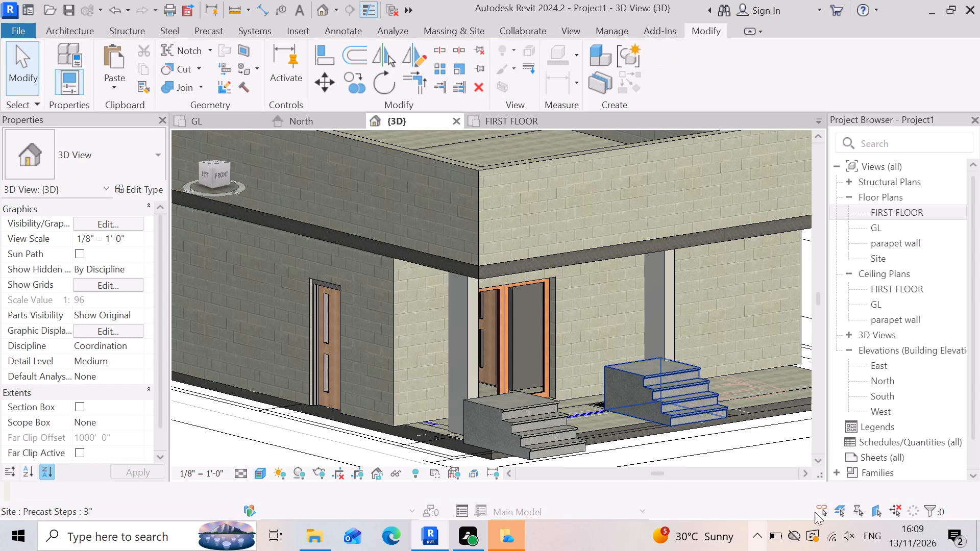
key("Escape")
Examine from below and from the side how the two Precast Steps sit against the slab's front edge.
scroll(669, 434, "up", 5)
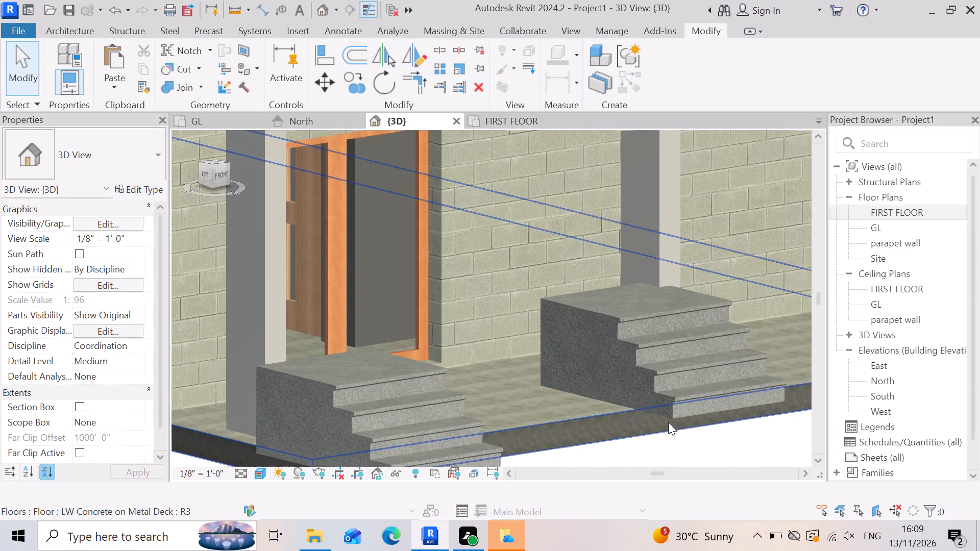
scroll(668, 422, "up", 12)
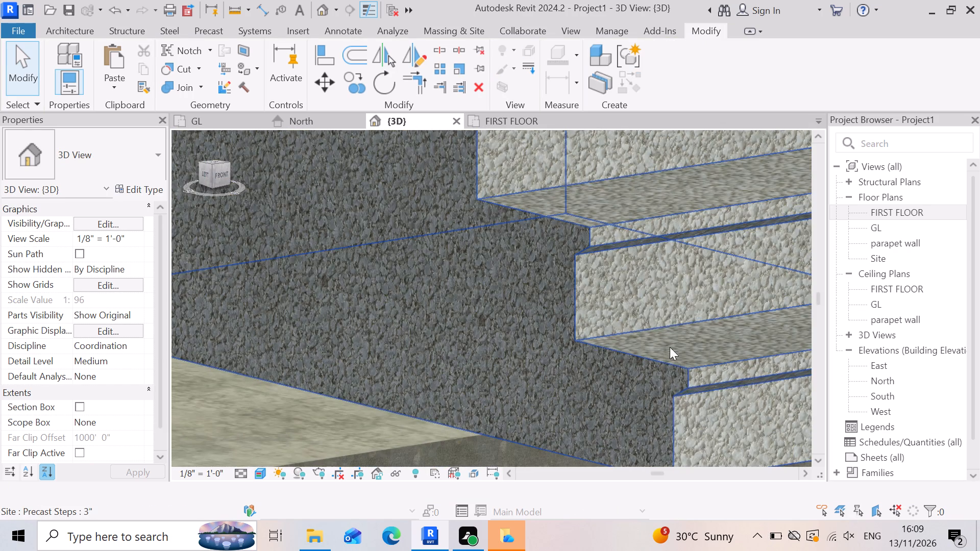
scroll(656, 306, "down", 4)
scroll(575, 378, "down", 2)
middle_click_drag(550, 409, 536, 377, "shift")
right_click_drag(547, 404, 536, 377, "shift")
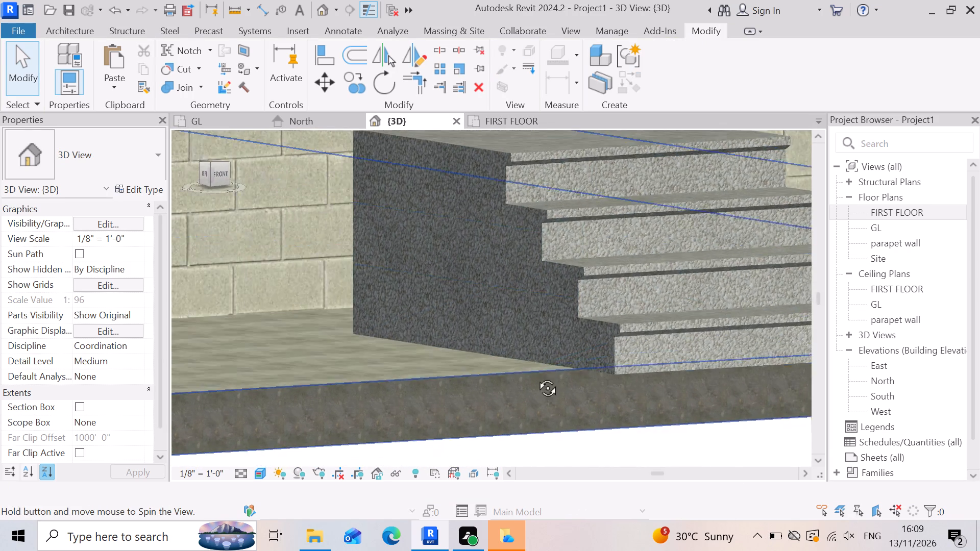
middle_click_drag(536, 377, 556, 298, "shift")
right_click_drag(536, 377, 556, 298, "shift")
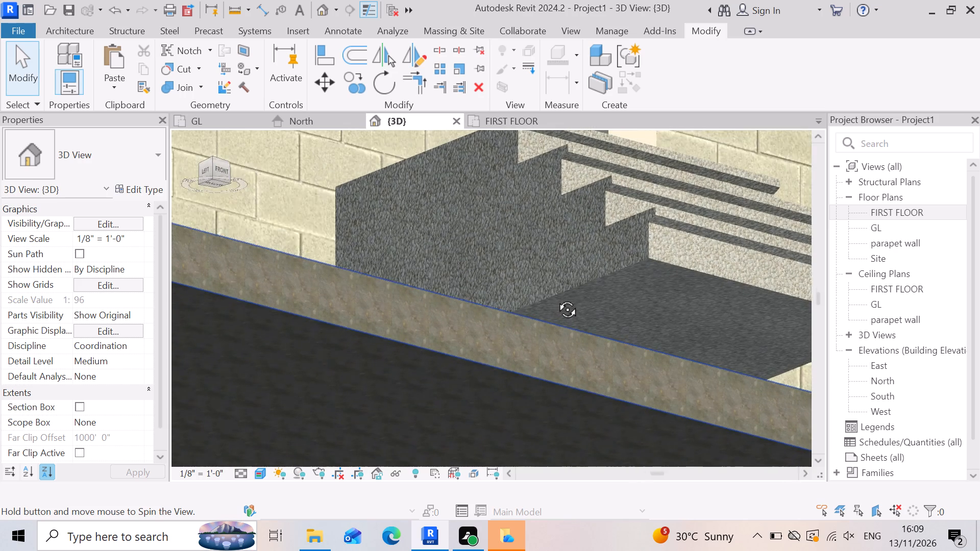
middle_click_drag(556, 298, 636, 366, "shift")
right_click_drag(556, 298, 636, 366, "shift")
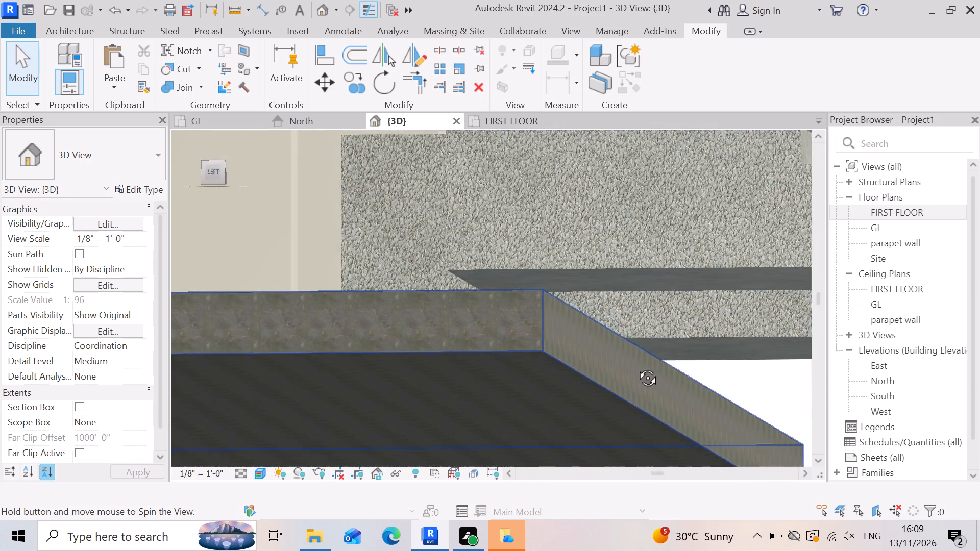
middle_click_drag(636, 366, 668, 380, "shift")
right_click_drag(636, 366, 668, 380, "shift")
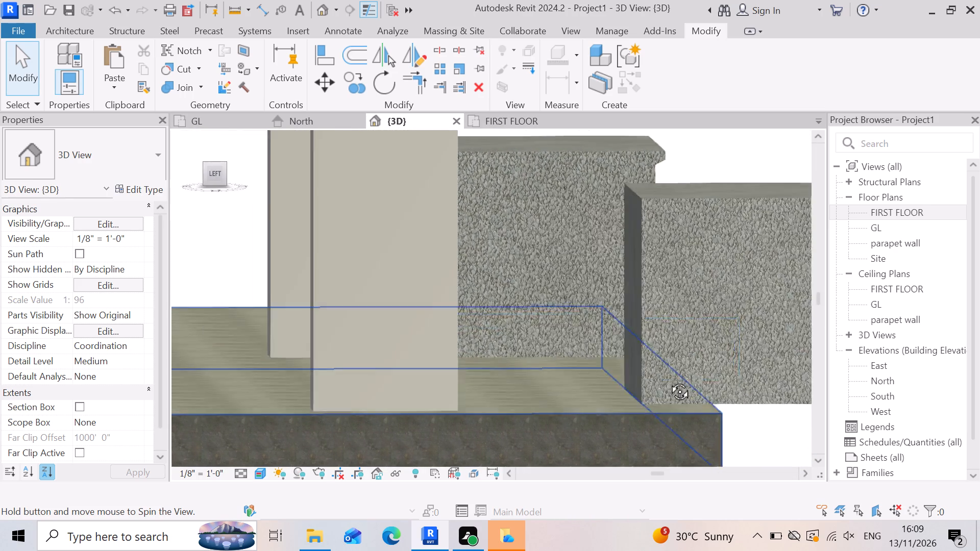
middle_click_drag(668, 380, 713, 377, "shift")
right_click_drag(668, 380, 713, 377, "shift")
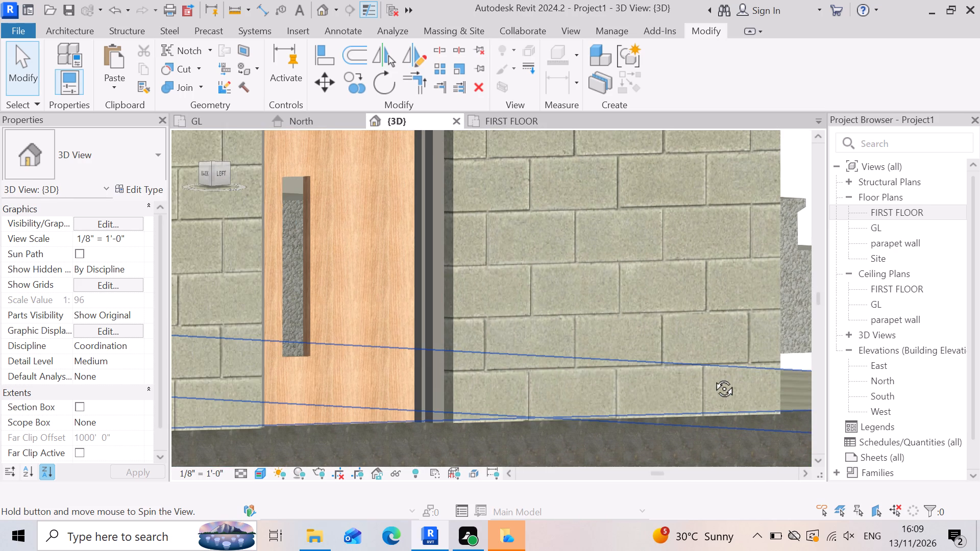
middle_click_drag(713, 377, 572, 387, "shift")
right_click_drag(713, 377, 572, 387, "shift")
scroll(576, 384, "down", 6)
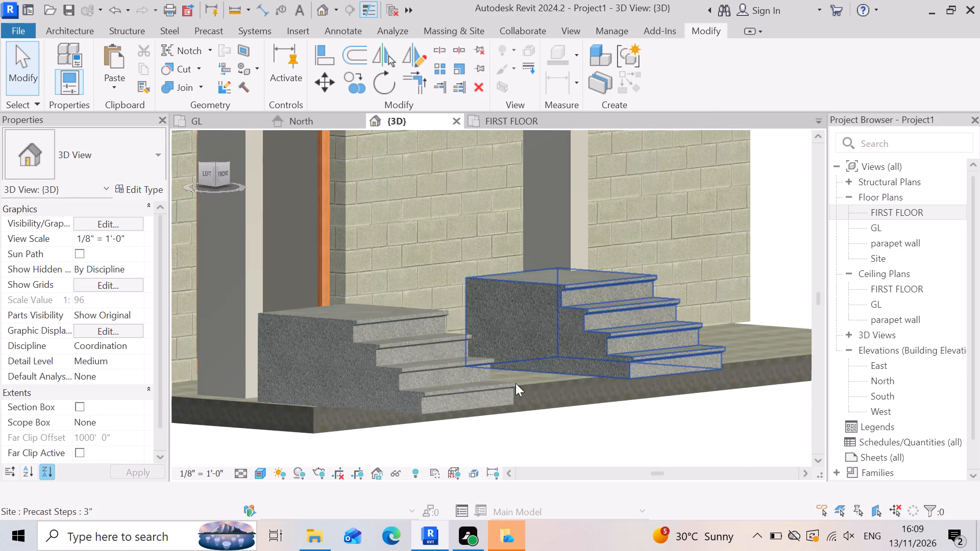
Nudge the corner Precast Steps back toward the front wall until their lowest riser is near the slab's front edge.
left_click(335, 365)
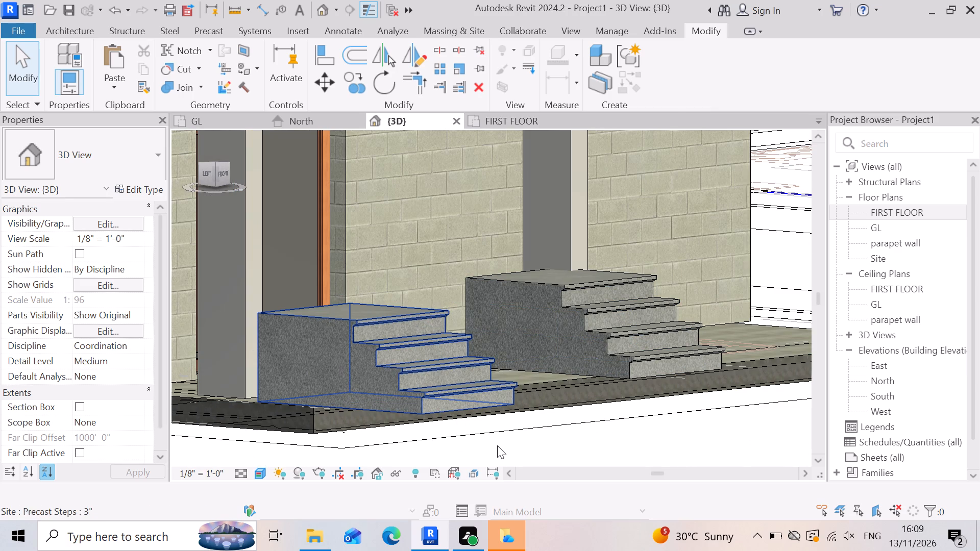
key("Left")
key("Left")
key("Left")
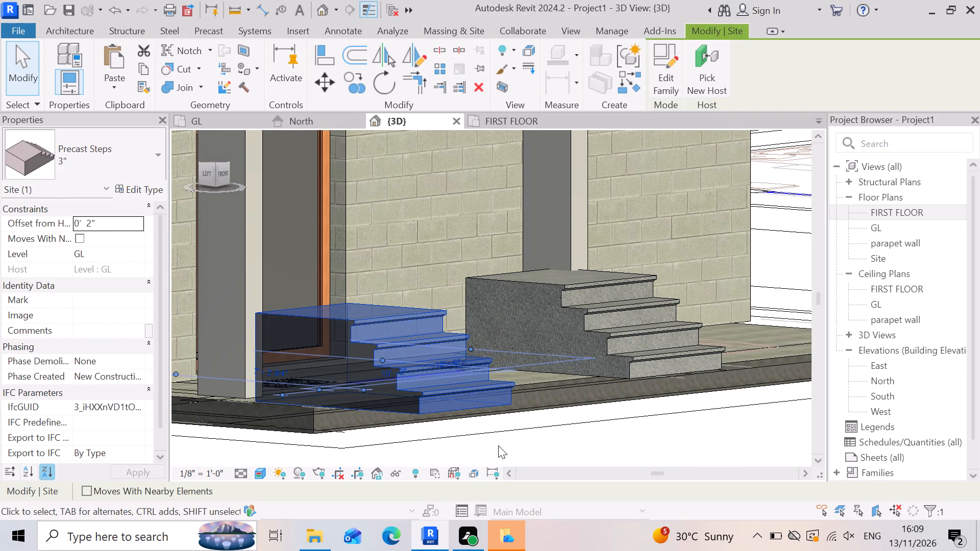
key("Left")
key("Left")
key("Left")
key("Left")
key("Left")
key("Left")
key("Left")
key("Left")
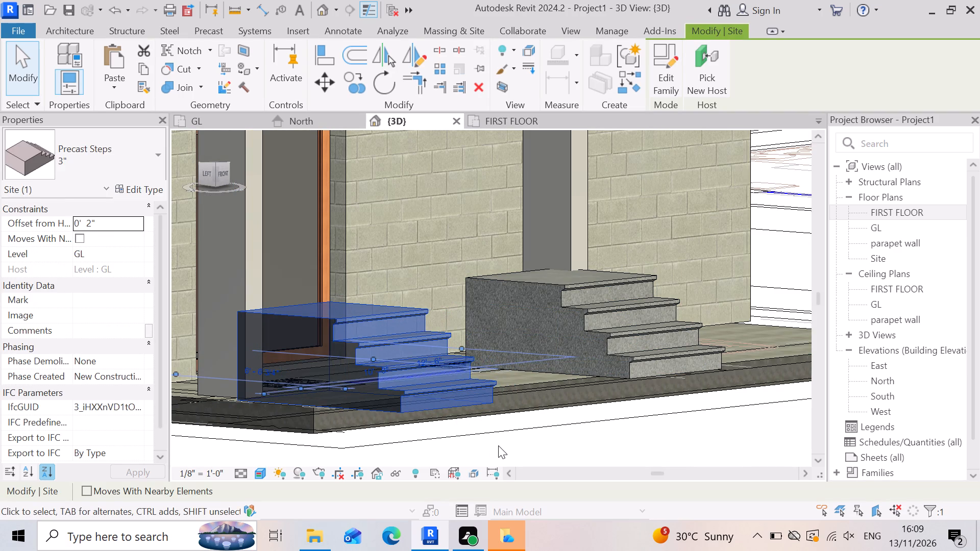
key("Left")
key("Left")
key("Left")
key("Left")
key("Left")
key("Left")
key("Left")
key("Left")
key("Left")
key("Left")
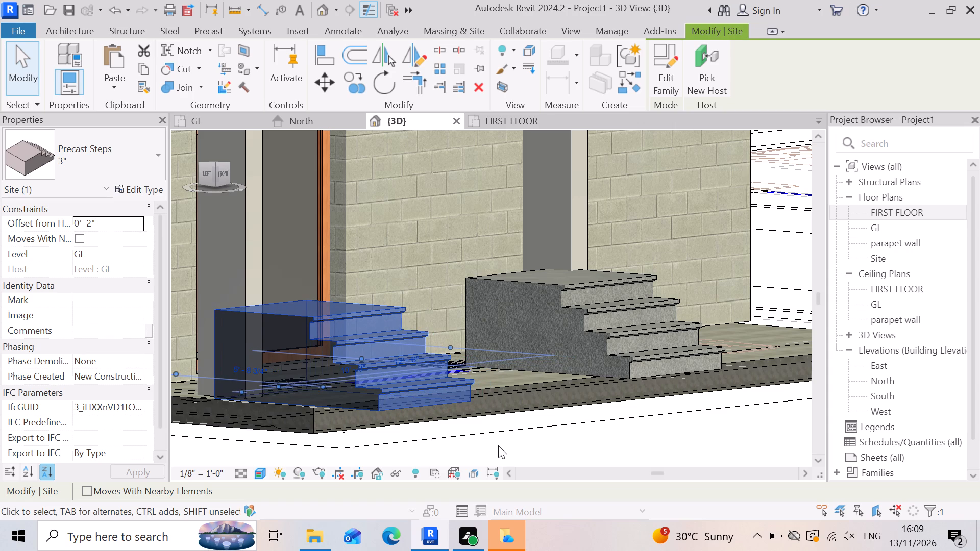
key("Left")
key("Left")
key("Left")
key("Left")
key("Left")
key("Left")
key("Left")
Nudge the corner Precast Steps slightly along the building's front toward the slab's outer corner.
key("Down")
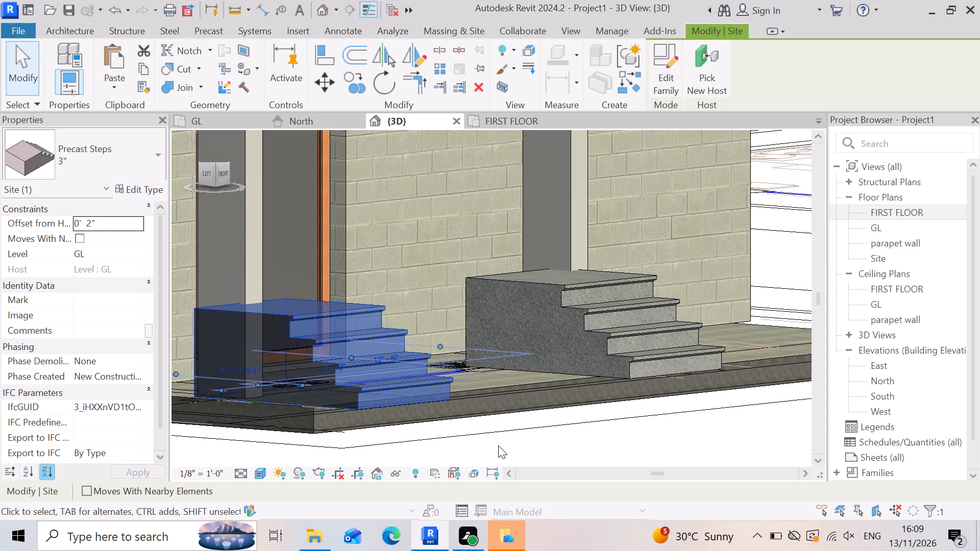
key("Down")
key("Down")
key("Down")
key("Down")
key("Down")
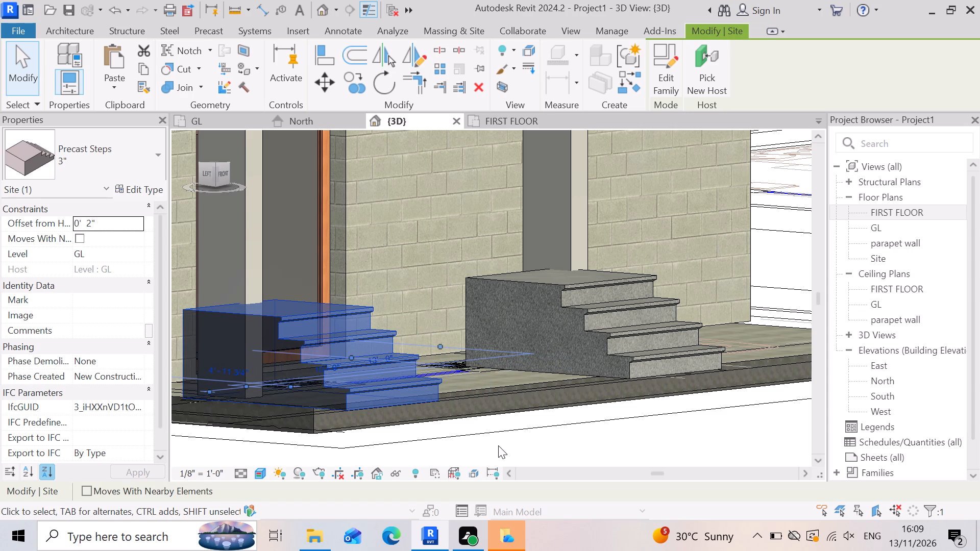
key("Up")
key("Up")
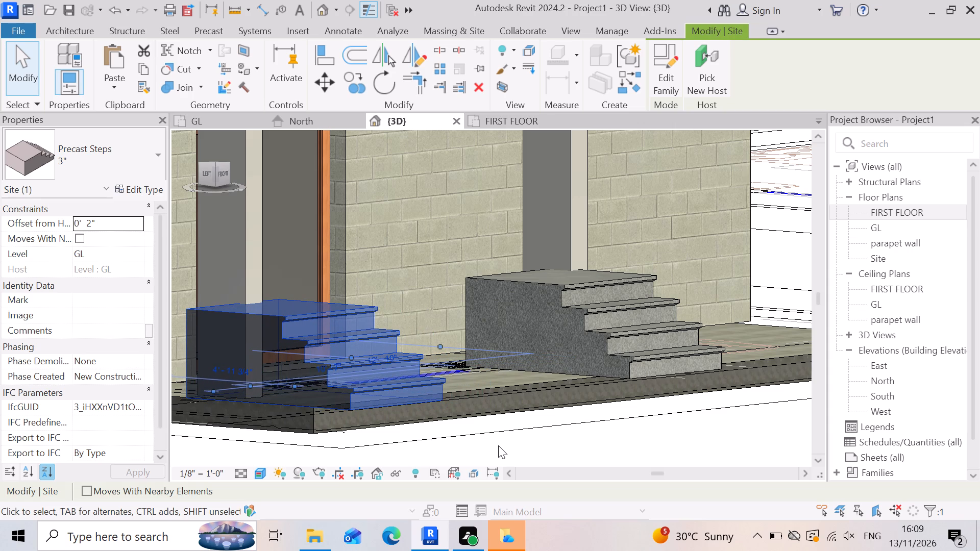
scroll(529, 290, "down", 3)
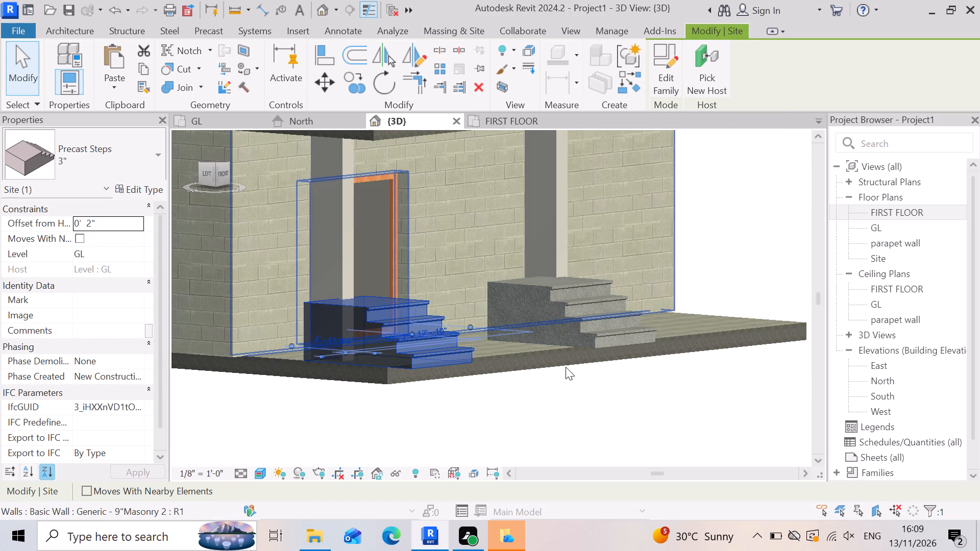
left_click(565, 369)
left_click(572, 444)
Nudge the corner Precast Steps outward past the slab's front edge, to temporary dimensions of about 9' 4 1/2" and 11' 7 1/2".
scroll(373, 319, "up", 2)
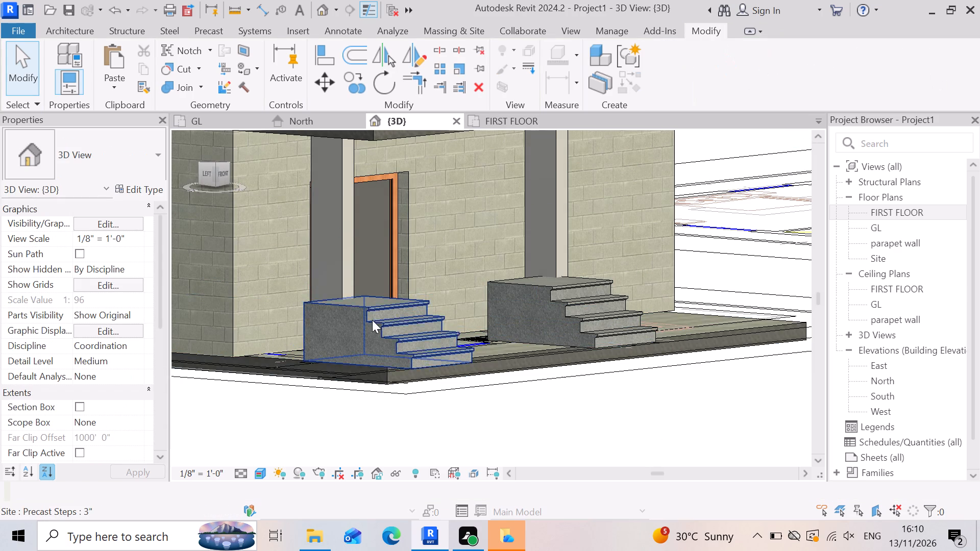
scroll(372, 320, "up", 5)
scroll(341, 435, "up", 3)
scroll(416, 410, "up", 5)
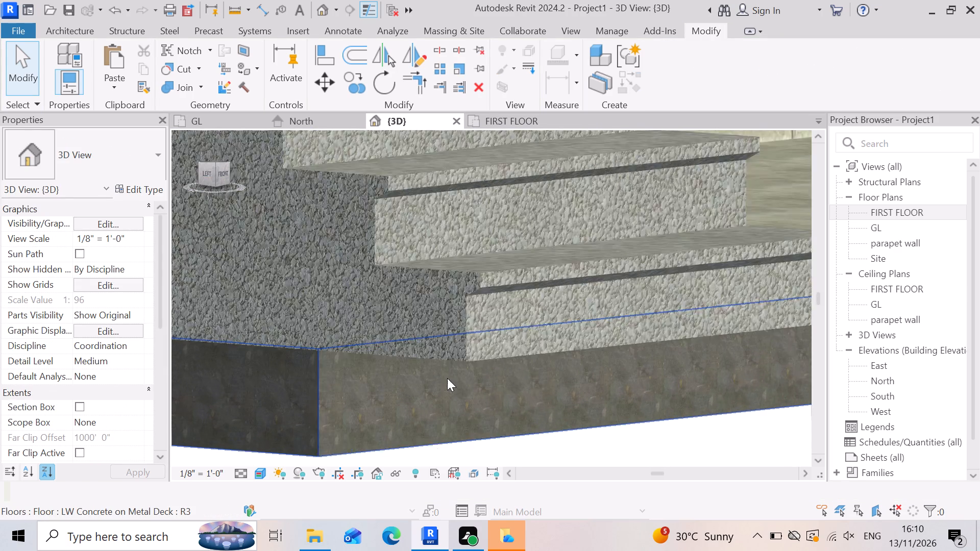
left_click(475, 345)
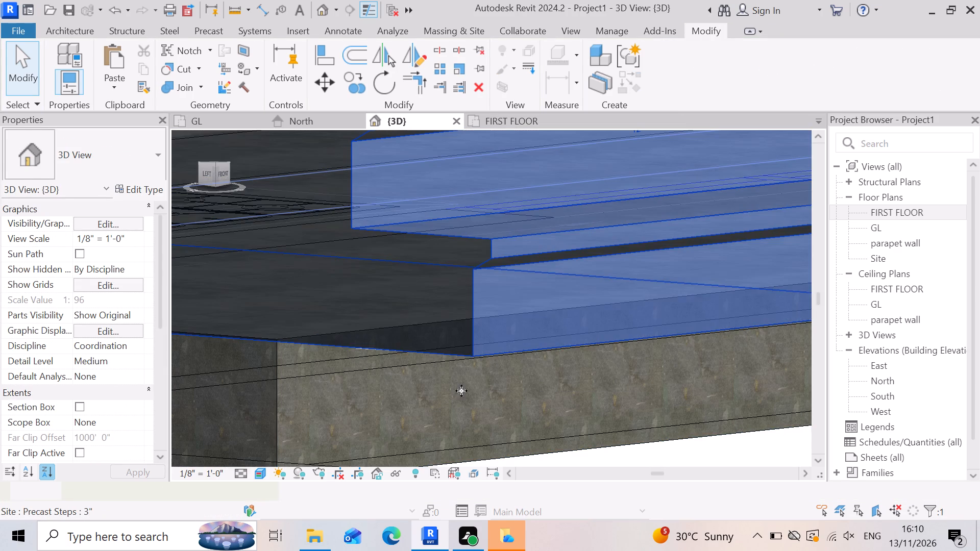
scroll(444, 370, "down", 3)
left_click(501, 438)
scroll(442, 373, "down", 3)
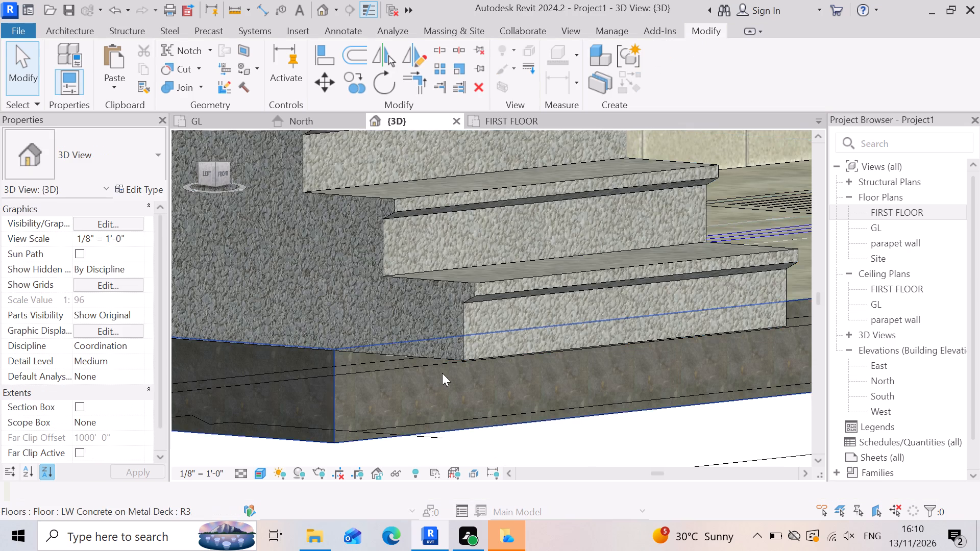
middle_click_drag(443, 440, 429, 411, "shift")
right_click_drag(440, 435, 429, 411, "shift")
left_click(383, 208)
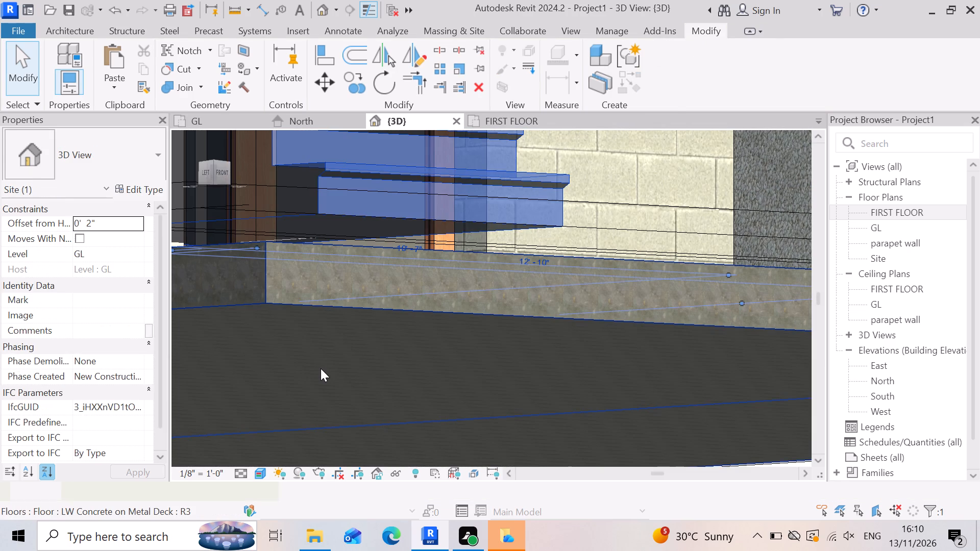
key("Down")
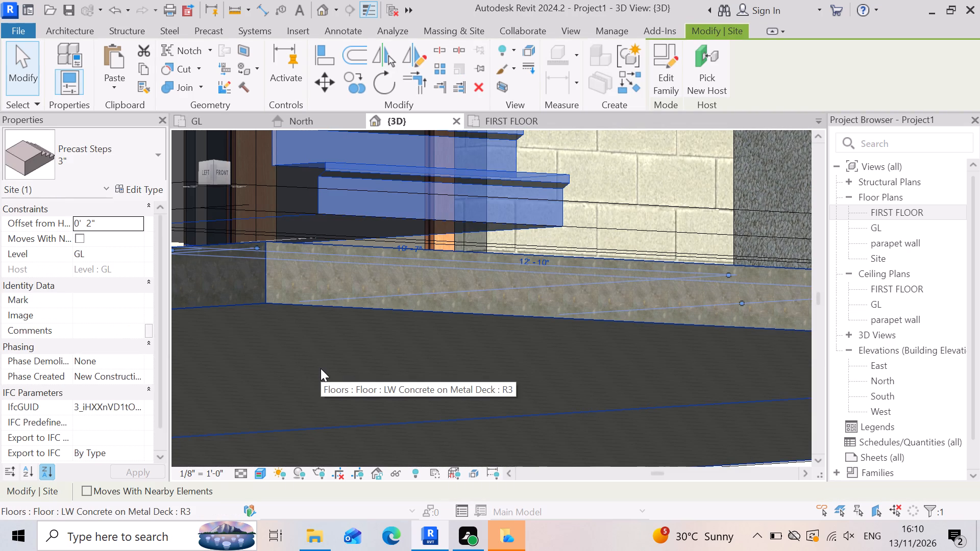
key("Down")
key("Left")
key("Left")
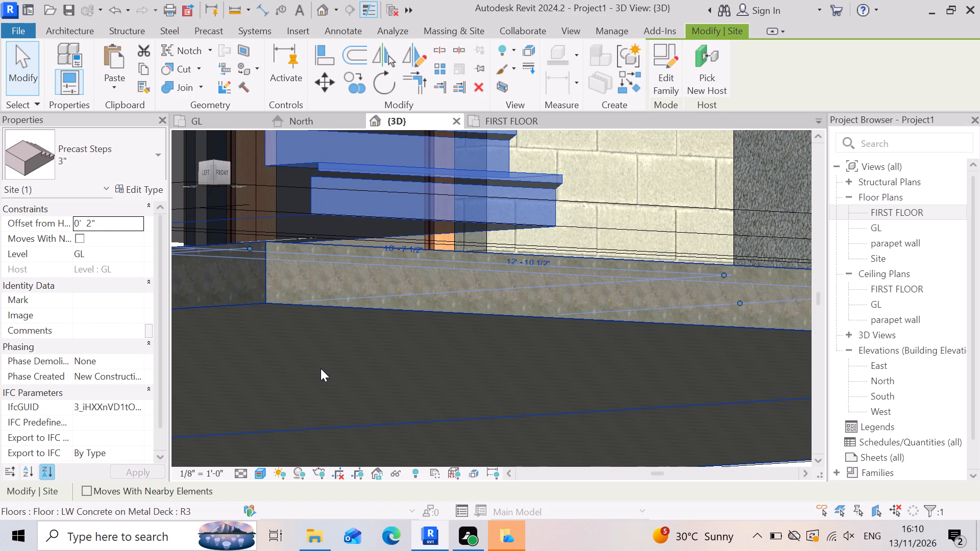
key("Left")
key("Right")
key("Right")
key("Right")
key("Right")
key("Right")
key("Right")
key("Right")
key("Right")
key("Right")
key("Right")
key("Right")
key("Right")
key("Right")
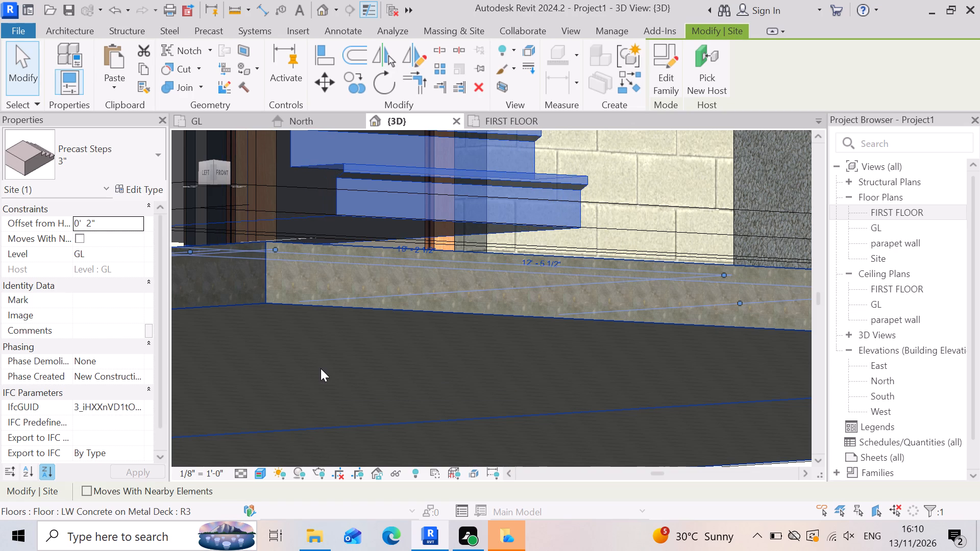
key("Right")
key("Right")
key("Right")
key("Right")
key("Right")
key("Right")
key("Right")
key("Right")
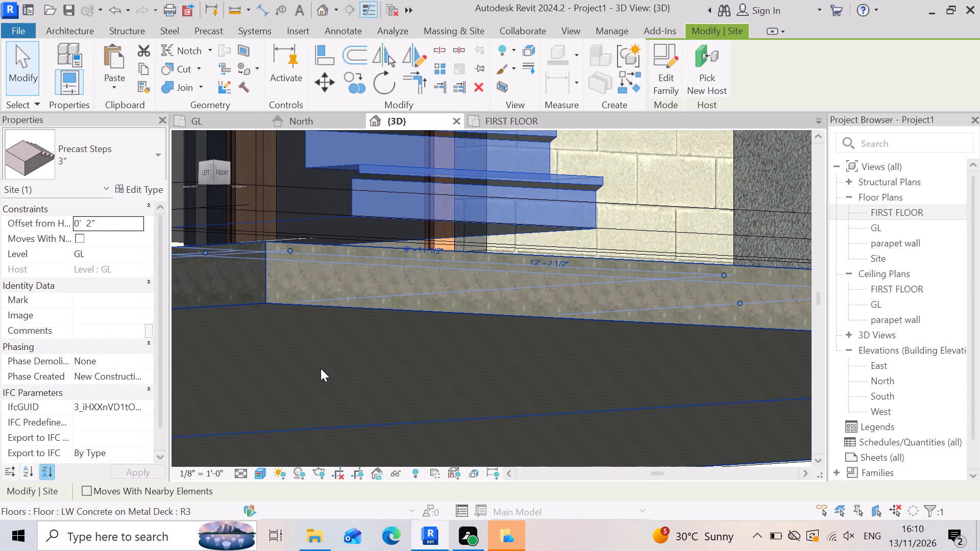
key("Right")
key("Right")
key("Right")
key("Right")
key("Right")
key("Right")
key("Right")
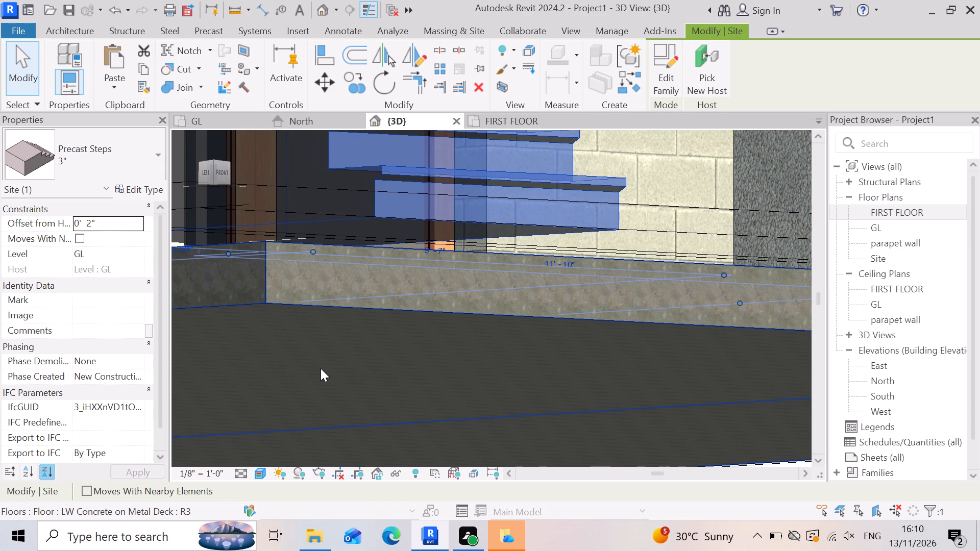
key("Right")
key("Right")
key("Right")
key("Right")
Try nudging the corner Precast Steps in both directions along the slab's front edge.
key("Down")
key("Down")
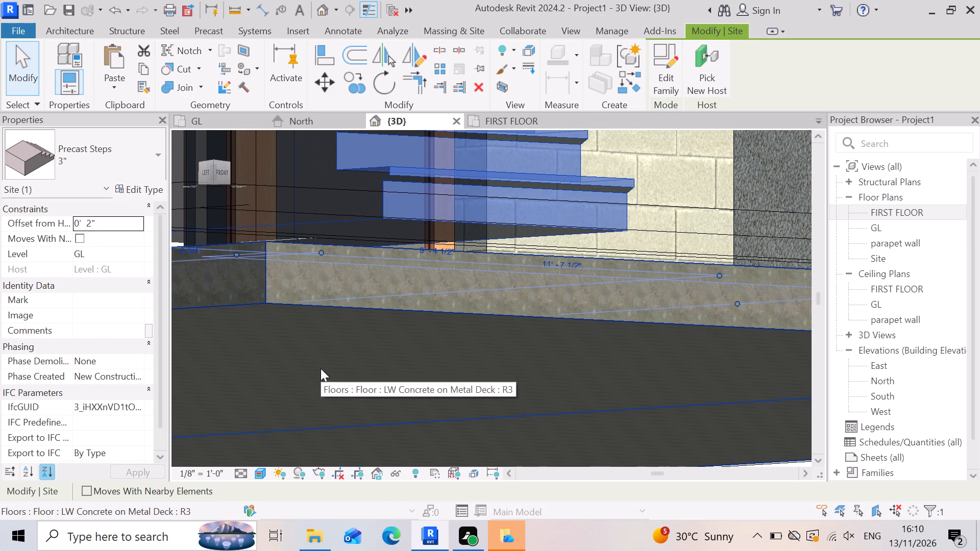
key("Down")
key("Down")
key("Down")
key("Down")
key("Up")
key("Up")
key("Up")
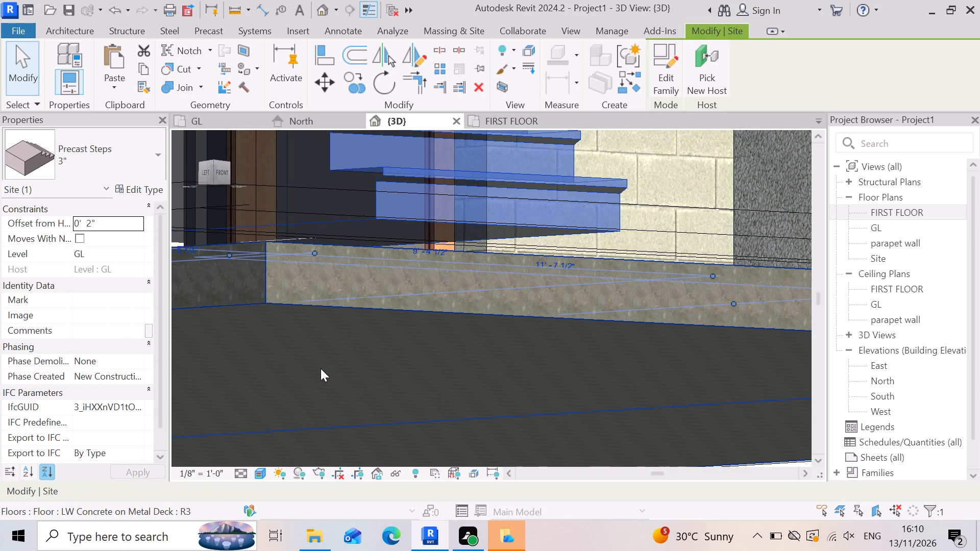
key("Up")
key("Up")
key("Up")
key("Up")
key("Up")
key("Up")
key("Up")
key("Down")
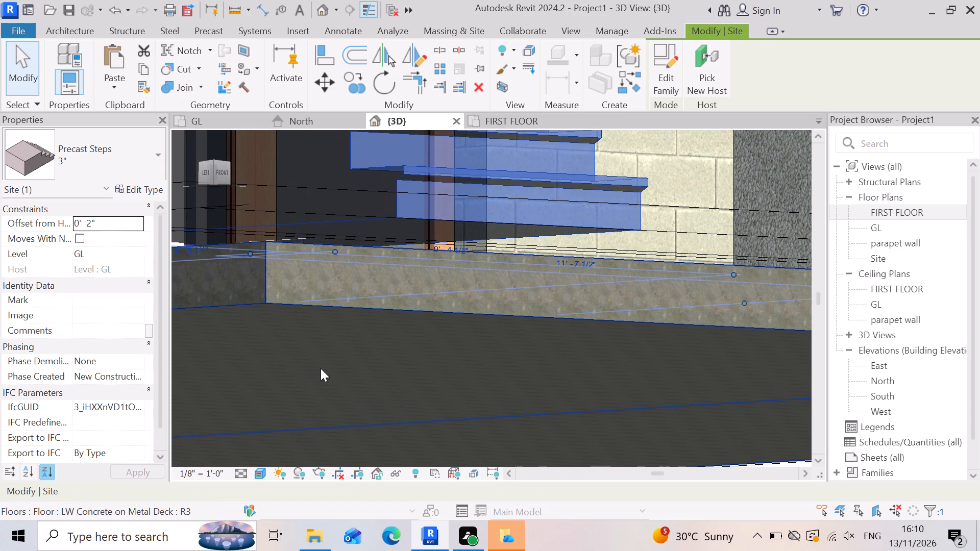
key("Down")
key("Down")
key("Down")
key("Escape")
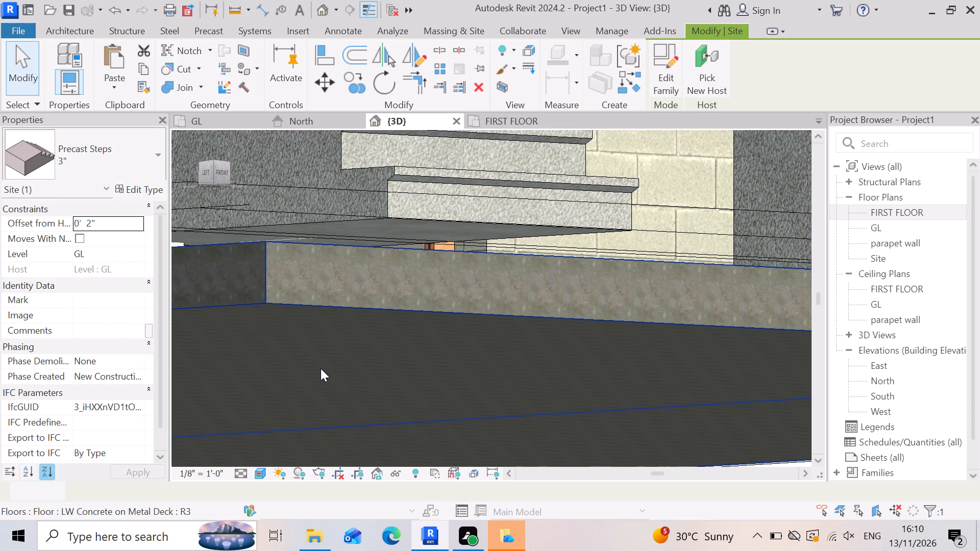
Examine from below and above how the corner Precast Steps sit relative to the slab's edge and the neighbouring steps.
scroll(456, 324, "down", 4)
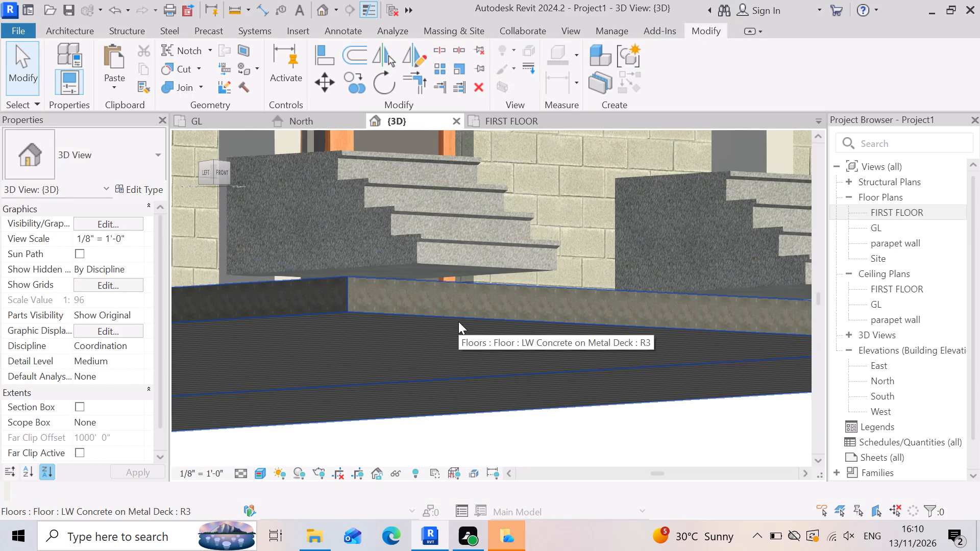
scroll(459, 327, "down", 3)
middle_click_drag(521, 371, 520, 382, "shift")
right_click_drag(521, 371, 520, 382, "shift")
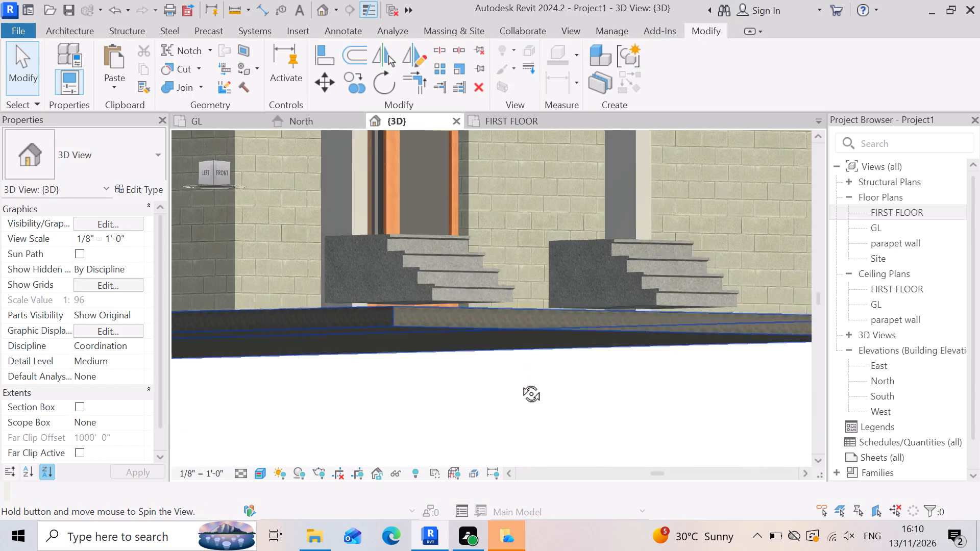
middle_click_drag(520, 382, 523, 415, "shift")
right_click_drag(520, 382, 522, 416, "shift")
scroll(424, 364, "up", 4)
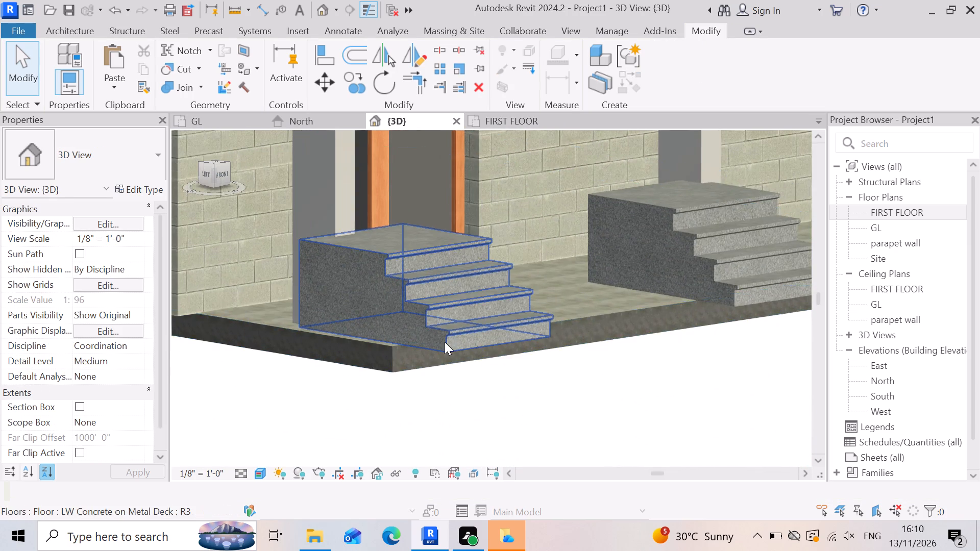
Nudge the corner Precast Steps along the building's front toward the slab's outer corner, to temporary dimensions of about 9' 10" and 12' 1".
left_click(395, 330)
scroll(457, 336, "up", 3)
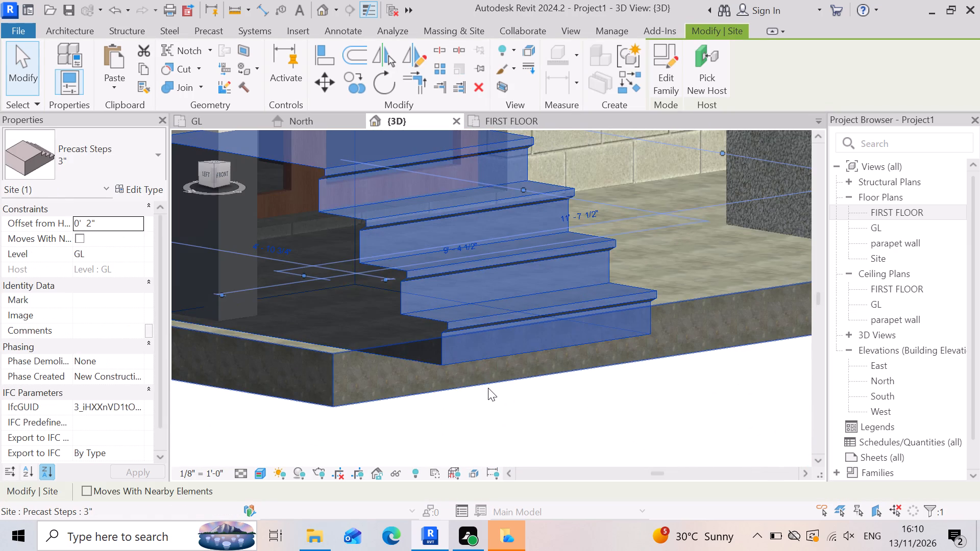
key("Left")
key("Left")
key("Left")
key("Left")
key("Left")
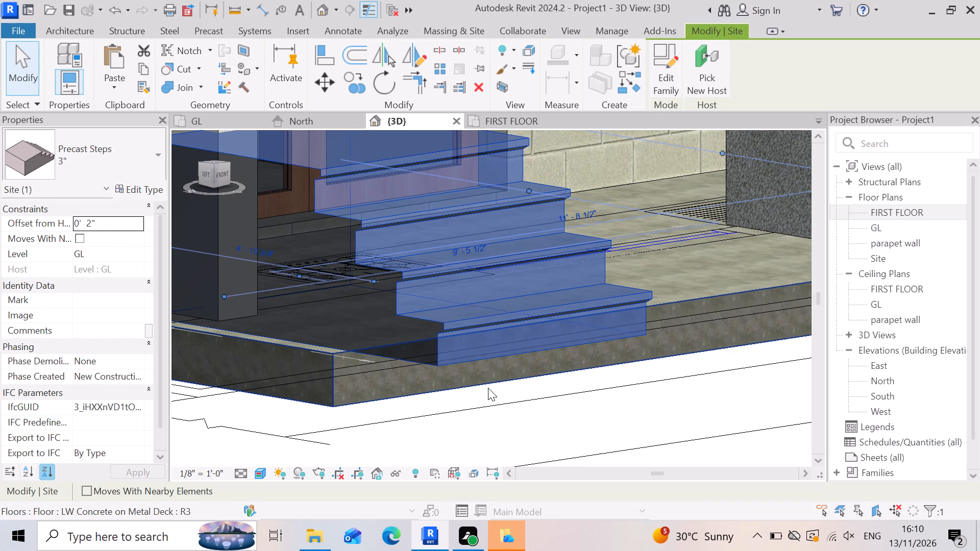
key("Left")
key("Left")
key("Left")
key("Left")
key("Left")
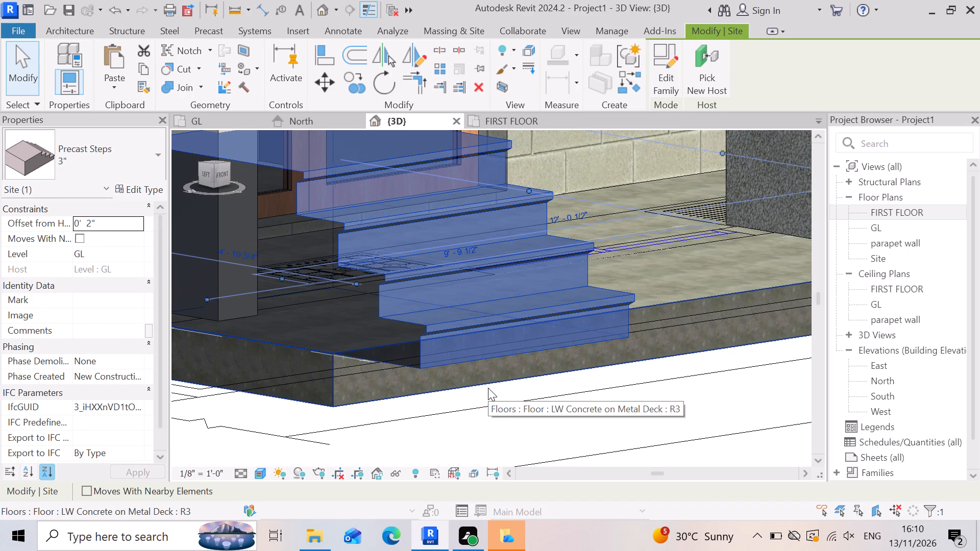
key("Left")
key("Escape")
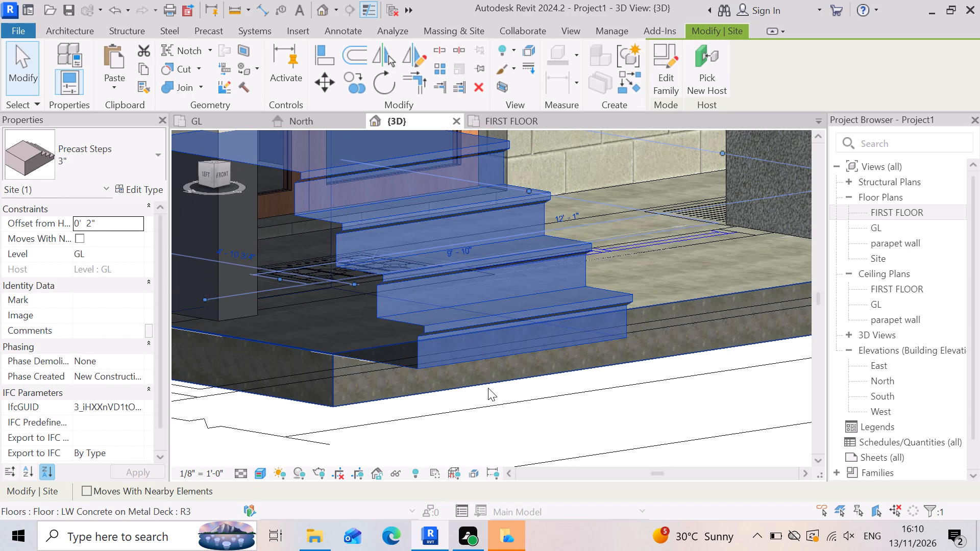
key("Escape")
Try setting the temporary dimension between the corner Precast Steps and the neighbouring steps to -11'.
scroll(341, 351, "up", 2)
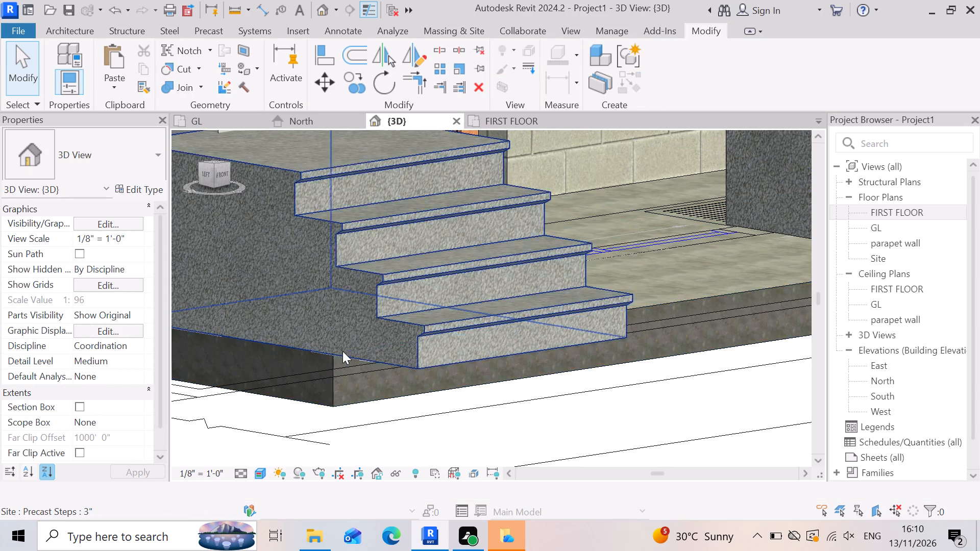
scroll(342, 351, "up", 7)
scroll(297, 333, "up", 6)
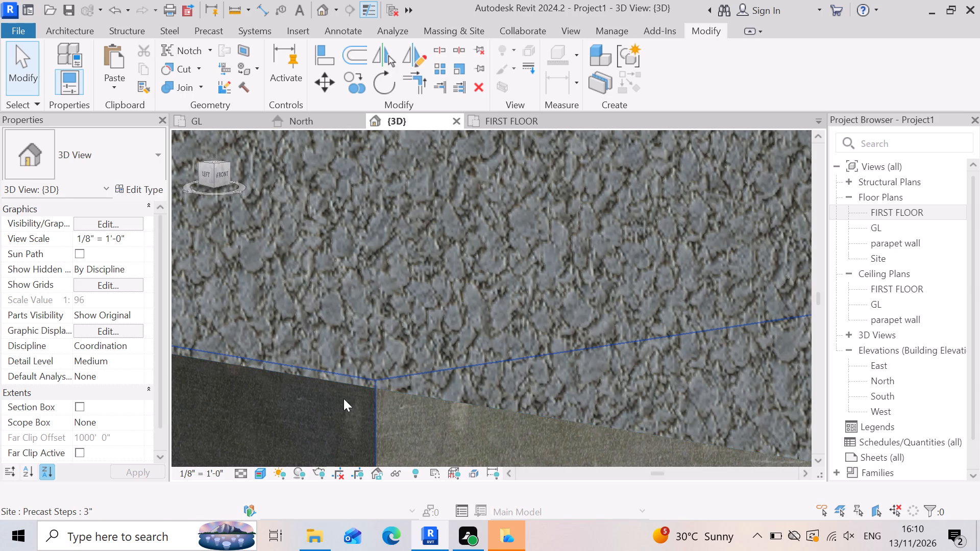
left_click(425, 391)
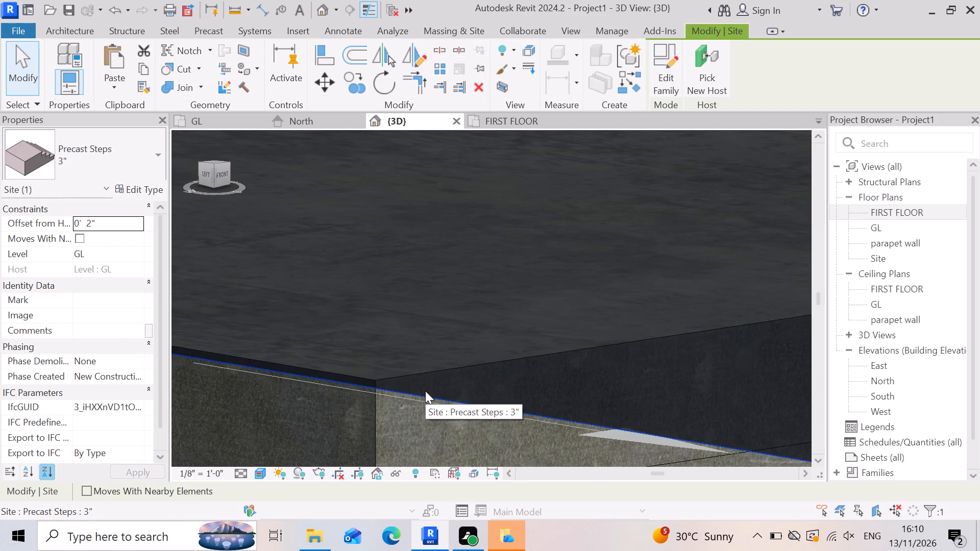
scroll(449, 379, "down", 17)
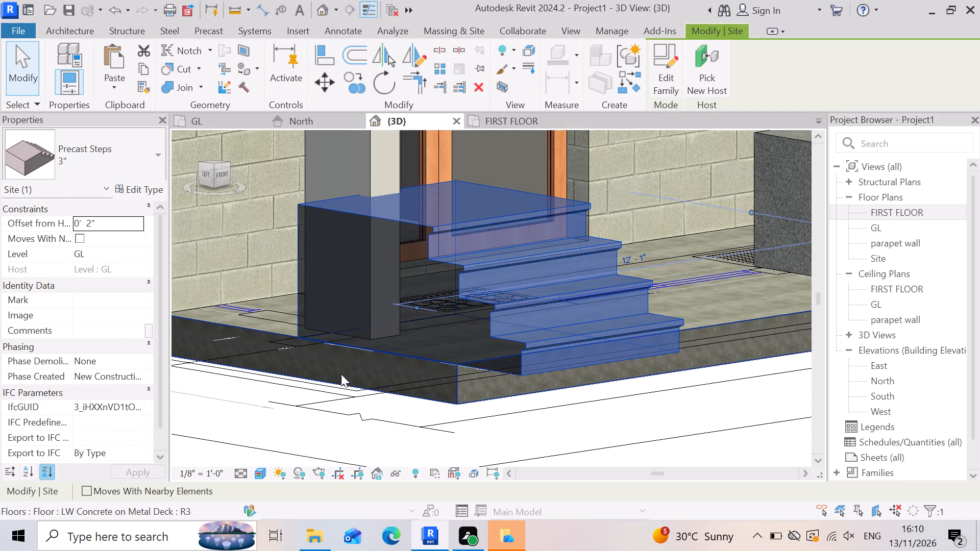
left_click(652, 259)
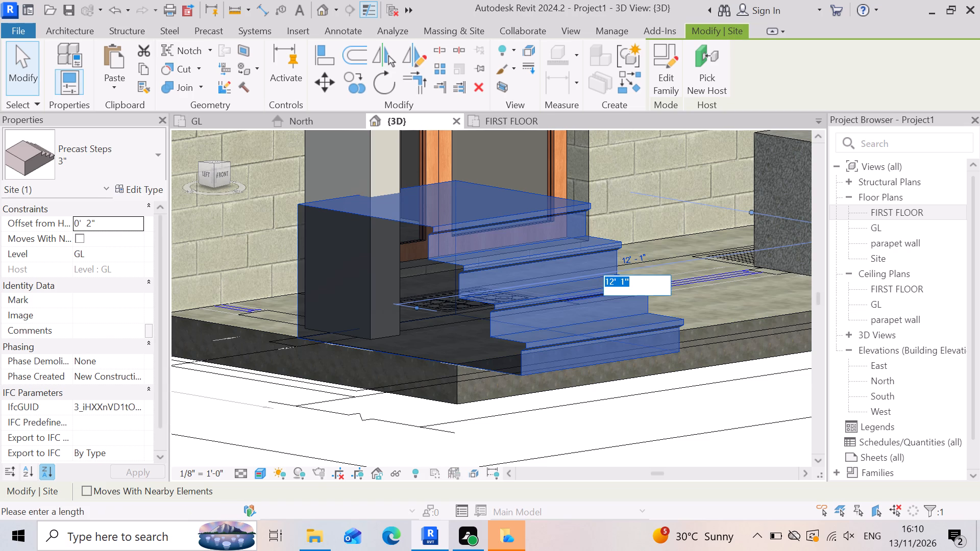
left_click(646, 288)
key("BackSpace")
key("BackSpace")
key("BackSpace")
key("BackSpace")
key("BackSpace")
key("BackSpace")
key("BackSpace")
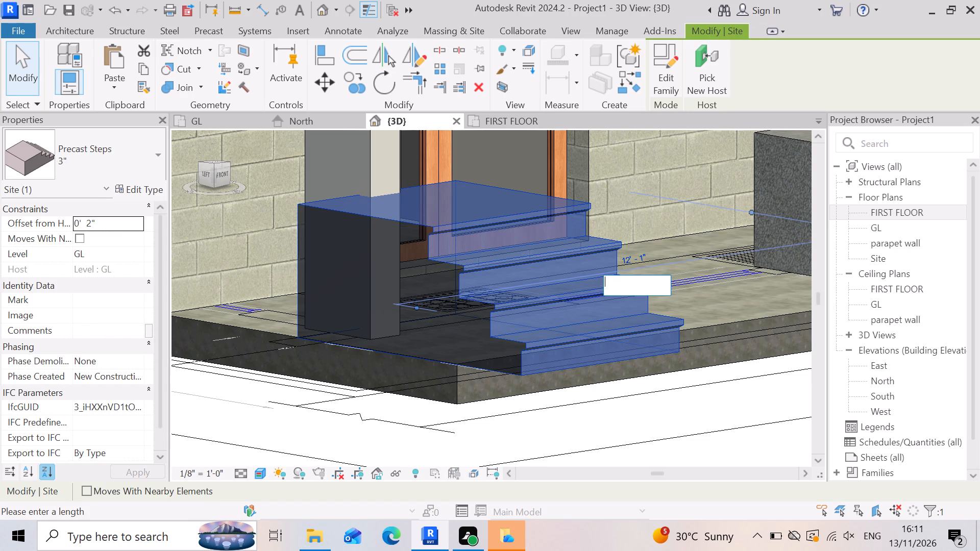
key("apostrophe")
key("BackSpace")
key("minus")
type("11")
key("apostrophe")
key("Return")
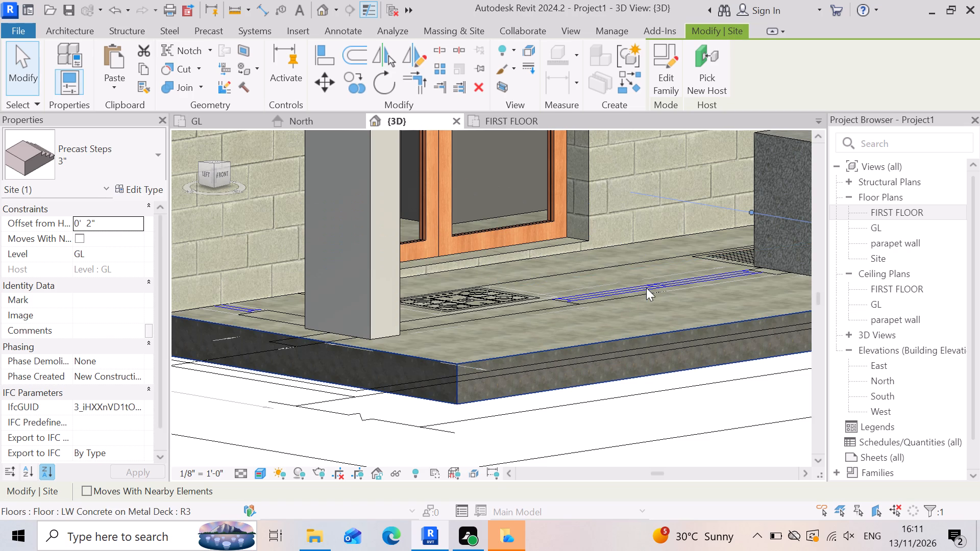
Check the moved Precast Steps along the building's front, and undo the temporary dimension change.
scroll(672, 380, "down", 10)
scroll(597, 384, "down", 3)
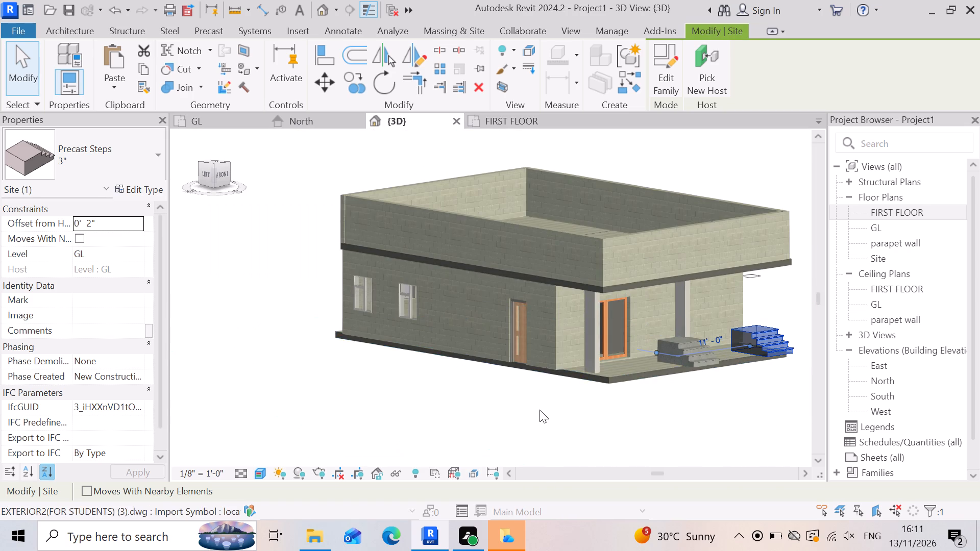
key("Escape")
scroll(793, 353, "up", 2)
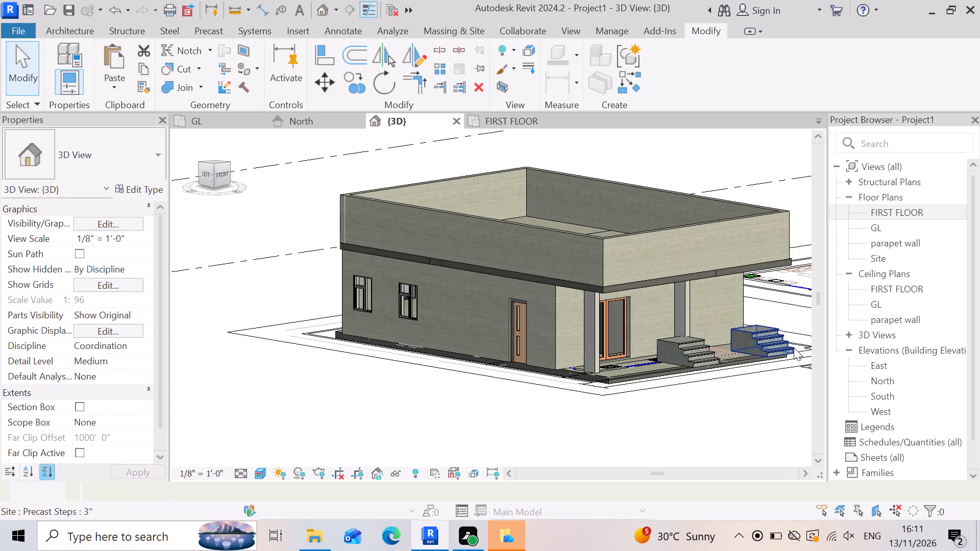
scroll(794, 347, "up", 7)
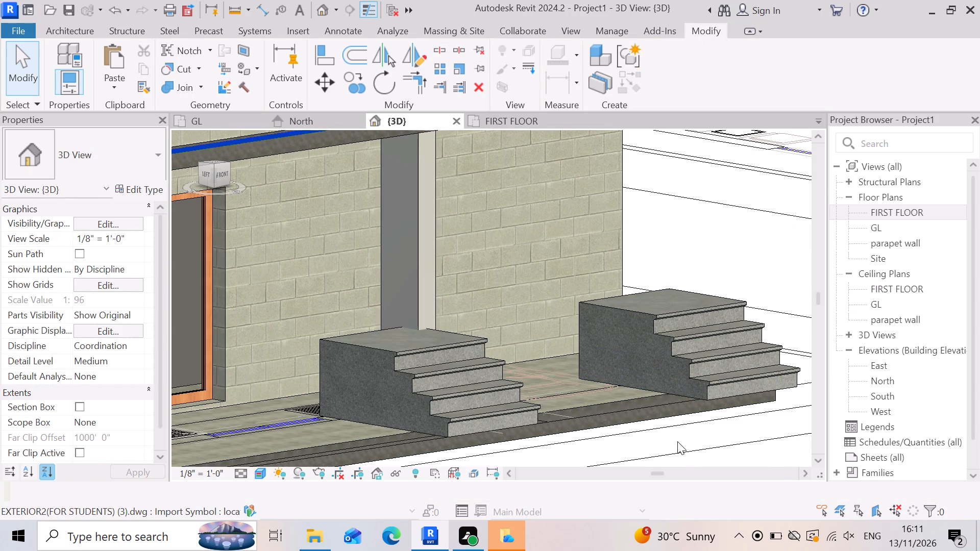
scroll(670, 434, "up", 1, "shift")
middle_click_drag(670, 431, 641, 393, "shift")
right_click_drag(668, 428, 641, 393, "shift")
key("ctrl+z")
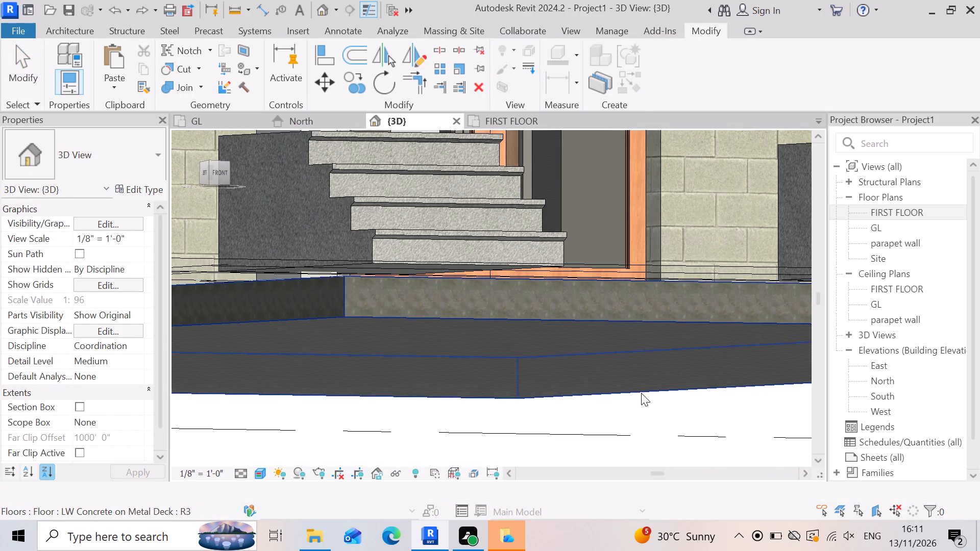
Edit the ground floor slab's boundary in the GL floor plan and delete the boundary line outside the guest bedroom and living room.
scroll(649, 390, "down", 7)
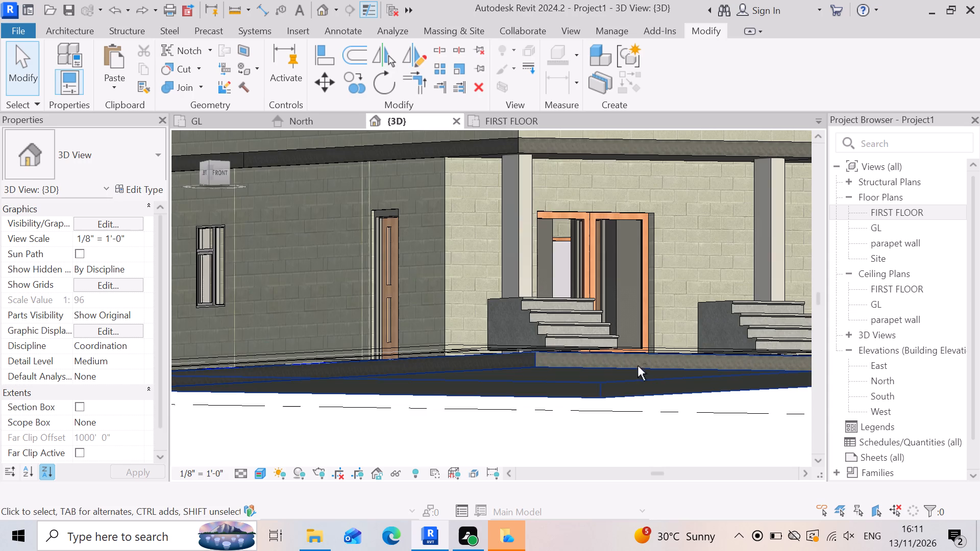
right_click_drag(638, 366, 626, 413, "shift")
scroll(590, 382, "up", 3)
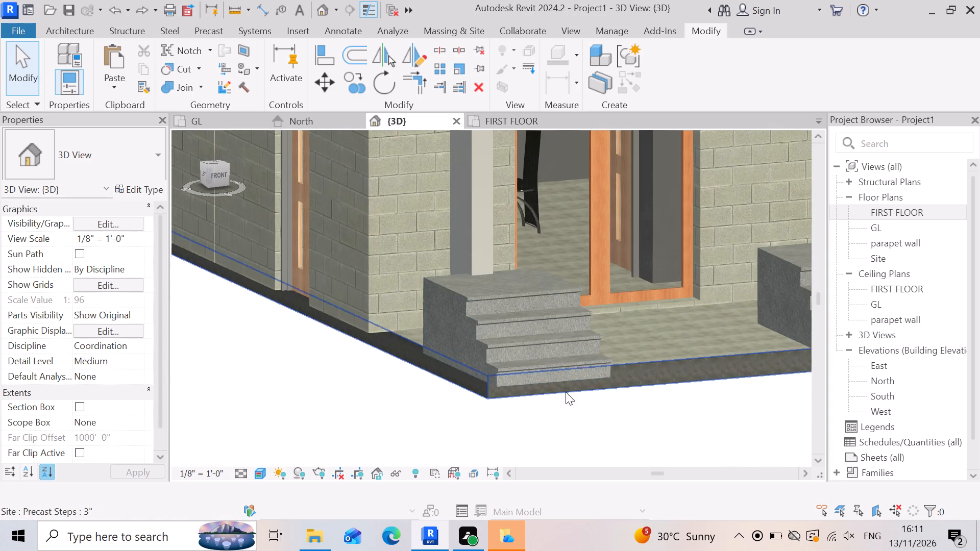
left_click(533, 368)
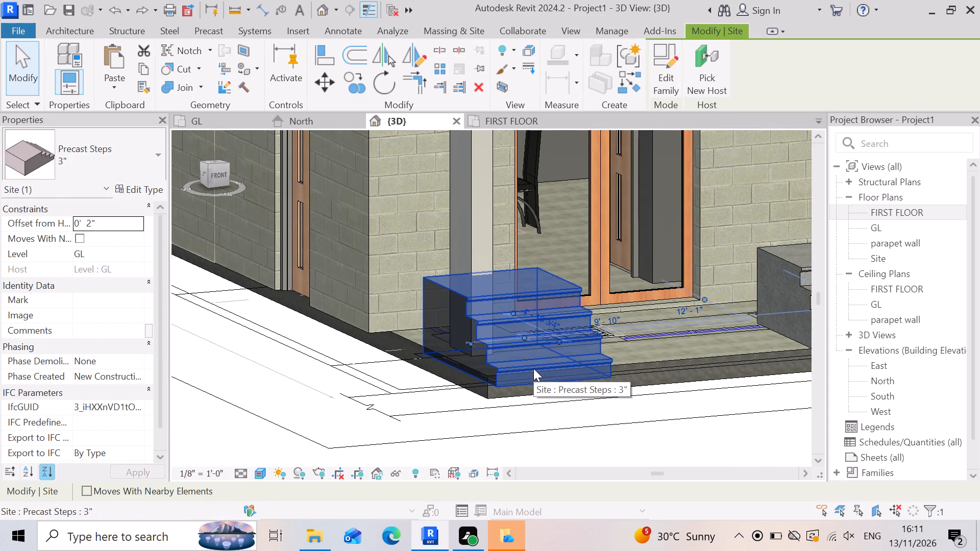
key("Escape")
left_click(654, 366)
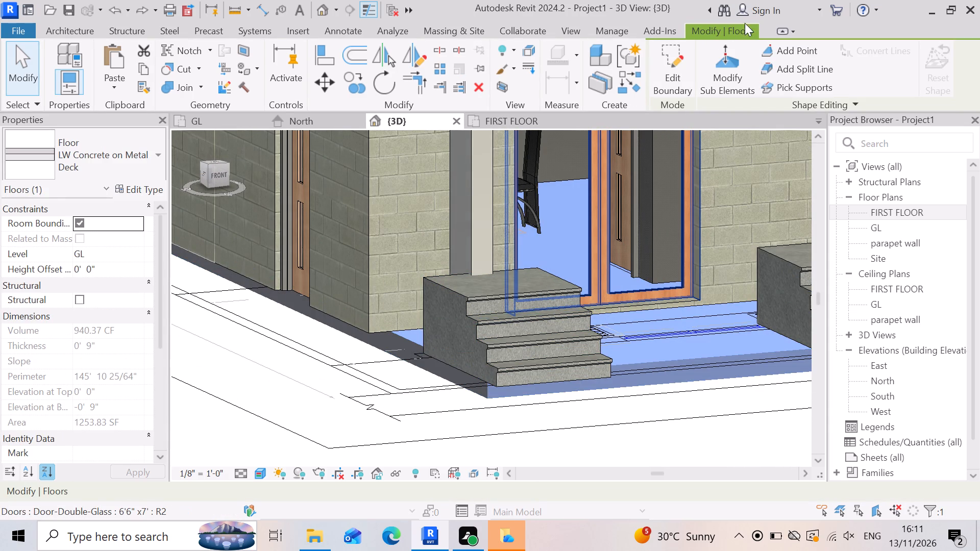
left_click(667, 44)
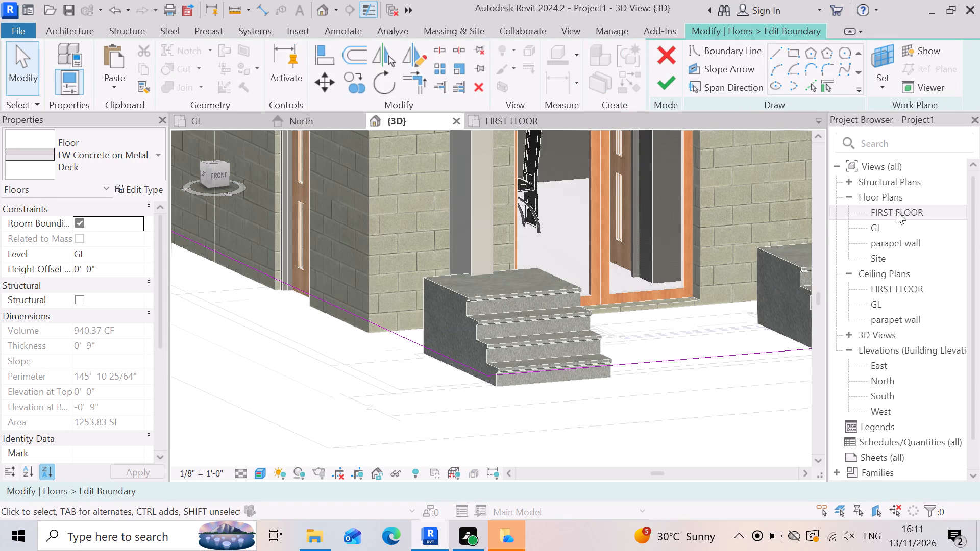
double_click(879, 230)
scroll(536, 294, "down", 3)
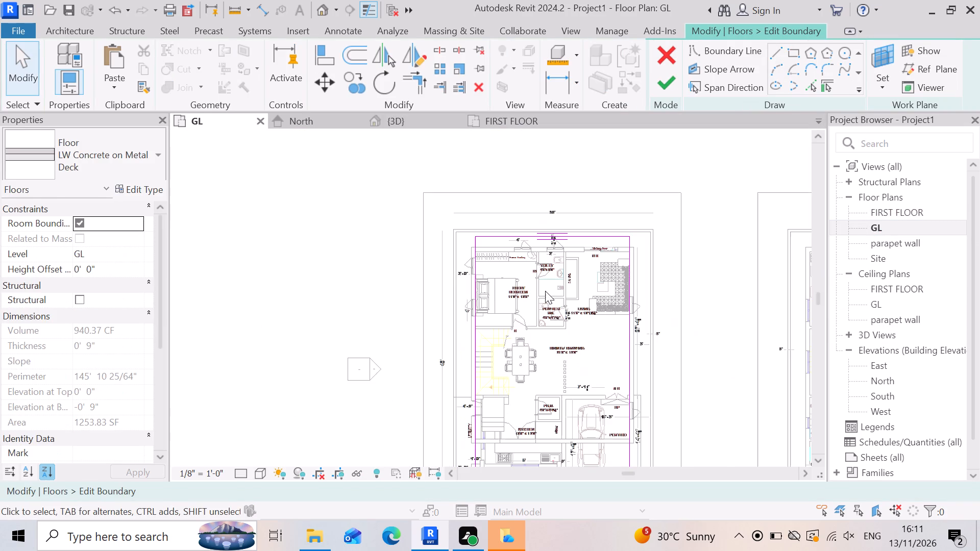
scroll(510, 241, "up", 7)
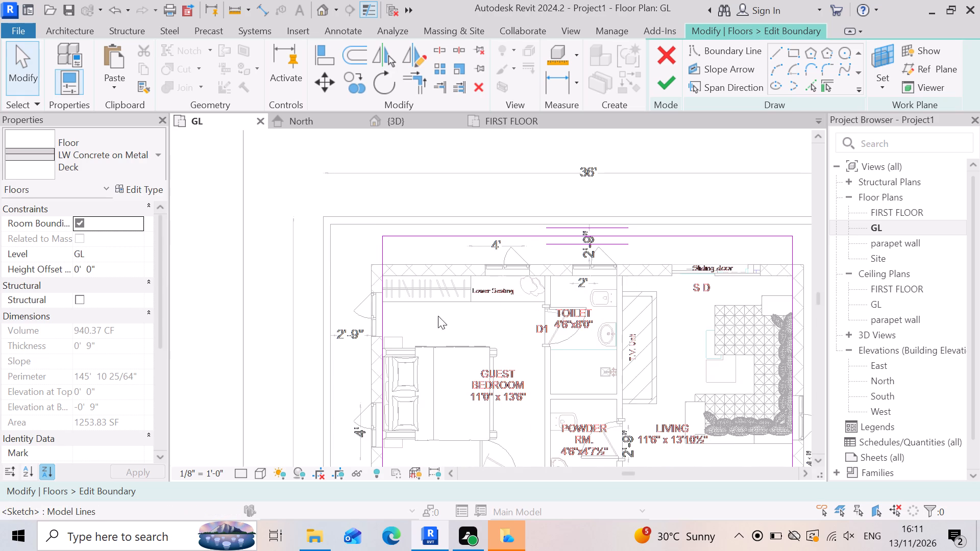
scroll(453, 316, "down", 5)
left_click(454, 273)
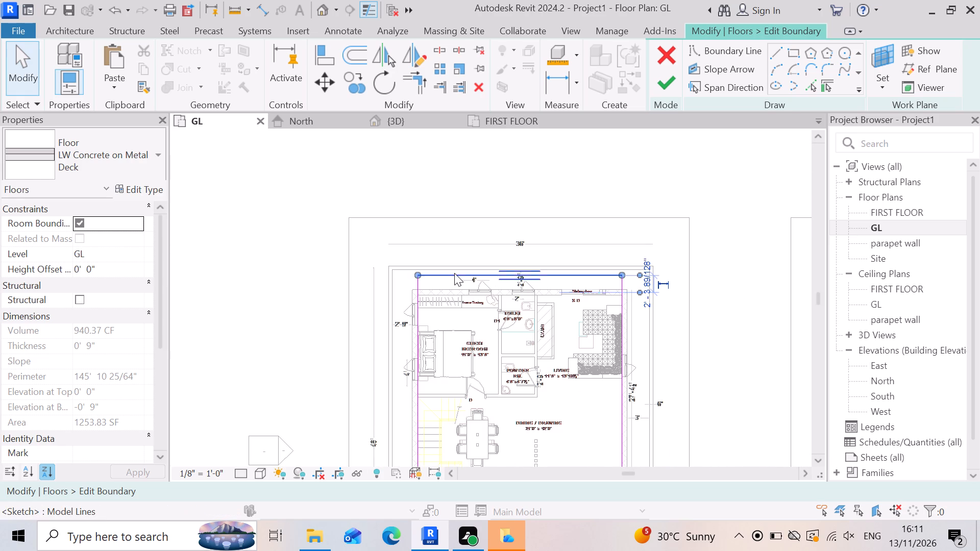
key("Delete")
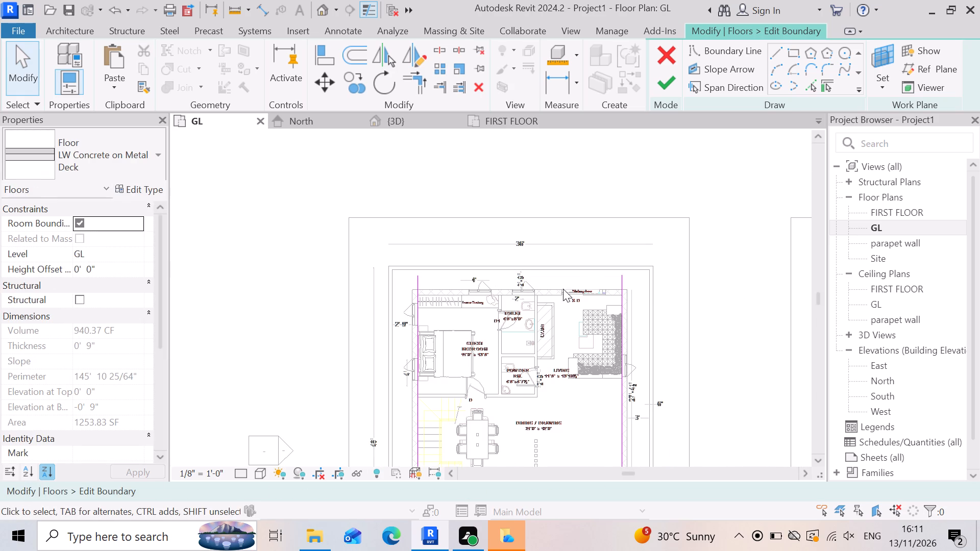
Extend both long side boundary lines past the guest bedroom and living room to the outermost outline, each 53' 1 3/64" long.
left_click(622, 286)
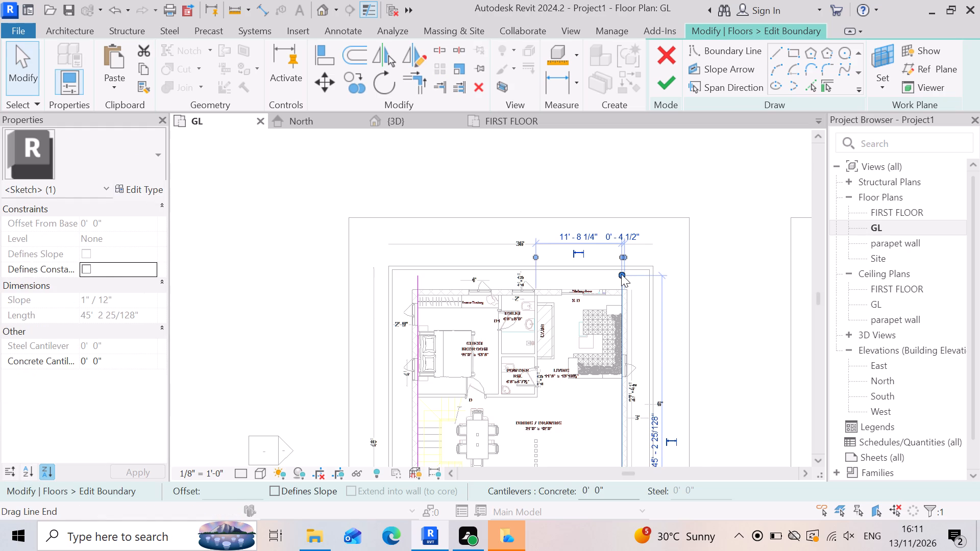
left_click_drag(621, 274, 620, 218)
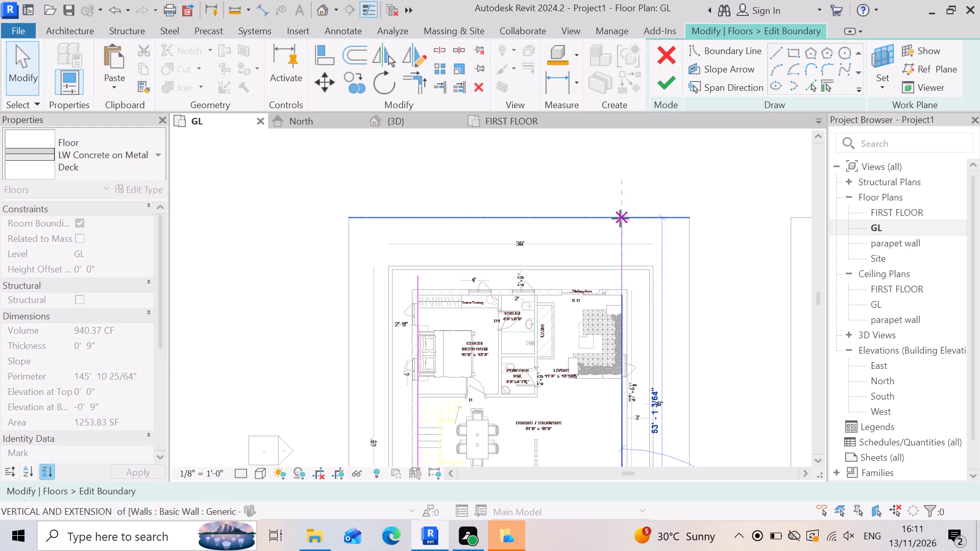
left_click_drag(620, 218, 622, 213)
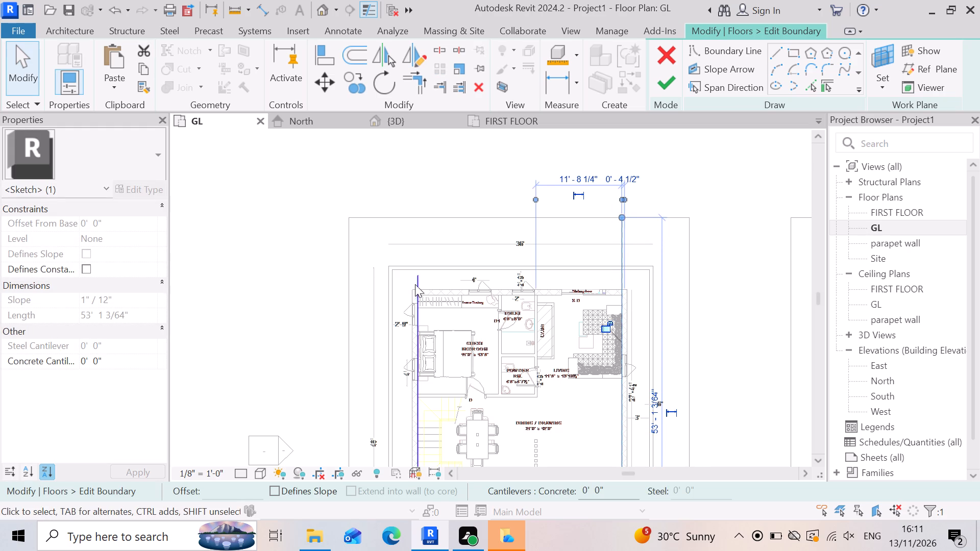
left_click(417, 281)
left_click_drag(418, 272, 426, 232)
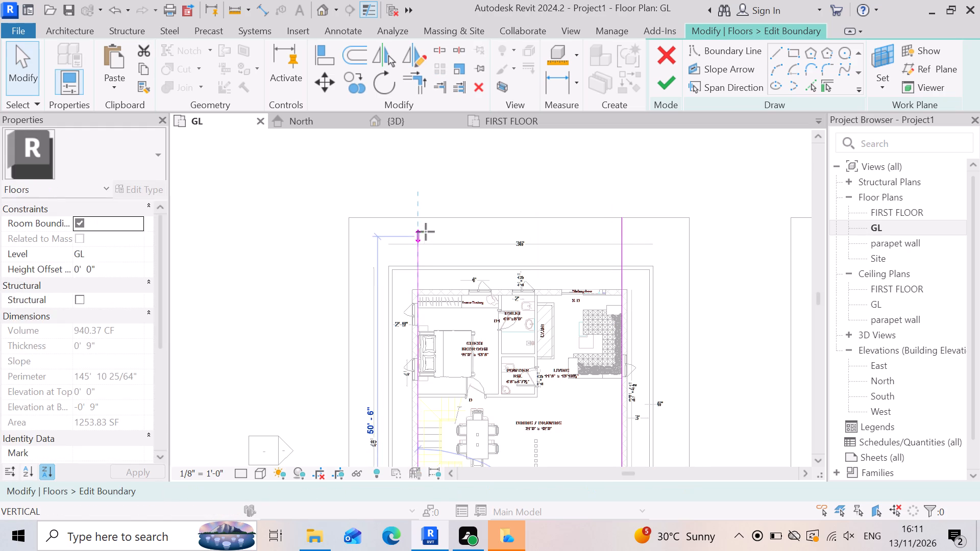
left_click_drag(426, 232, 427, 215)
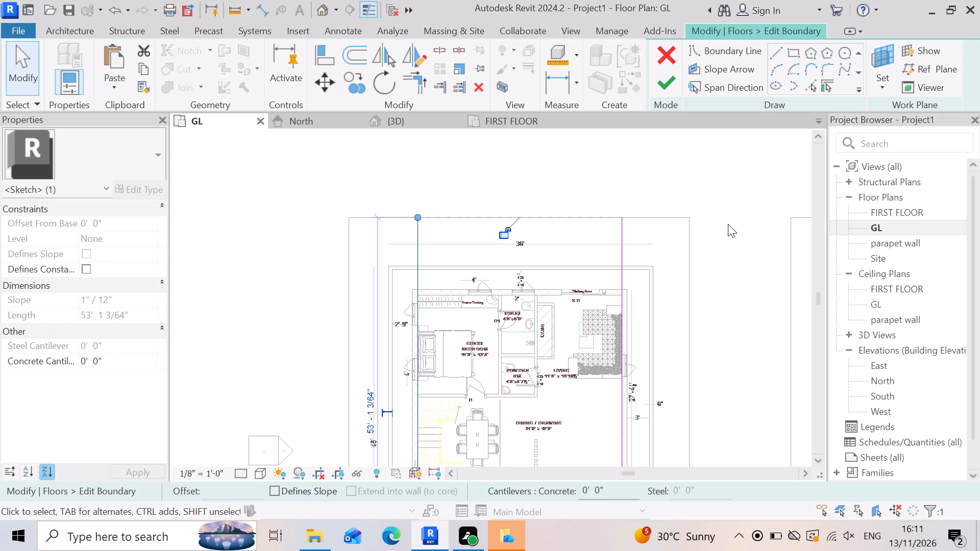
left_click(728, 224)
Draw a straight boundary line joining the ends of the two extended side lines, about 10' 2 1/2" beyond the exterior wall.
left_click(774, 48)
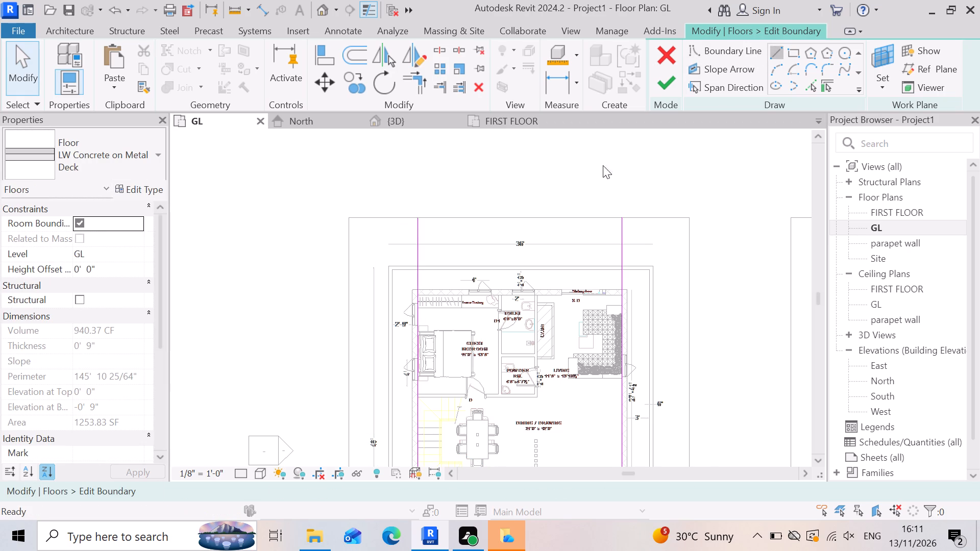
left_click(414, 218)
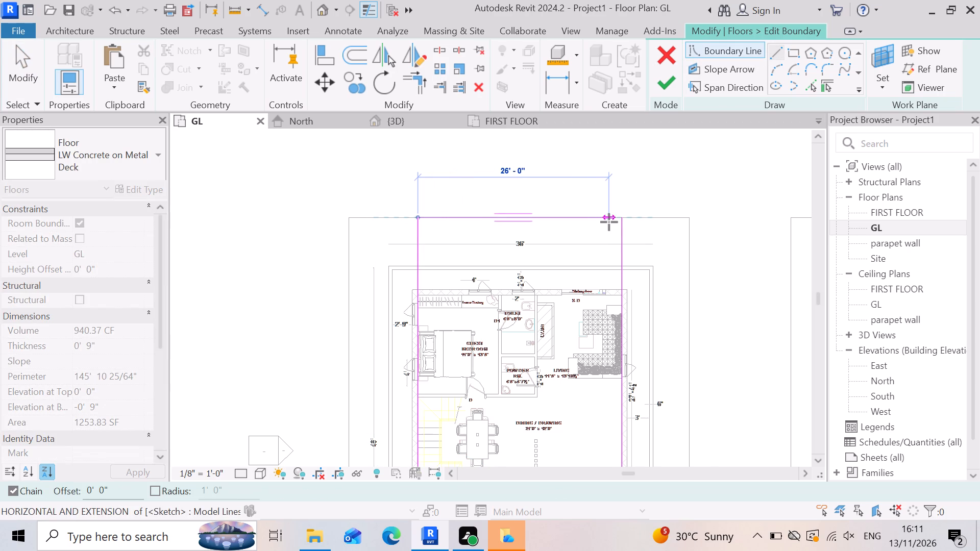
left_click(620, 222)
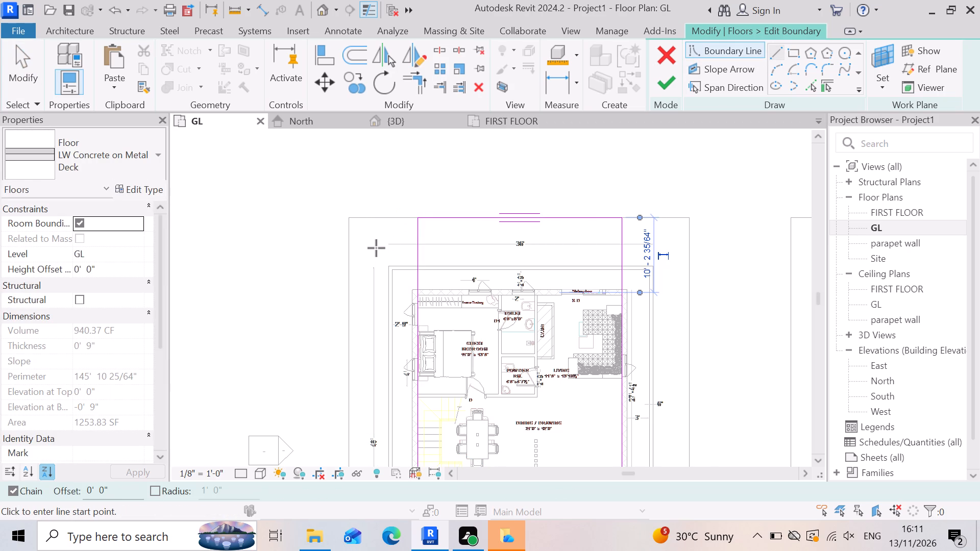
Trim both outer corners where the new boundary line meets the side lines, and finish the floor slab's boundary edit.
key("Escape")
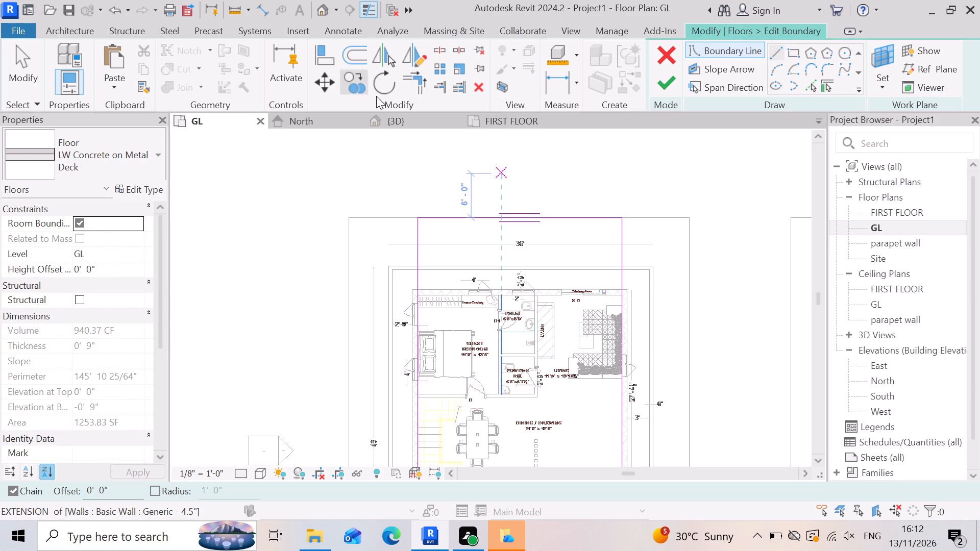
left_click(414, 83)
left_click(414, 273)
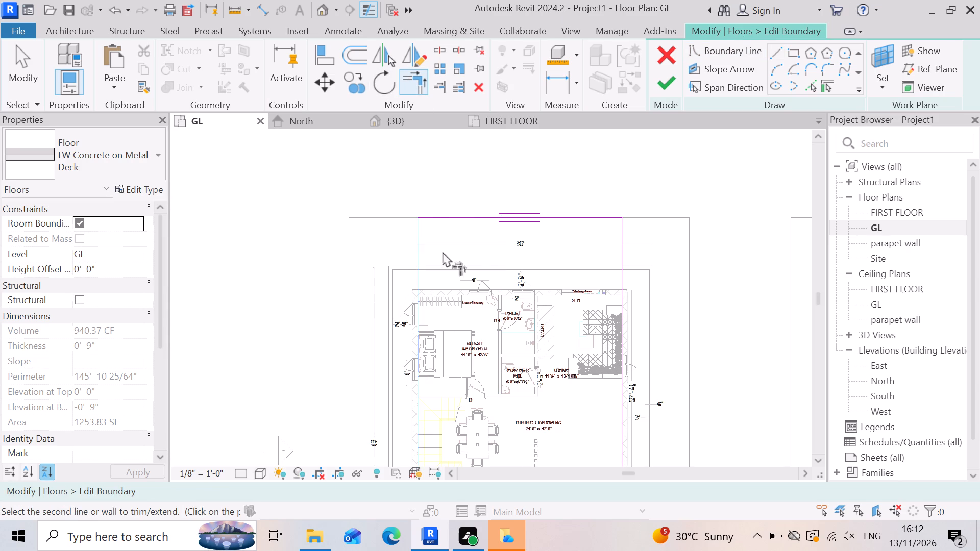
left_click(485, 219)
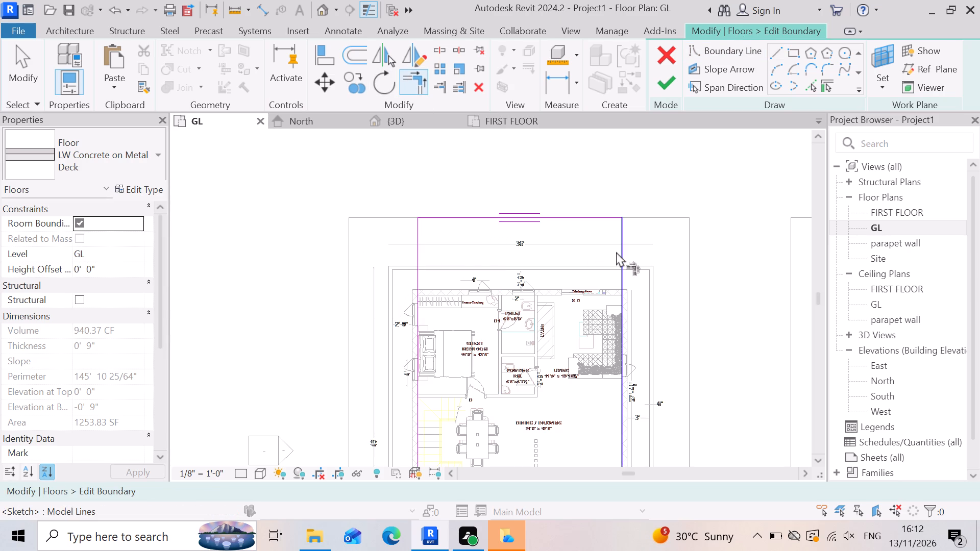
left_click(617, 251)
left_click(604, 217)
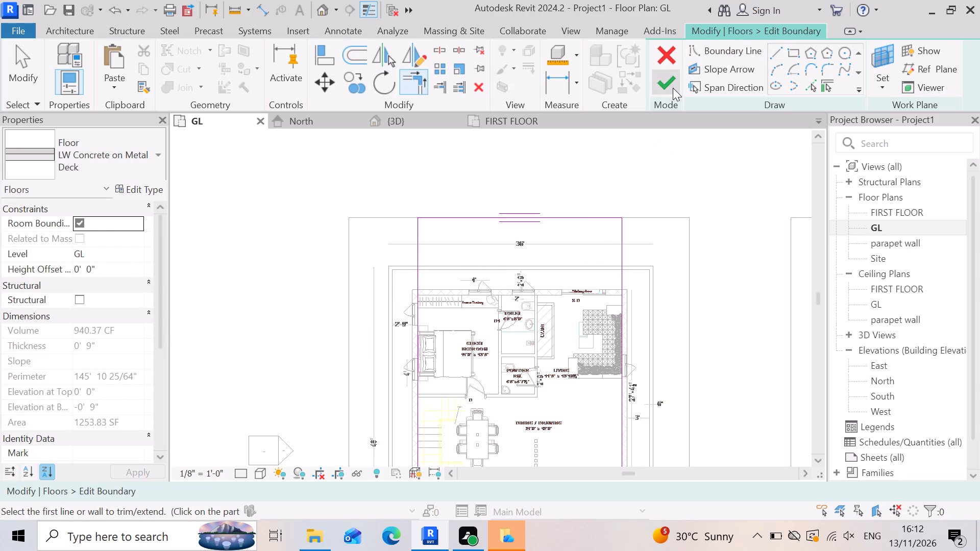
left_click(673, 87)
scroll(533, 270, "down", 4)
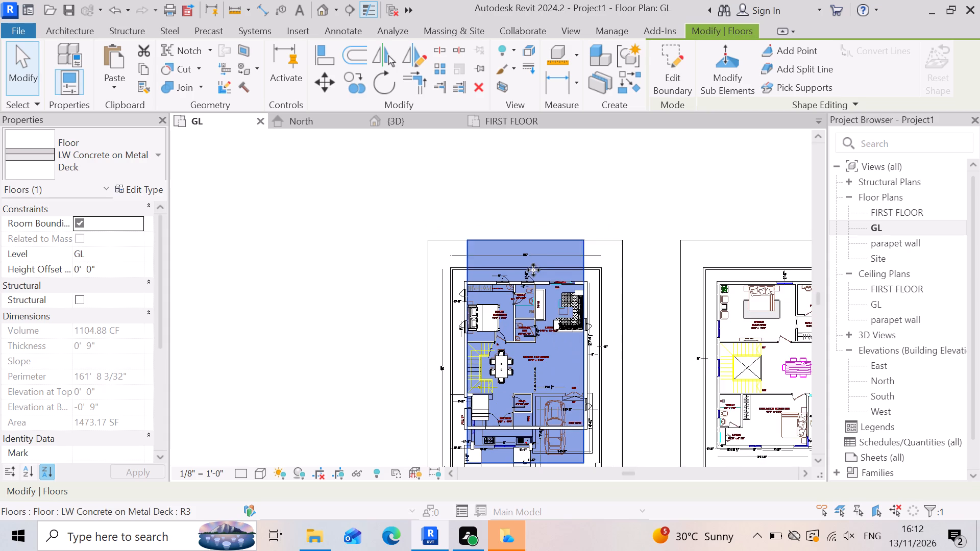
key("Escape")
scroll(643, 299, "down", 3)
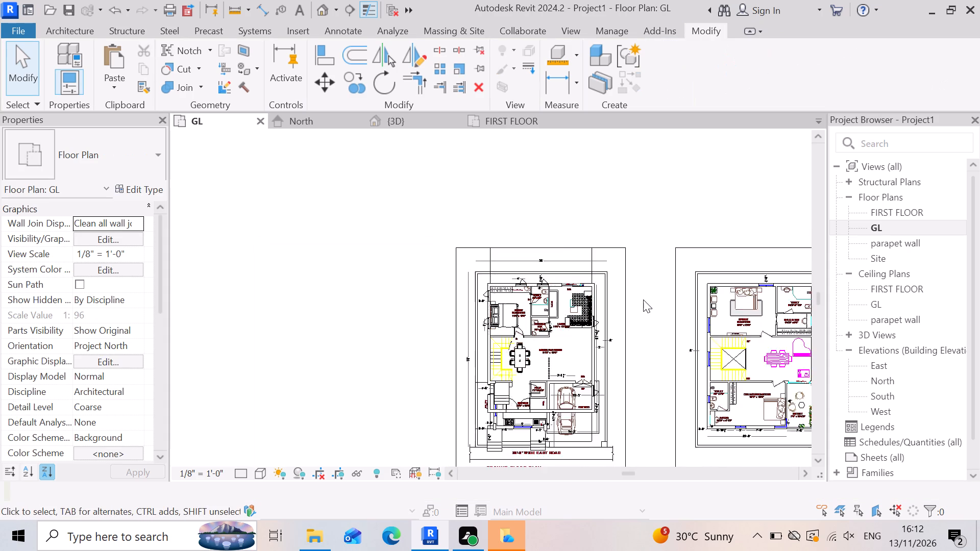
Examine the extended ground floor slab around the entrance steps and along the building's sides in the 3D view.
left_click(415, 120)
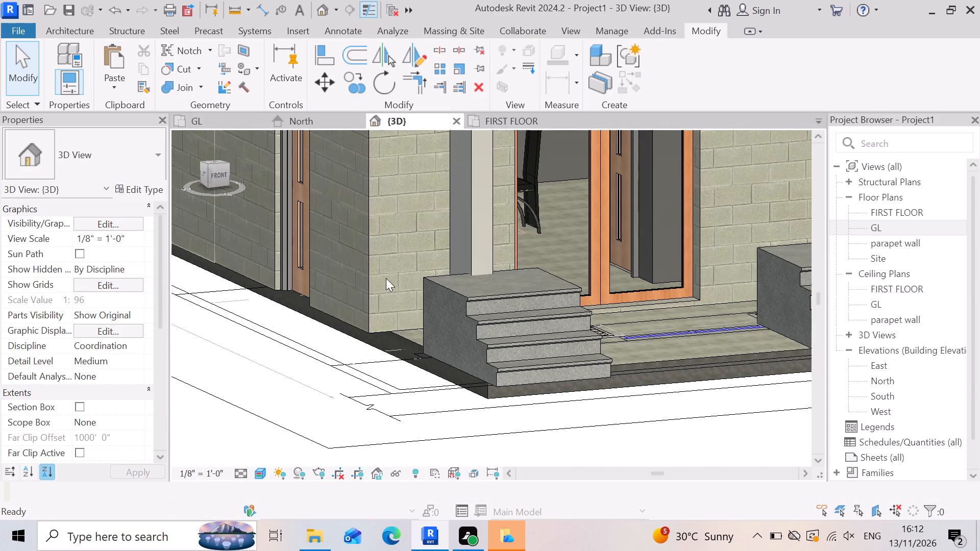
scroll(422, 274, "down", 3)
key("Escape")
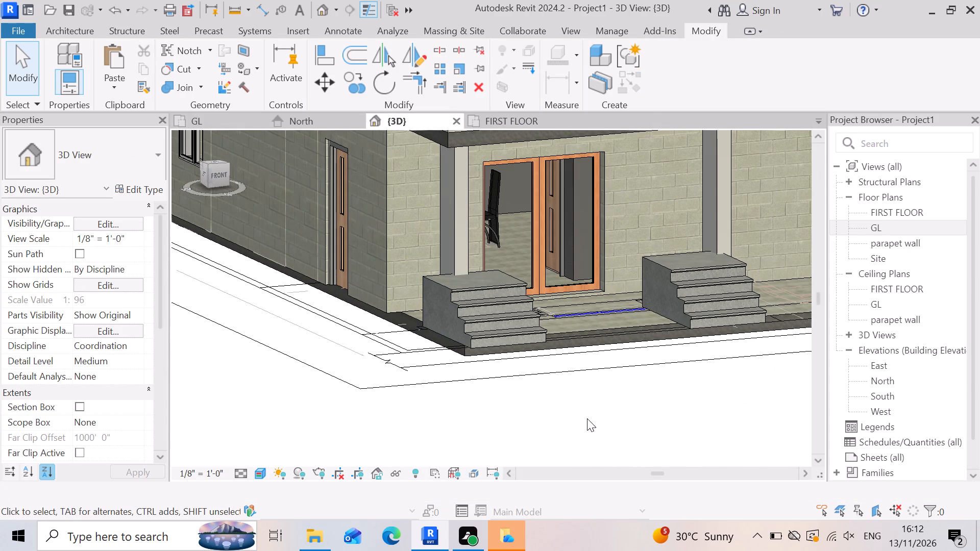
scroll(486, 354, "up", 6)
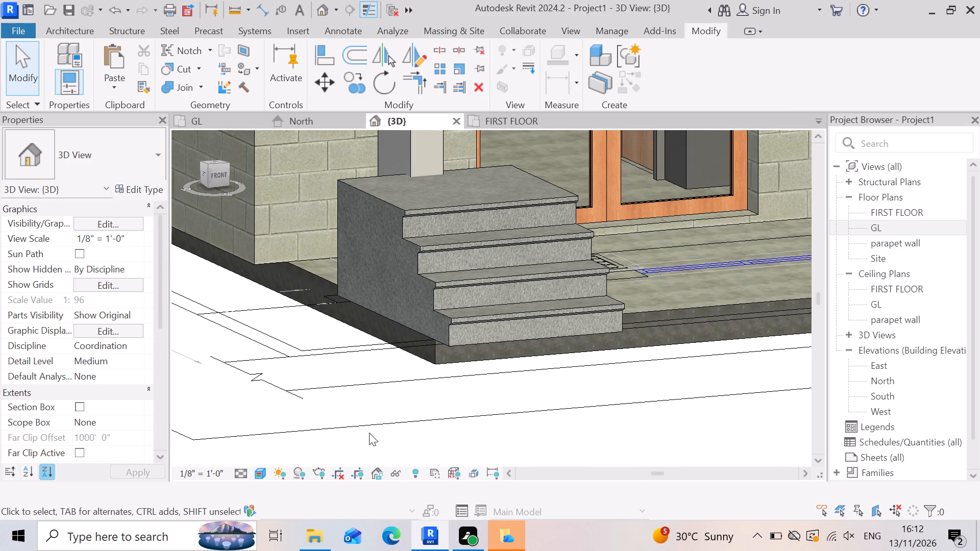
scroll(484, 367, "up", 4)
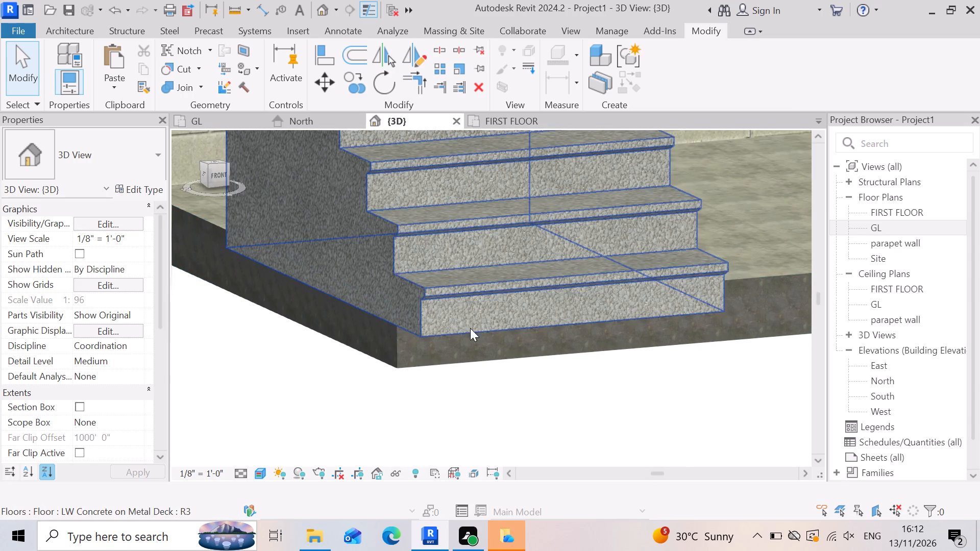
scroll(402, 373, "down", 14)
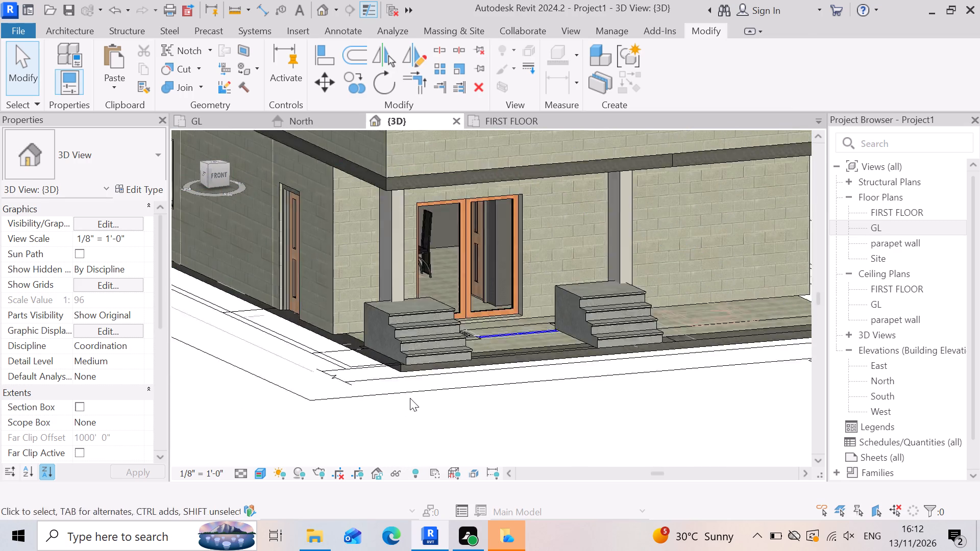
scroll(423, 399, "down", 3)
right_click_drag(582, 392, 577, 391, "shift")
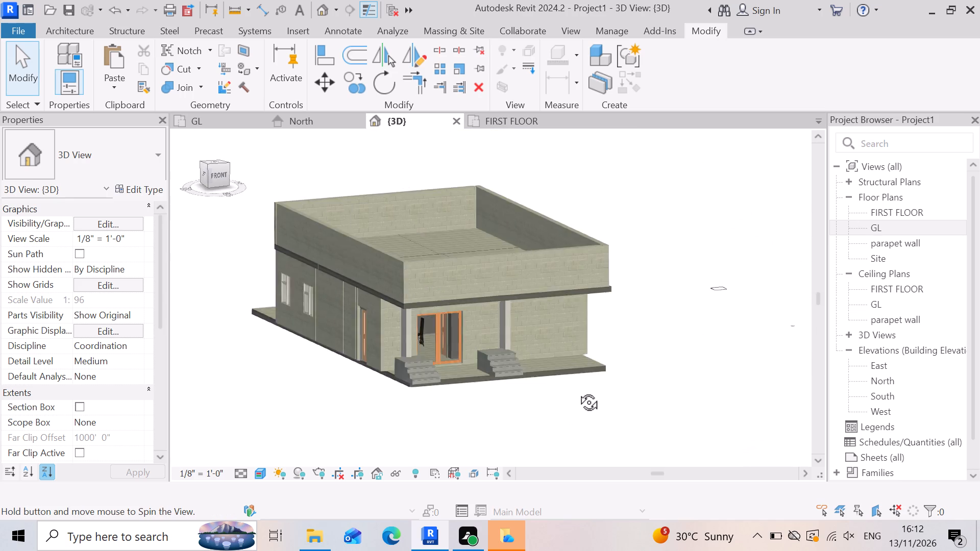
right_click_drag(577, 391, 431, 389, "shift")
scroll(562, 363, "up", 2)
scroll(346, 364, "down", 6)
scroll(553, 357, "up", 2)
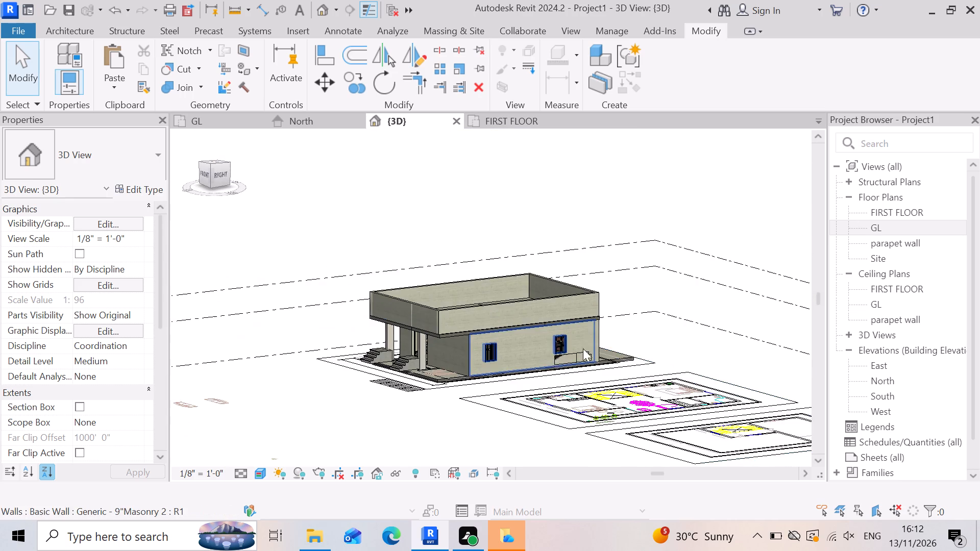
middle_click_drag(609, 392, 575, 392, "shift")
right_click_drag(609, 392, 575, 392, "shift")
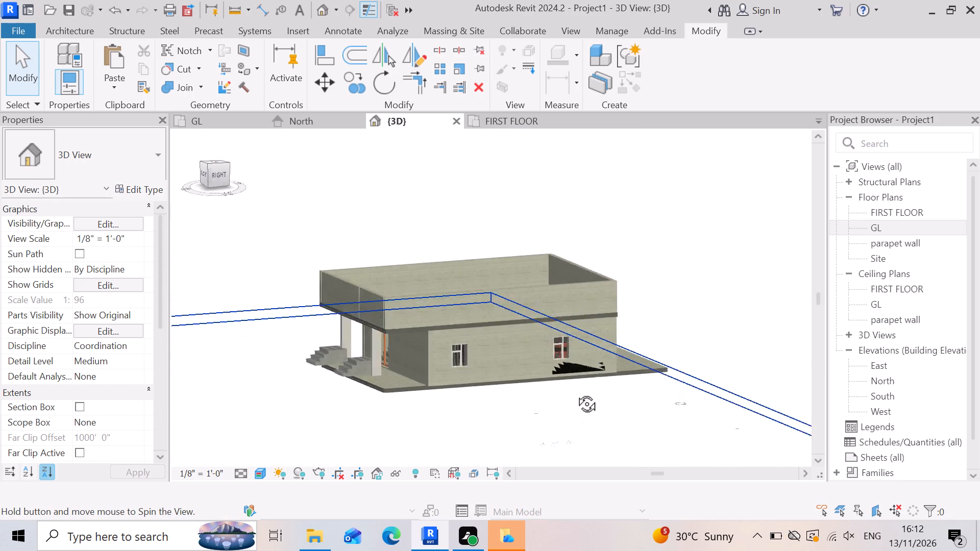
middle_click_drag(575, 392, 559, 401, "shift")
right_click_drag(575, 392, 559, 401, "shift")
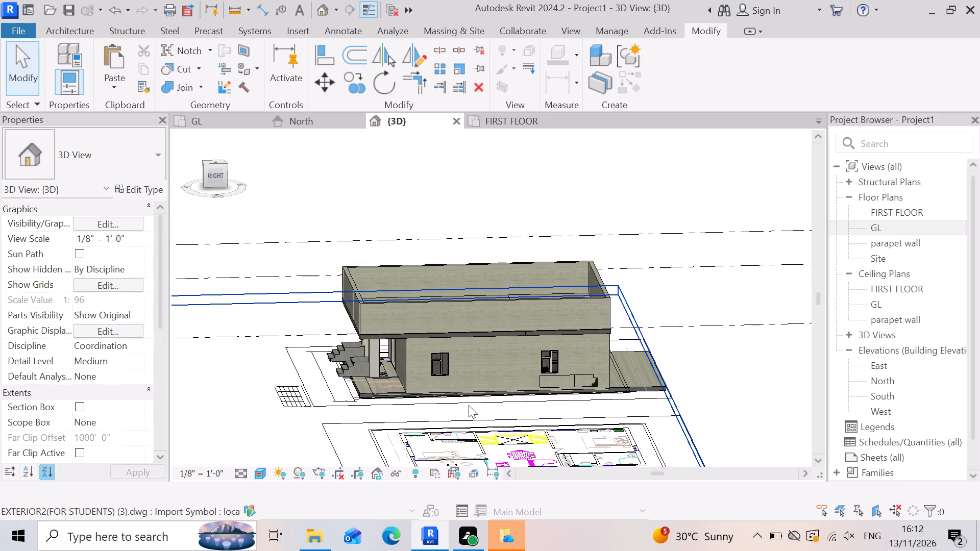
scroll(469, 404, "up", 7)
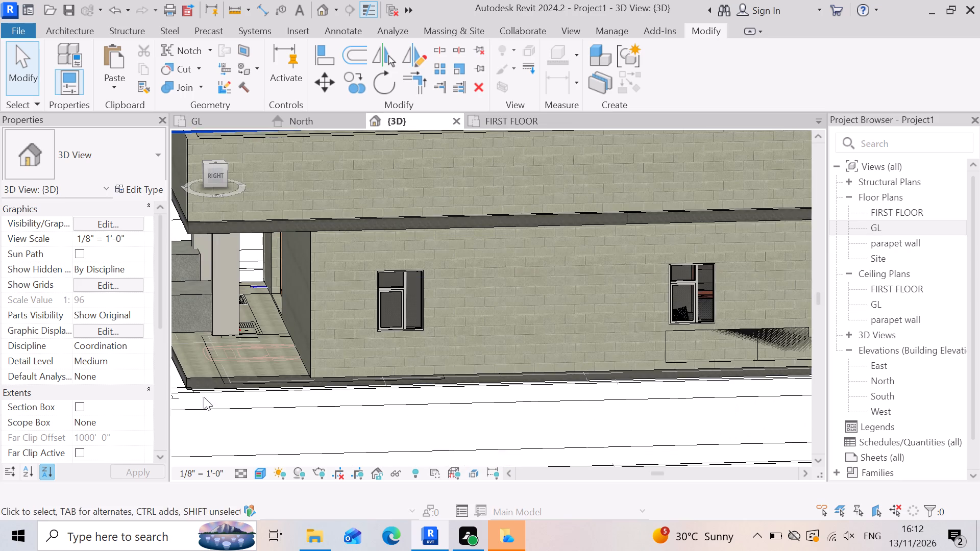
Delete the ground floor slab (LW Concrete on Metal Deck) beneath the building in the 3D view.
left_click(206, 386)
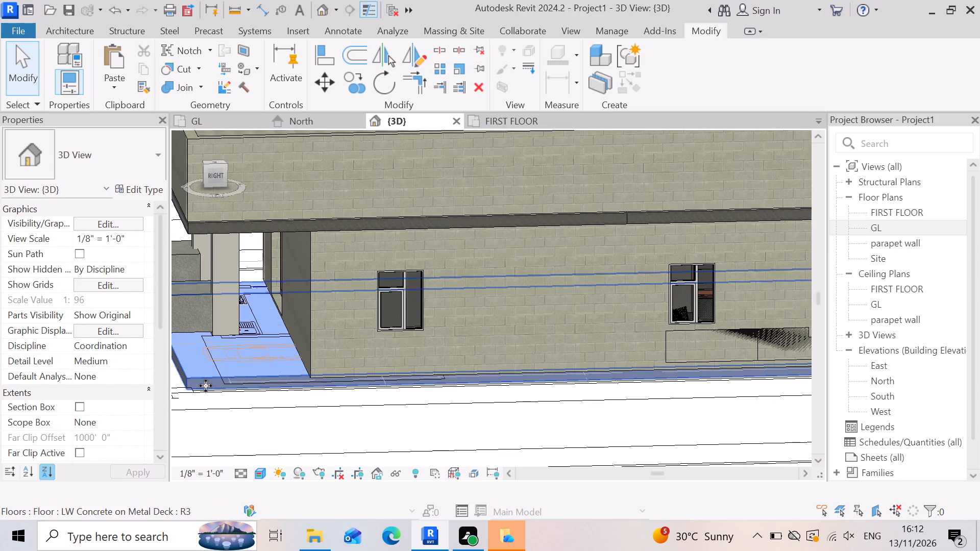
scroll(219, 390, "down", 3)
scroll(276, 399, "down", 3)
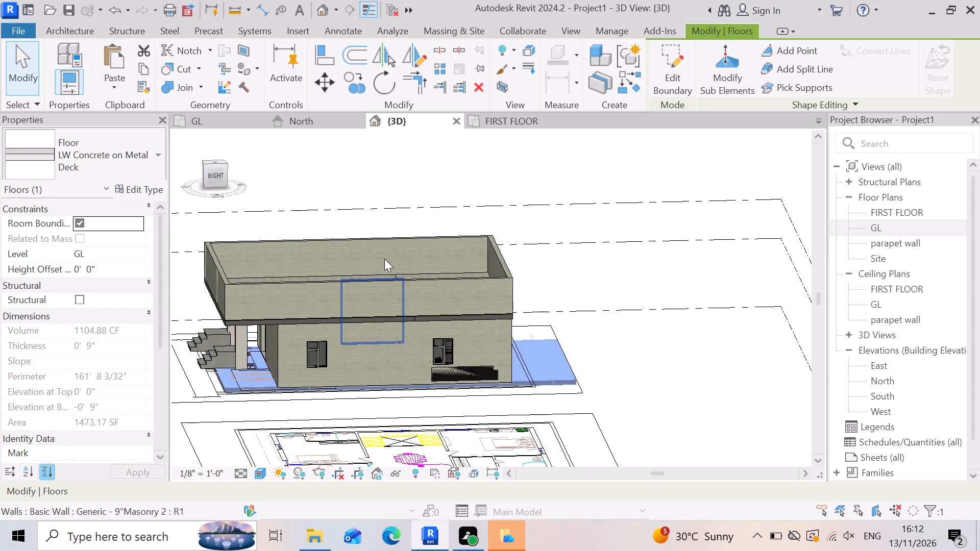
left_click(565, 381)
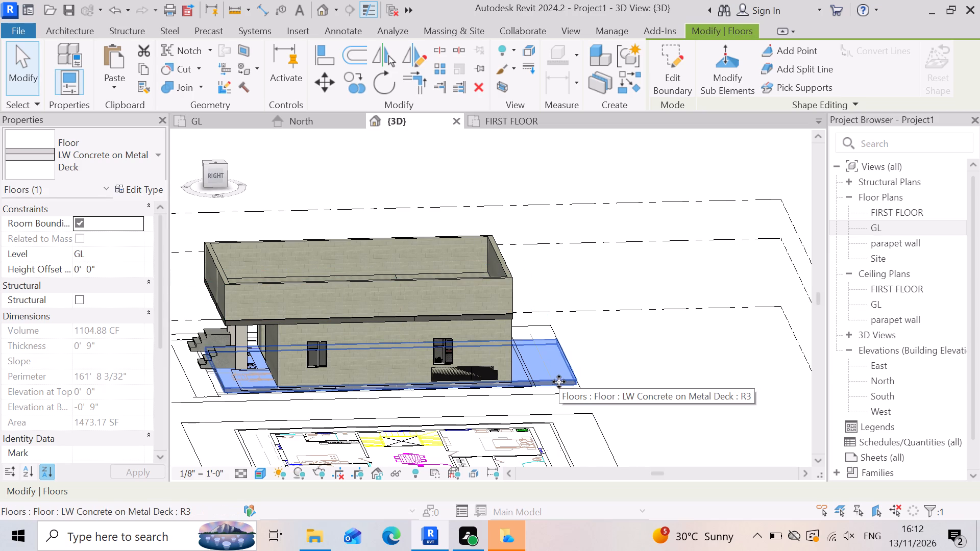
key("Delete")
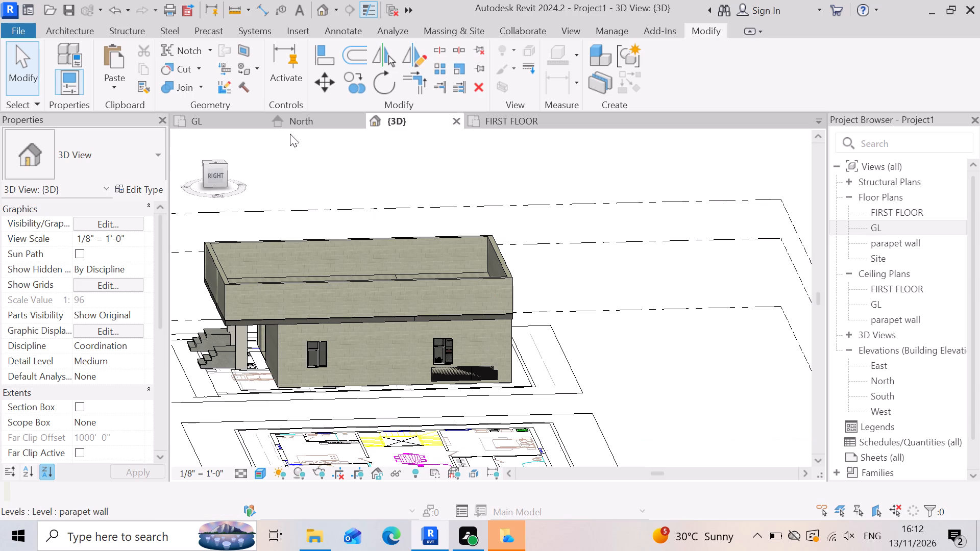
Create an LW Concrete on Metal Deck floor in the GL plan, sketching a rectangle with 3' offset around the whole ground floor, area about 2776 SF.
double_click(220, 116)
scroll(571, 294, "up", 6)
left_click(59, 25)
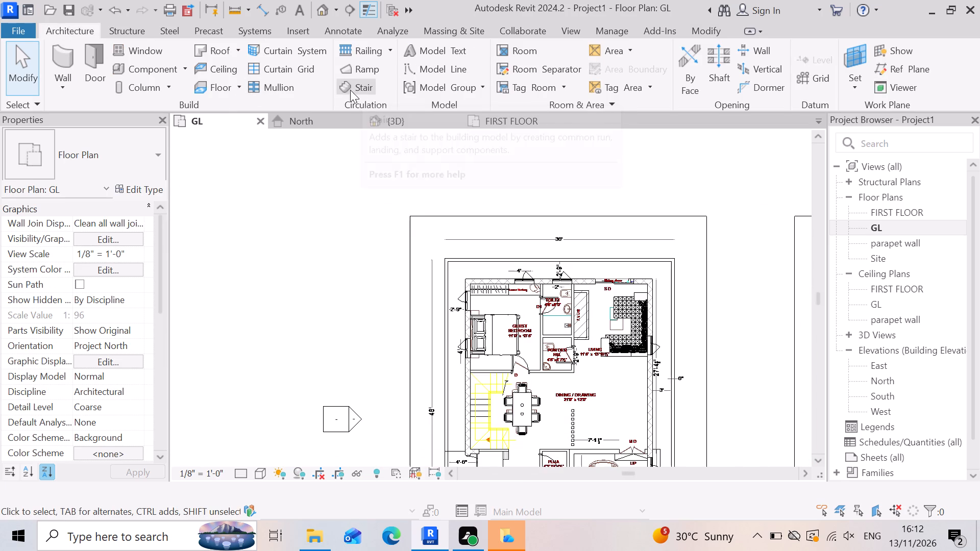
left_click(222, 86)
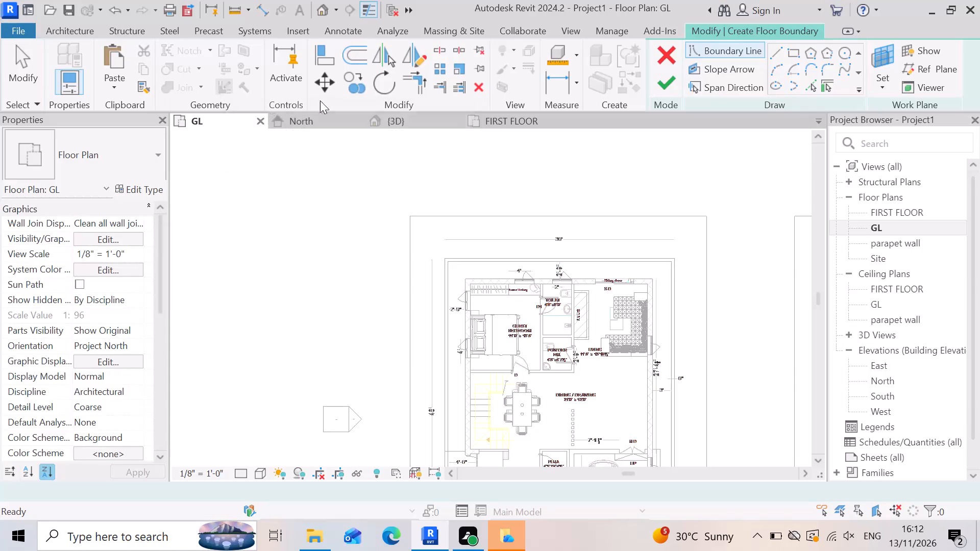
left_click(796, 57)
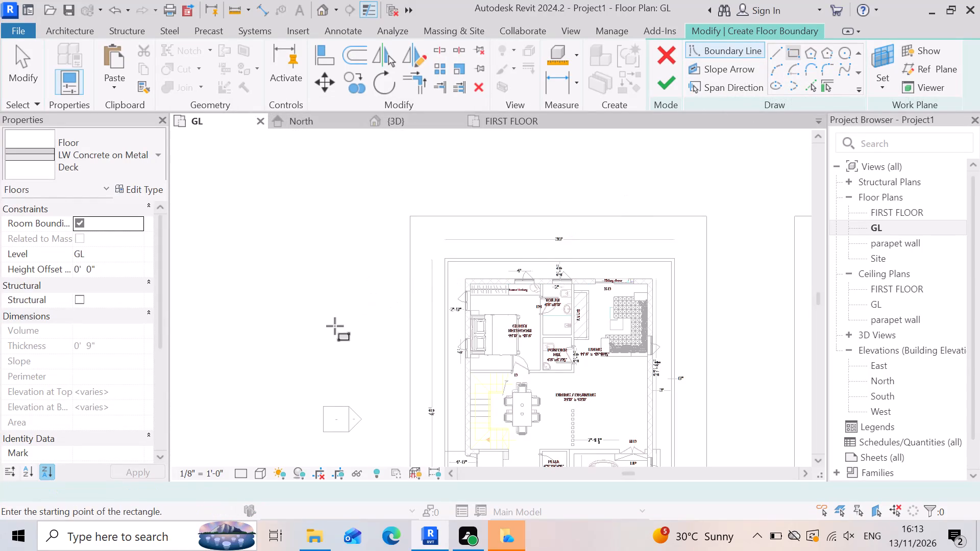
left_click_drag(119, 493, 34, 485)
left_click(29, 485)
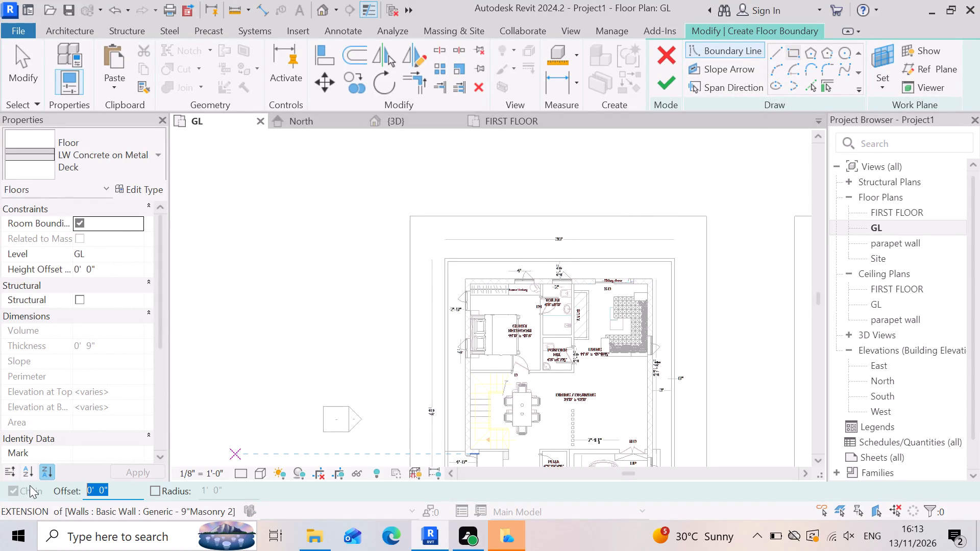
key("3")
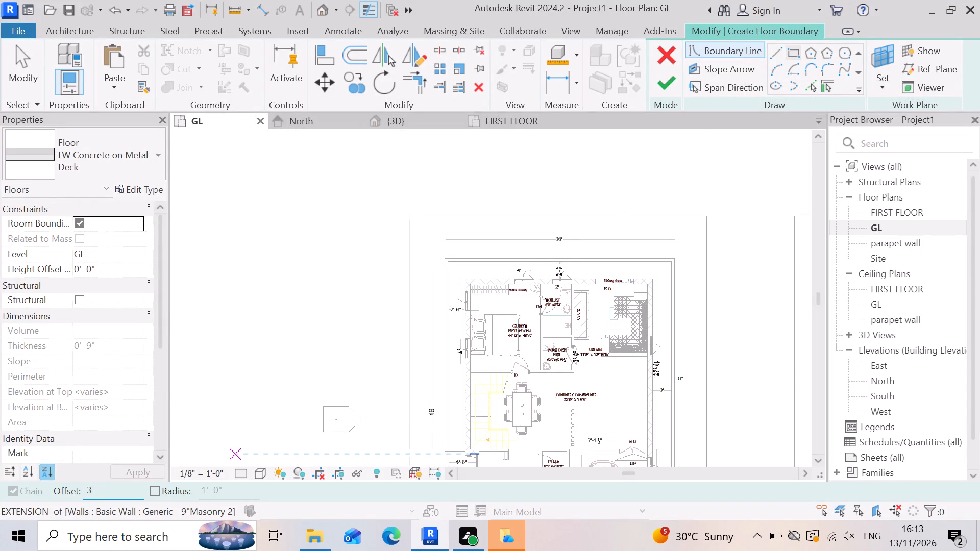
key("apostrophe")
key("Return")
scroll(488, 300, "up", 2)
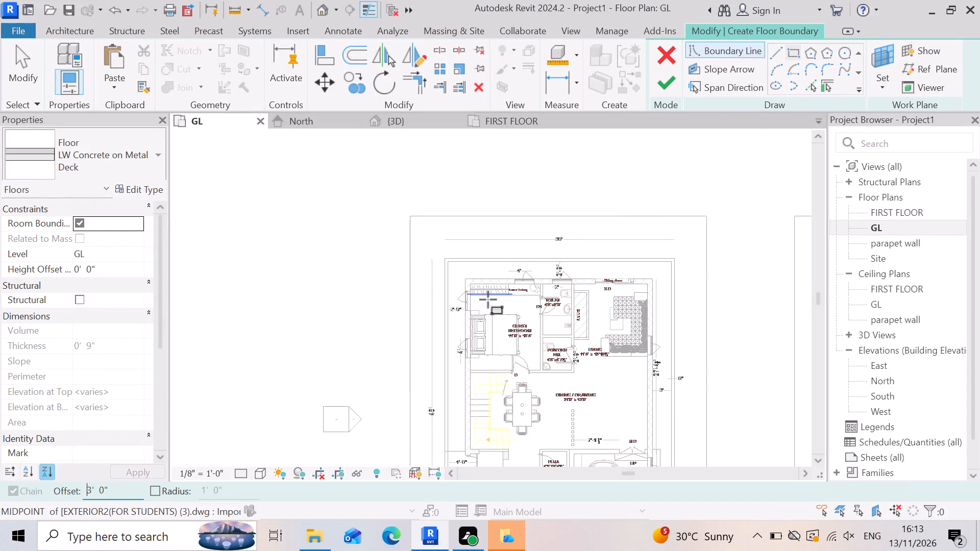
scroll(488, 299, "up", 4)
scroll(393, 226, "up", 3)
scroll(434, 230, "down", 2)
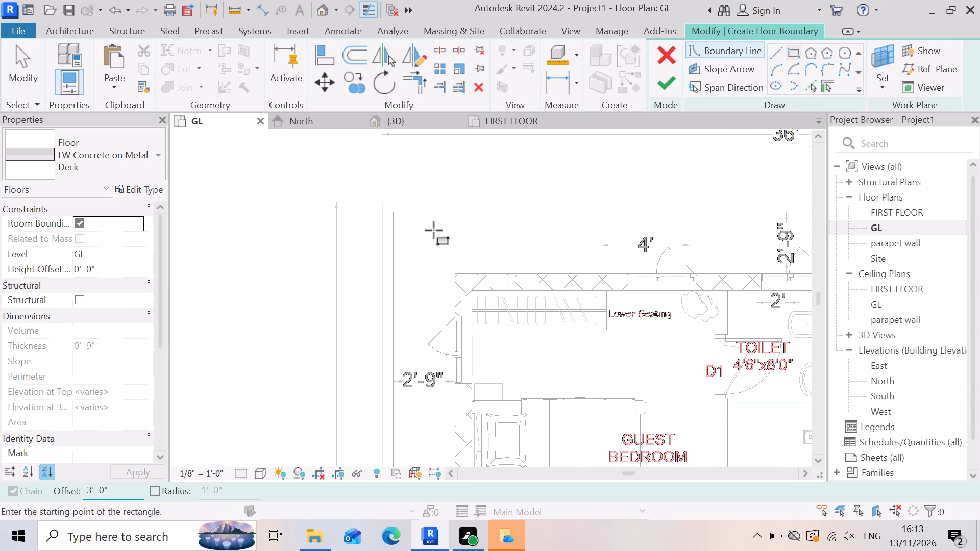
scroll(434, 230, "down", 6)
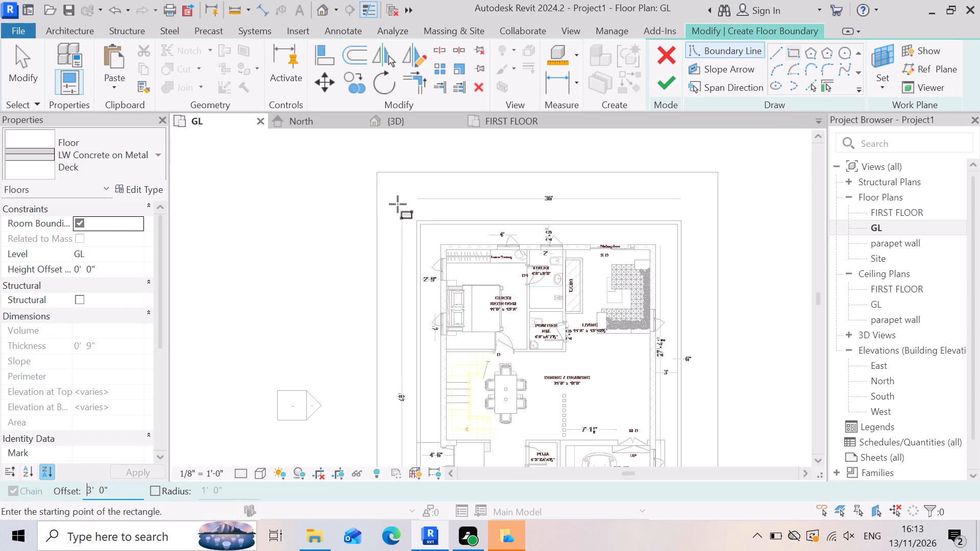
left_click(398, 204)
scroll(627, 259, "down", 4)
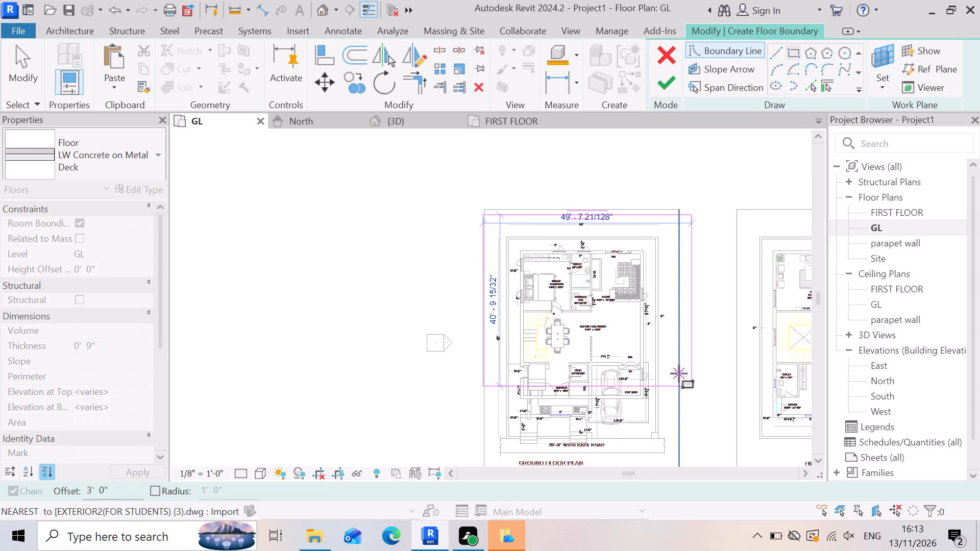
scroll(684, 427, "down", 3)
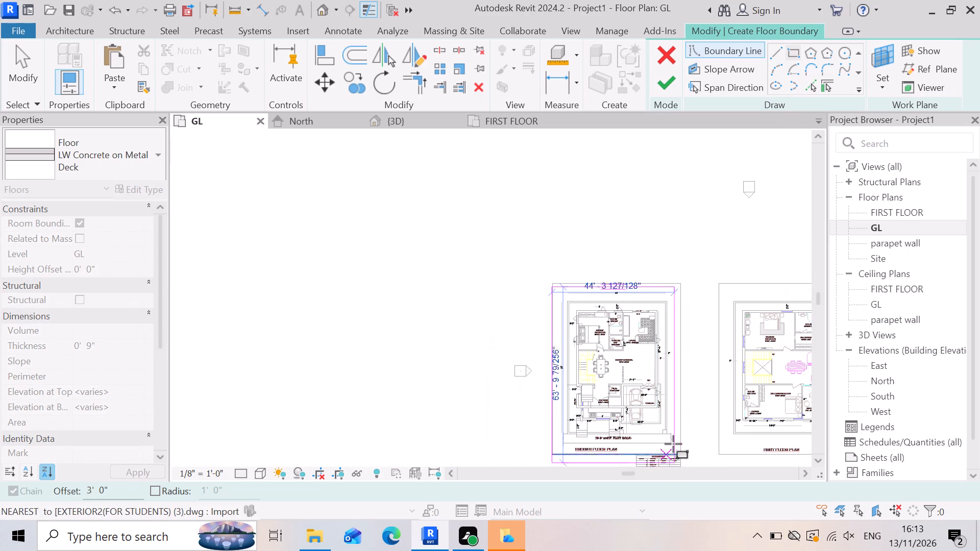
scroll(674, 443, "up", 4)
left_click(674, 445)
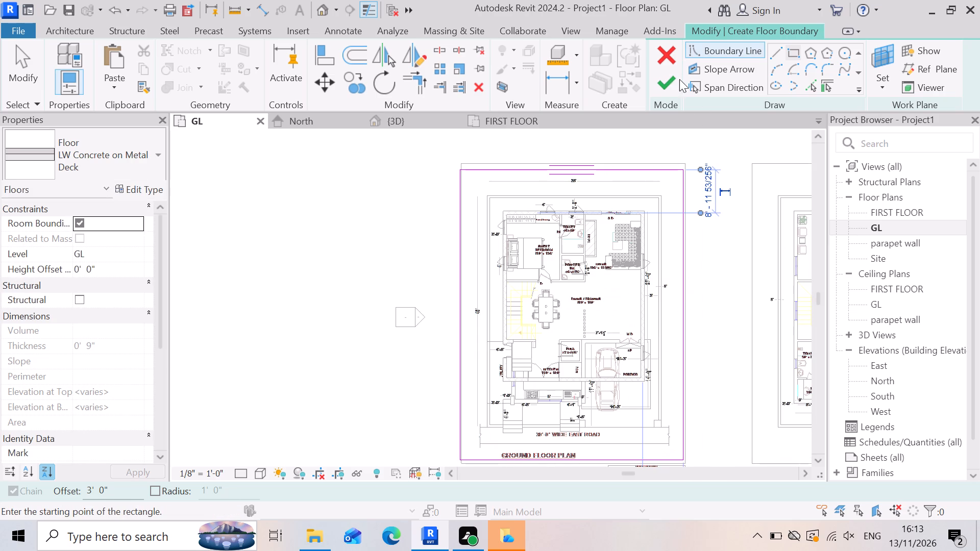
left_click(666, 76)
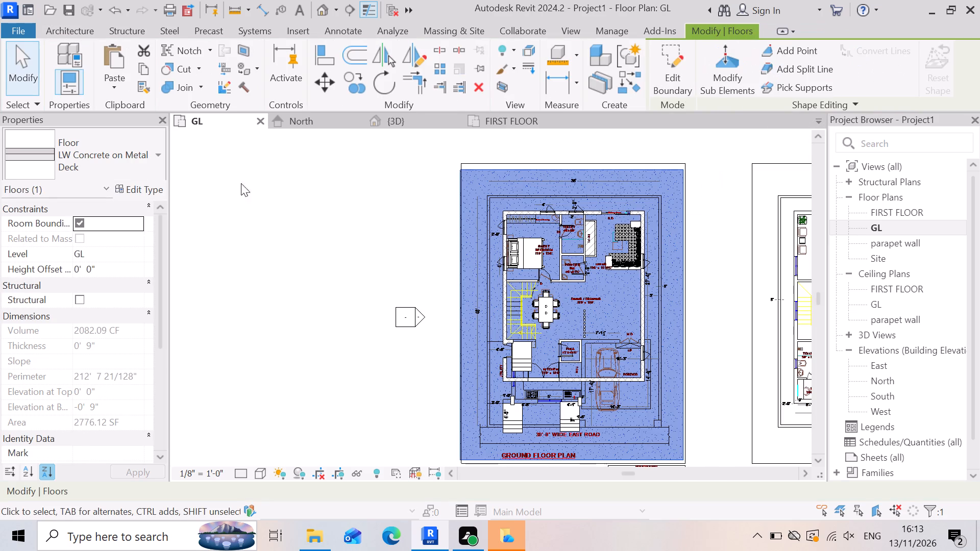
Check the new, larger ground slab around the building in the 3D view.
left_click(425, 124)
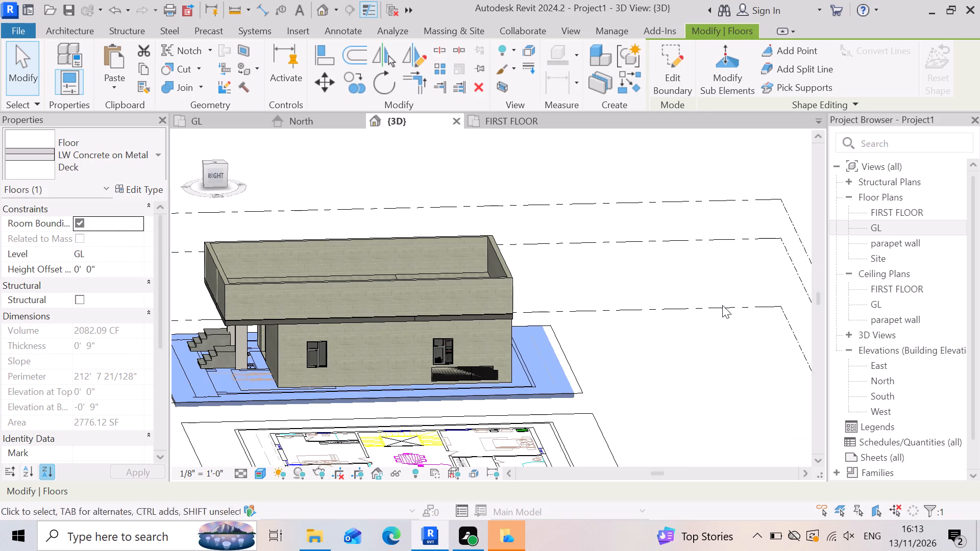
left_click(732, 302)
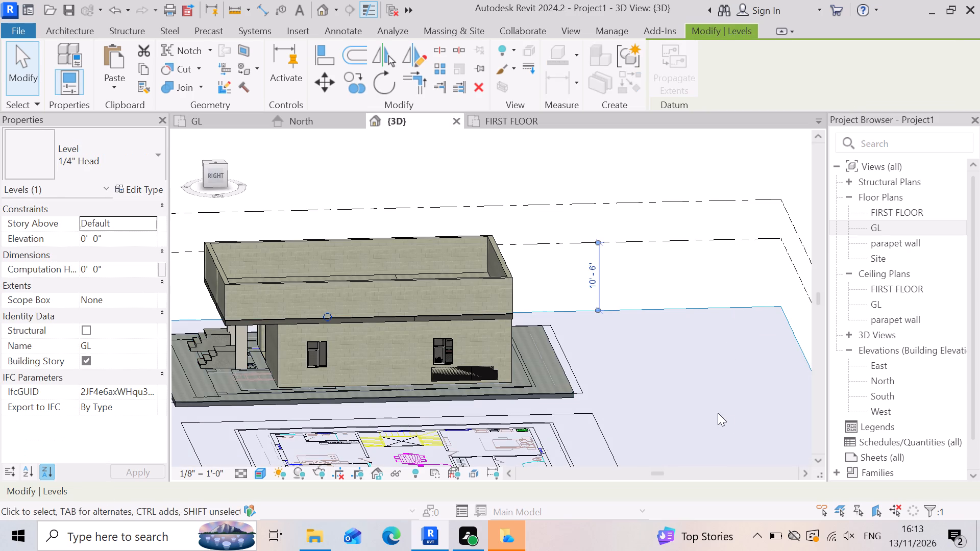
key("Escape")
scroll(496, 209, "down", 3)
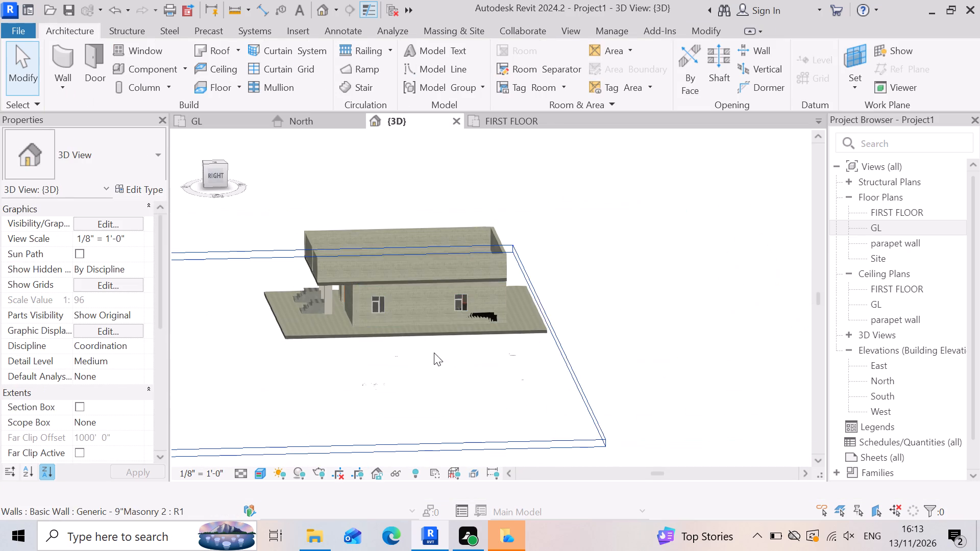
Examine the precast steps and the new ground slab along the building's front from several angles in the 3D view.
right_click_drag(358, 337, 444, 353, "shift")
middle_click(357, 337, "shift")
middle_click_drag(359, 339, 444, 353, "shift")
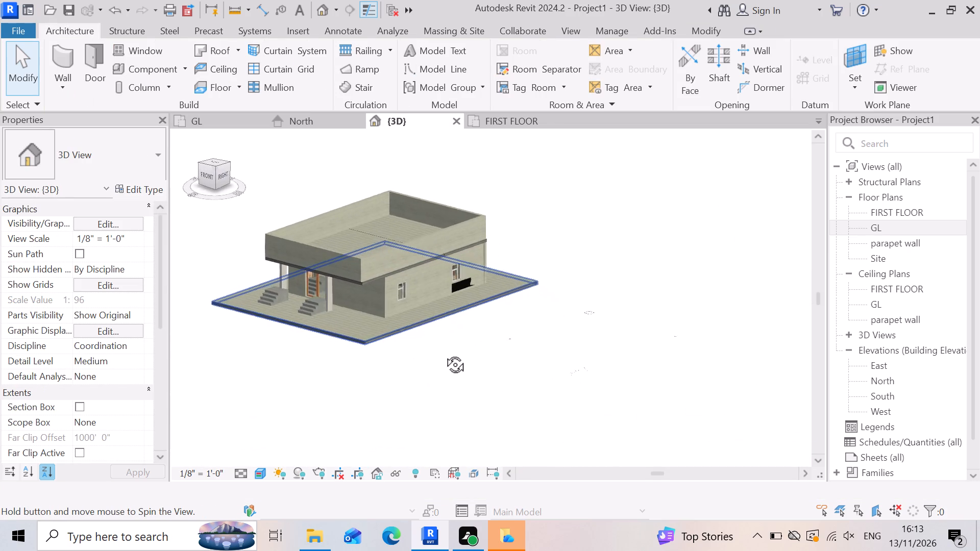
middle_click_drag(444, 353, 529, 334, "shift")
right_click_drag(444, 353, 529, 334, "shift")
scroll(191, 273, "up", 7)
scroll(314, 372, "up", 2)
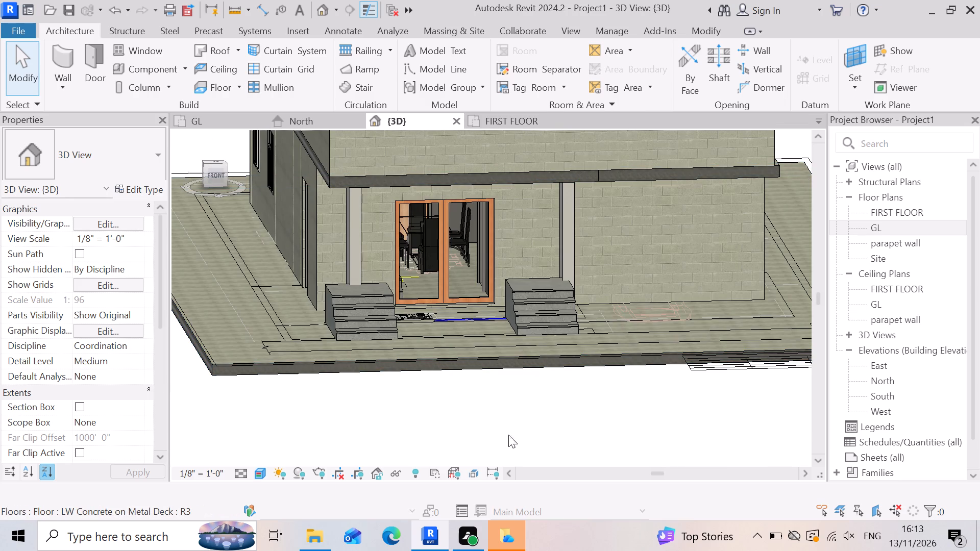
scroll(557, 409, "down", 3)
right_click_drag(418, 433, 395, 392, "shift")
middle_click_drag(415, 432, 395, 392, "shift")
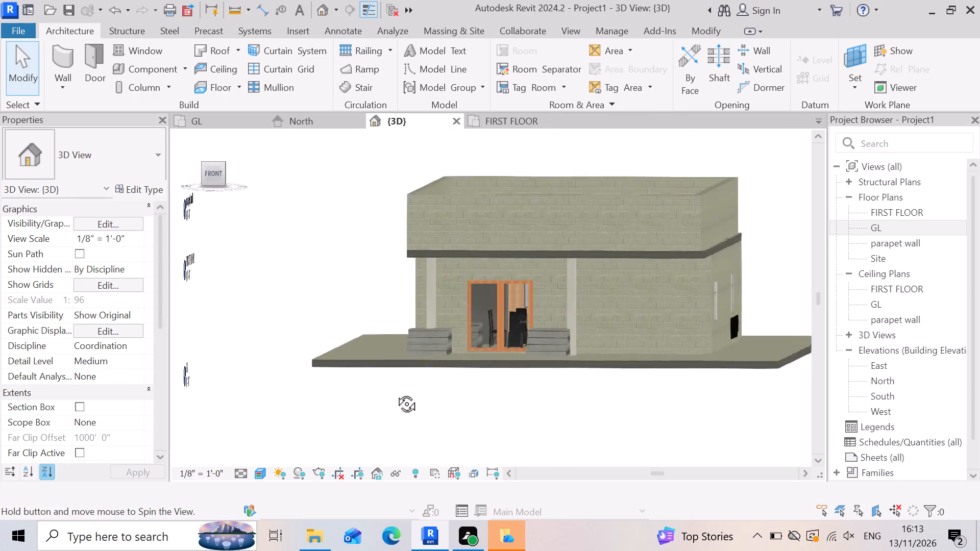
right_click_drag(395, 392, 406, 368, "shift")
middle_click_drag(395, 392, 406, 368, "shift")
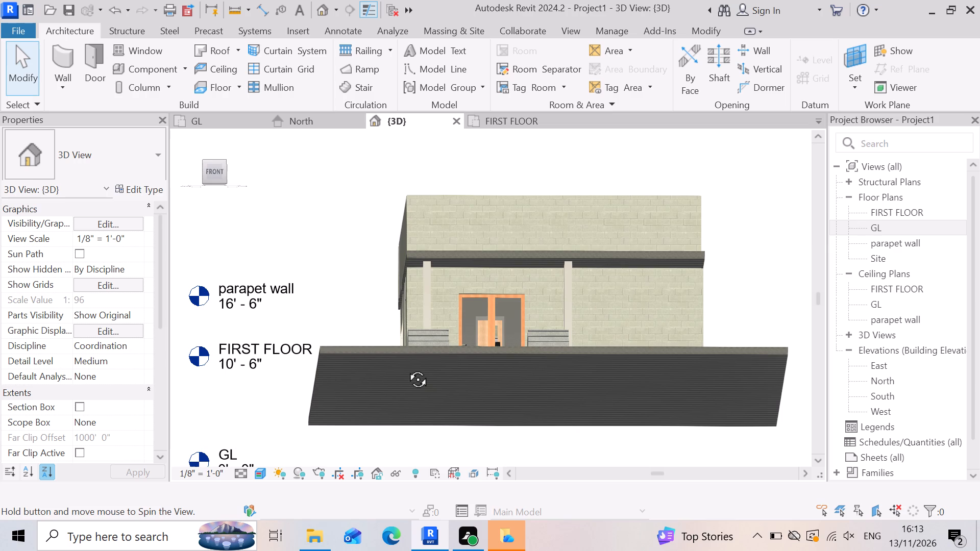
middle_click_drag(406, 368, 408, 441, "shift")
right_click_drag(406, 368, 408, 441, "shift")
middle_click(408, 441, "shift")
Nudge the precast steps at the front door's left-hand column outward from the building, until they overhang the ground slab's front edge.
scroll(424, 373, "up", 2)
left_click(445, 335)
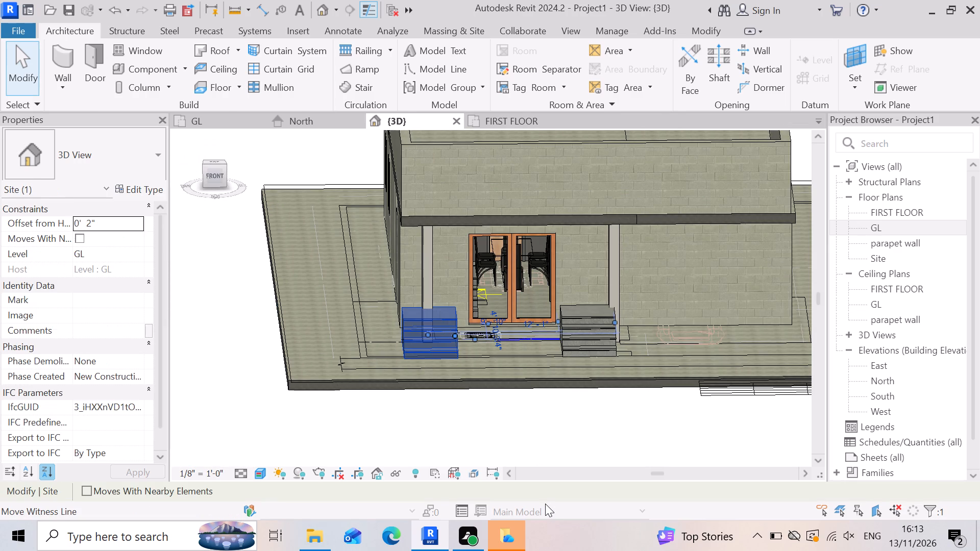
key("Down")
key("Down")
key("Down")
key("Down")
key("Down")
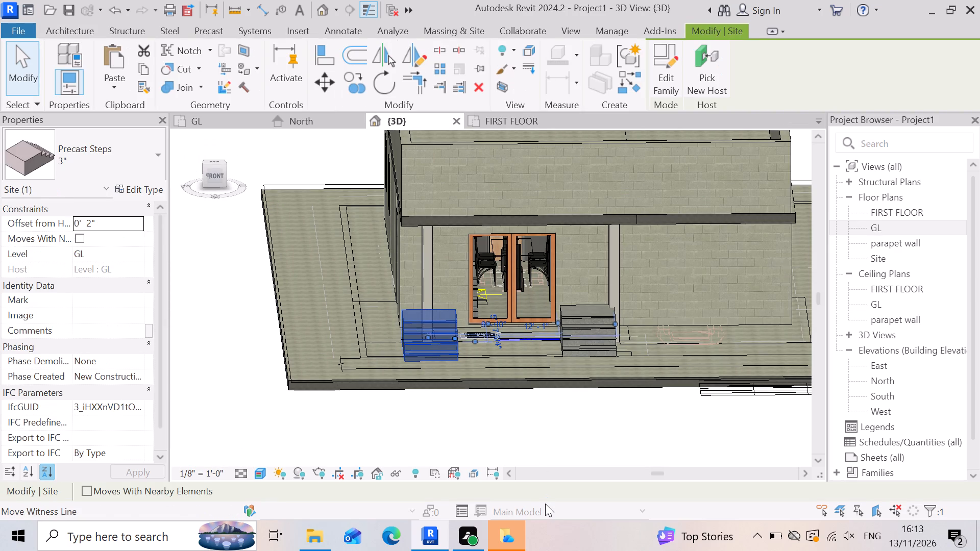
key("Down")
key("Down")
key("Down")
key("Down")
key("Down")
key("Down")
key("Down")
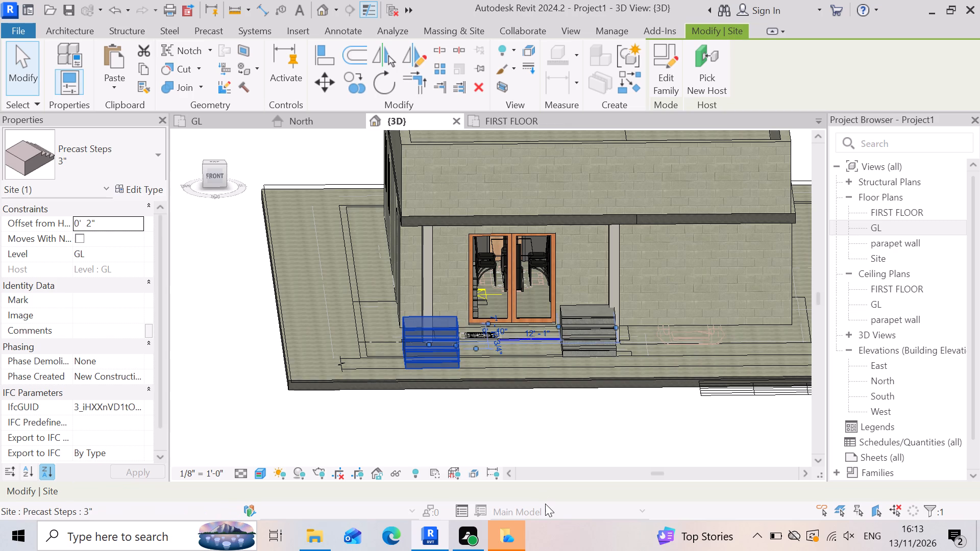
key("Down")
key("Down")
key("Down")
key("Down")
key("Down")
key("Down")
key("Down")
key("Down")
key("Down")
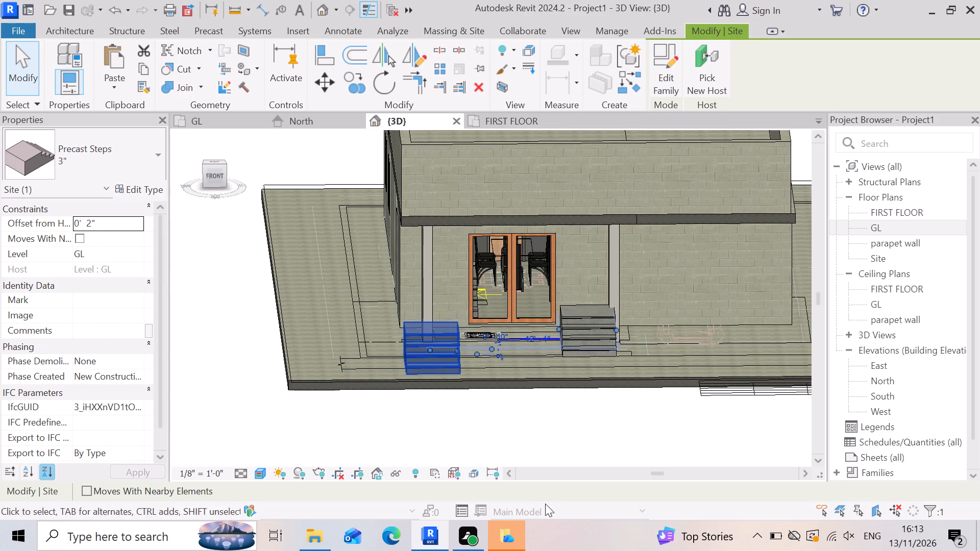
key("Down")
key("Down")
key("Down")
key("Down")
key("Down")
key("Down")
key("Down")
key("Down")
key("Down")
key("Down")
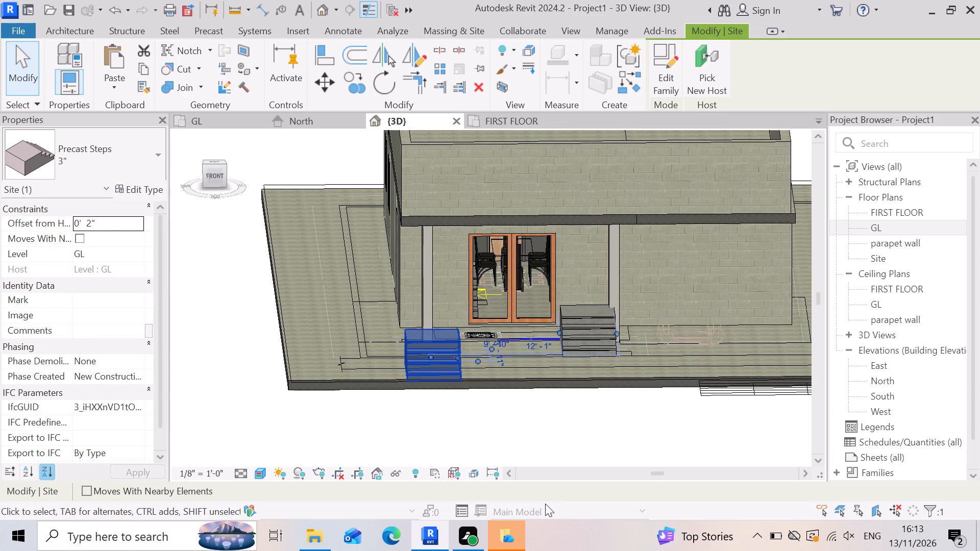
key("Down")
key("Down")
key("Down")
key("Down")
key("Down")
key("Down")
key("Down")
key("Down")
key("Down")
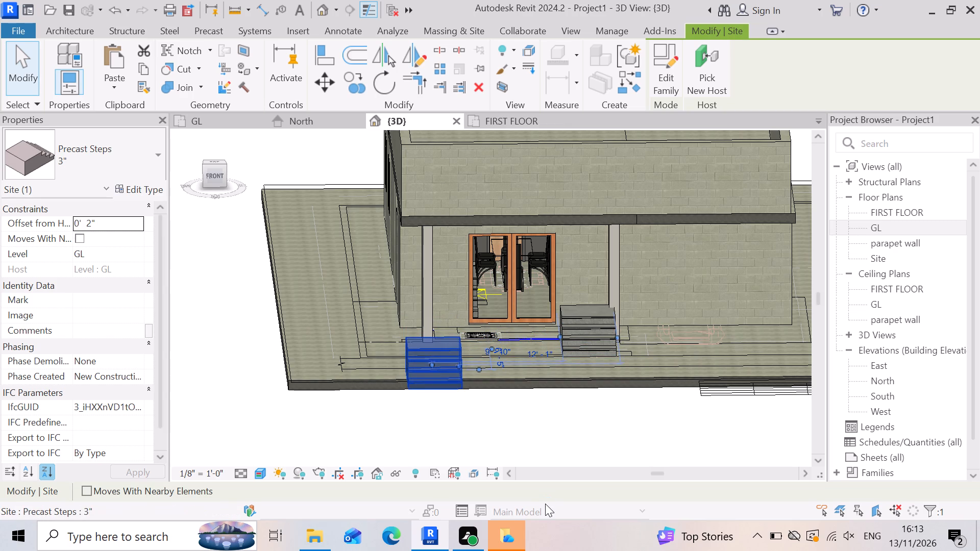
key("Down")
key("Down")
key("Down")
key("Down")
key("Down")
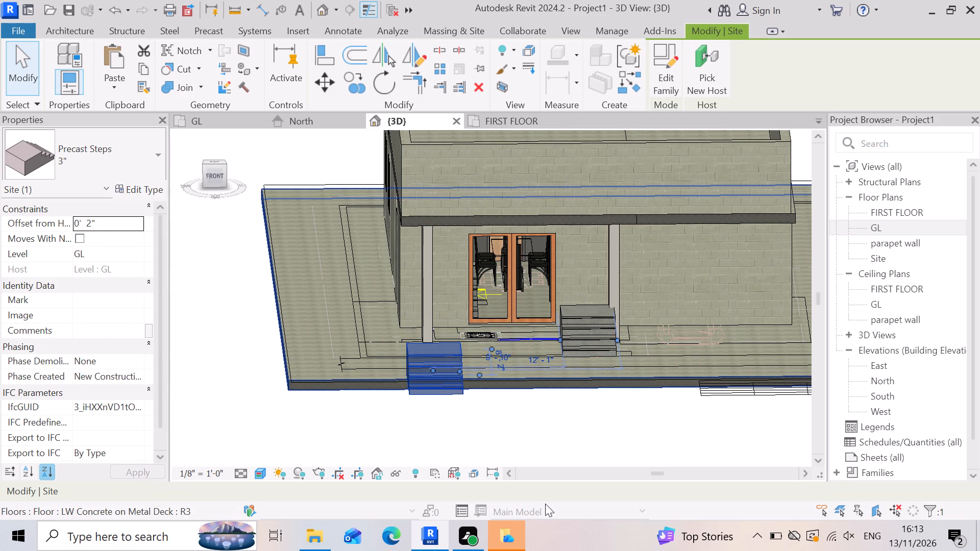
key("Down")
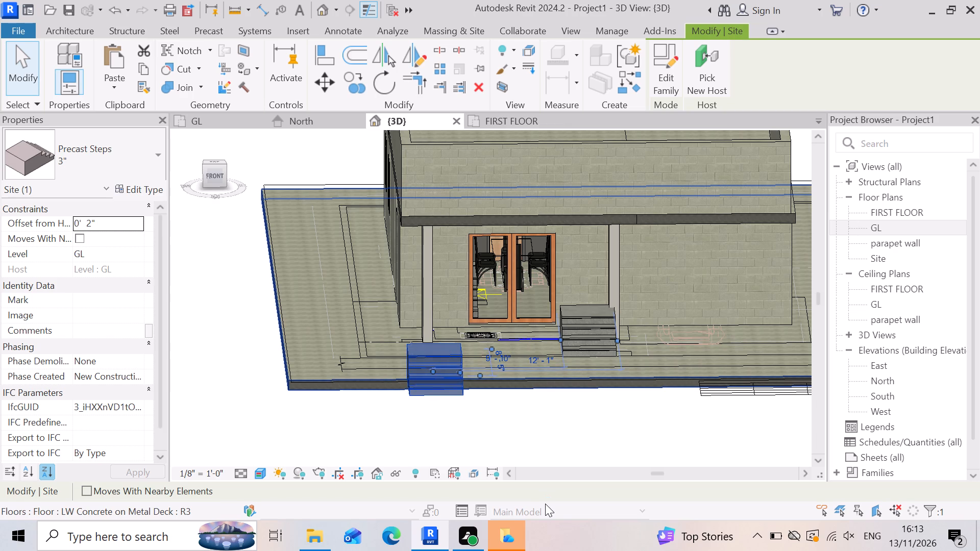
scroll(449, 298, "down", 2)
left_click(543, 442)
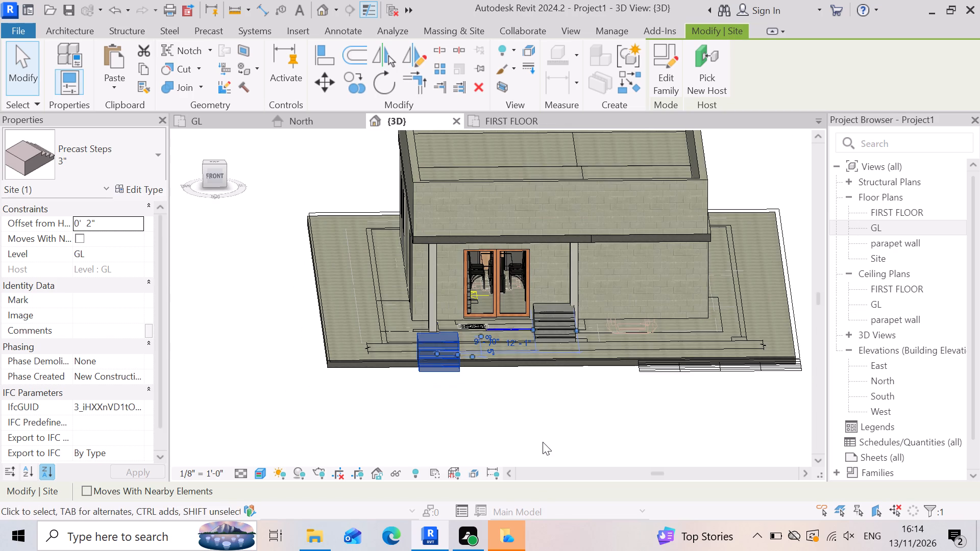
Examine from close up and from below how the moved precast steps meet the ground slab's front edge.
middle_click_drag(396, 439, 381, 405)
right_click_drag(394, 438, 381, 405, "shift")
scroll(405, 364, "up", 11)
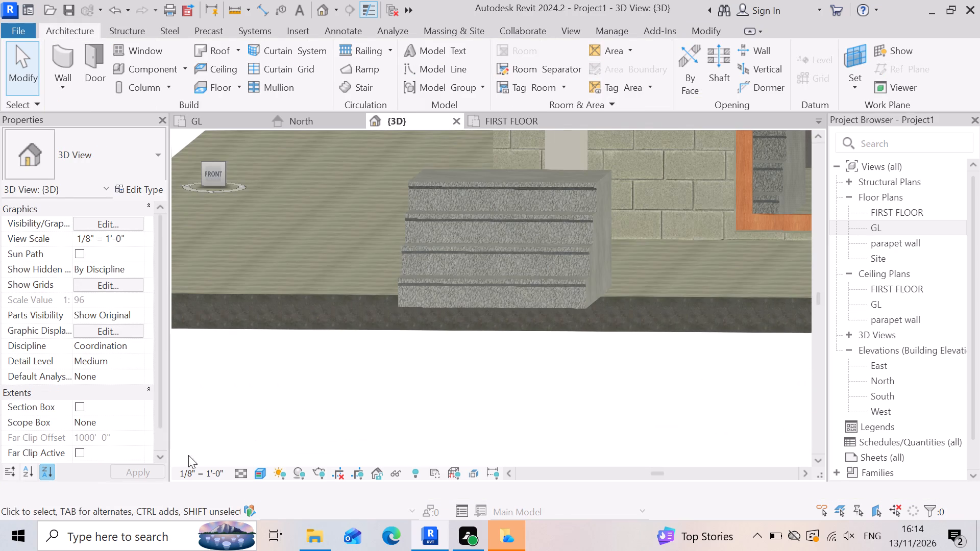
scroll(415, 387, "up", 2)
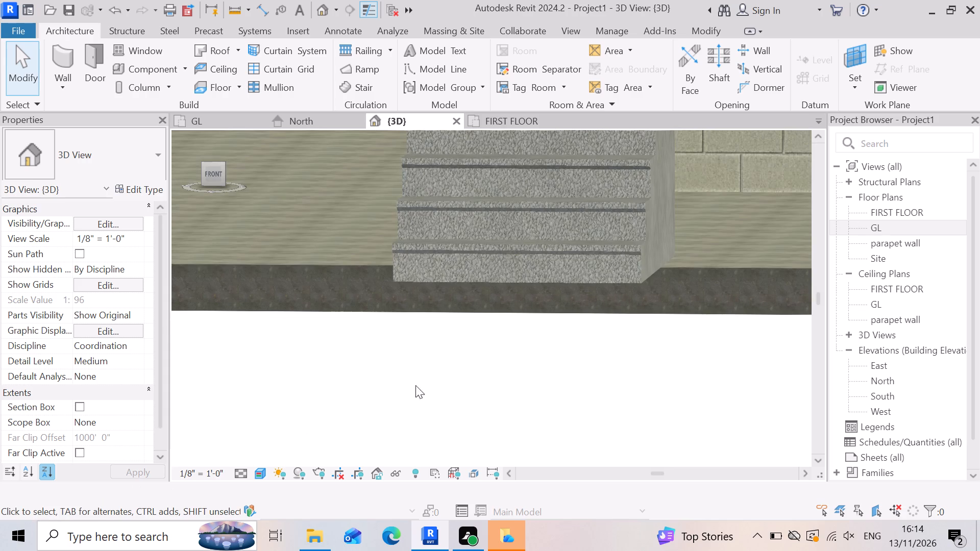
scroll(408, 399, "up", 1)
middle_click_drag(409, 391, 444, 335, "shift")
right_click_drag(420, 361, 441, 368, "shift")
scroll(437, 390, "down", 12)
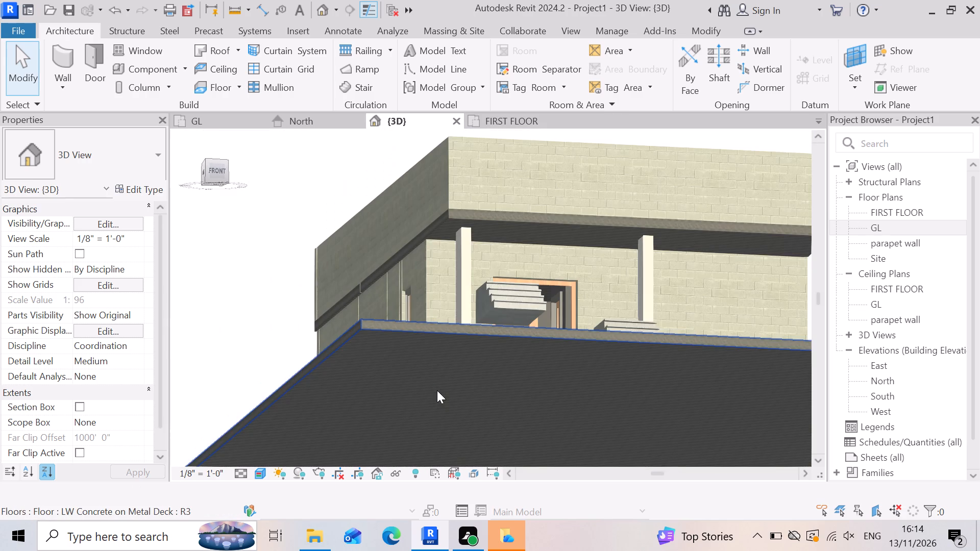
right_click_drag(525, 370, 512, 427, "shift")
Nudge the overhanging precast steps back toward the building so their bottom tread sits on the slab near its front edge.
left_click(491, 347)
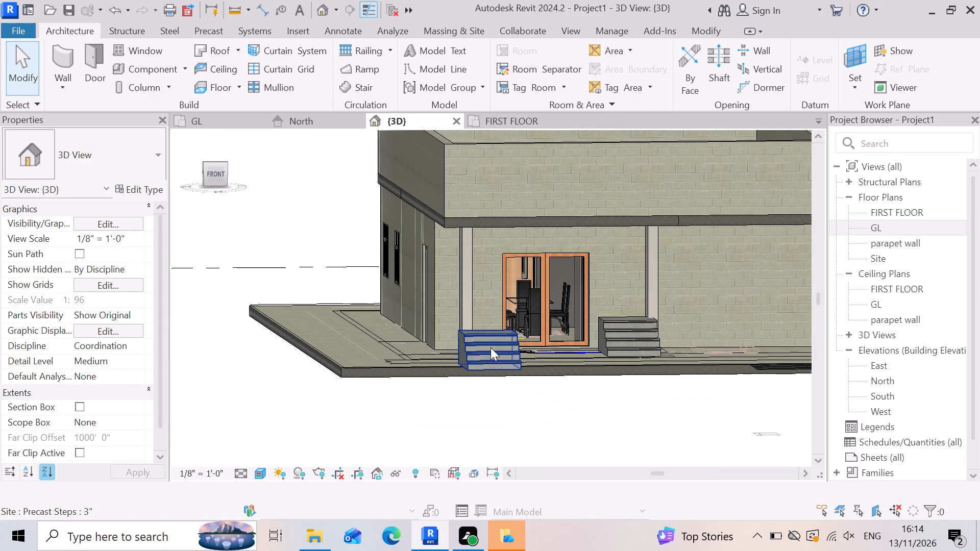
key("Up")
key("Up")
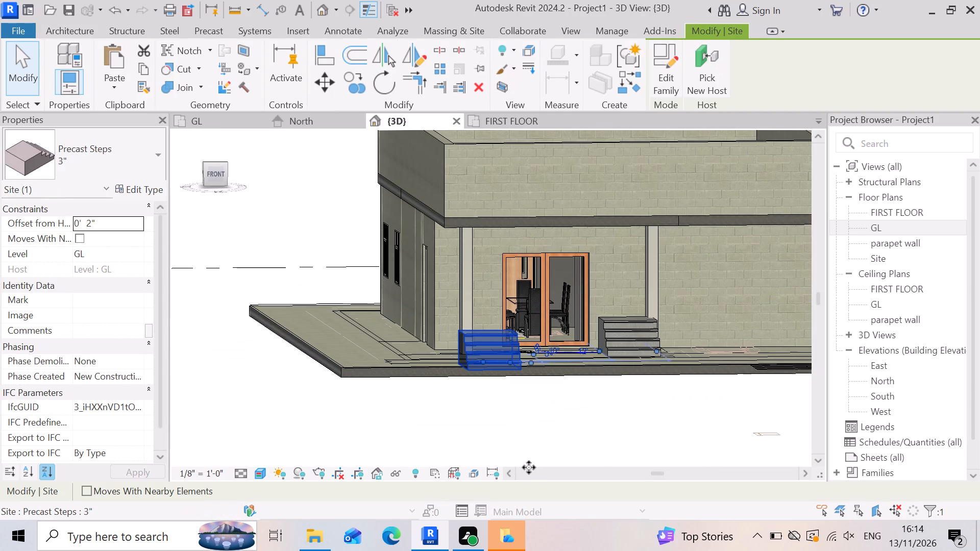
key("Up")
key("Up")
key("Up")
key("Up")
key("Up")
key("Up")
key("Up")
key("Up")
key("Up")
key("Up")
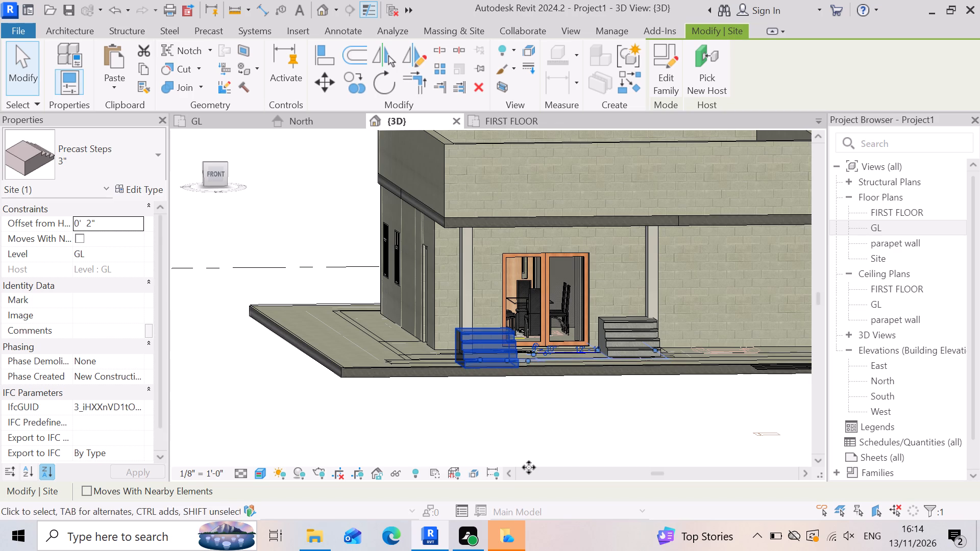
key("Up")
key("Up")
key("Up")
key("Up")
key("Up")
key("Up")
key("Up")
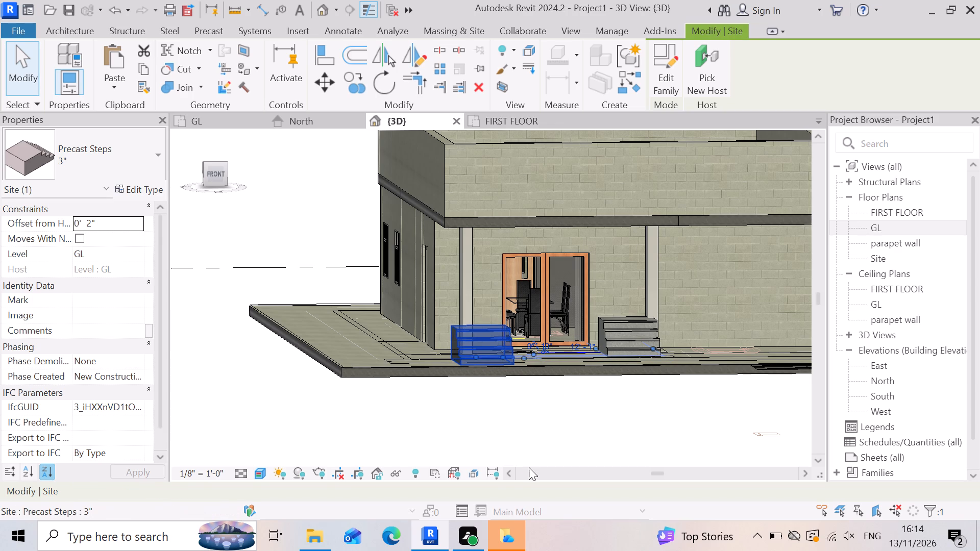
key("Escape")
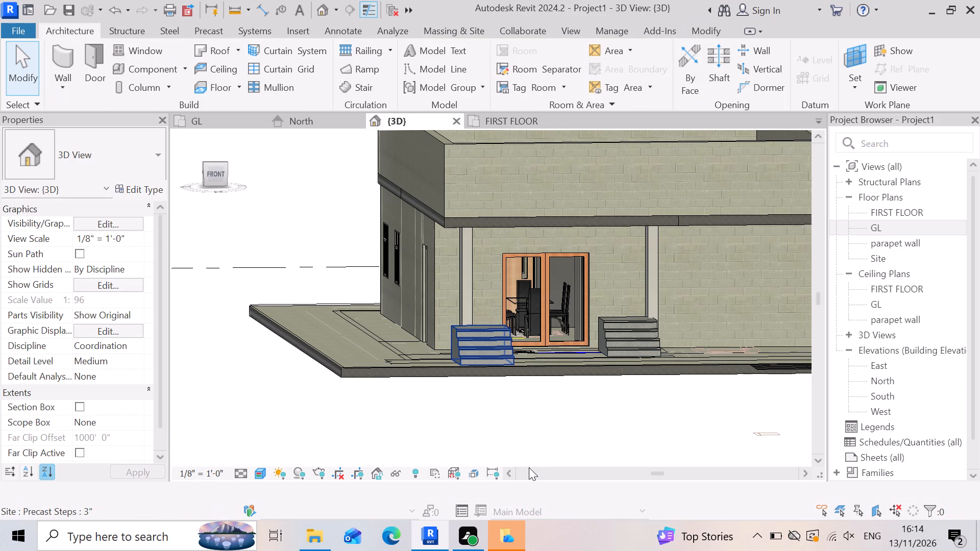
Fine-tune the same precast steps by nudging them slightly farther toward the building, just inside the slab's front edge.
scroll(590, 432, "down", 3)
right_click_drag(562, 428, 548, 457, "shift")
middle_click_drag(558, 435, 548, 457, "shift")
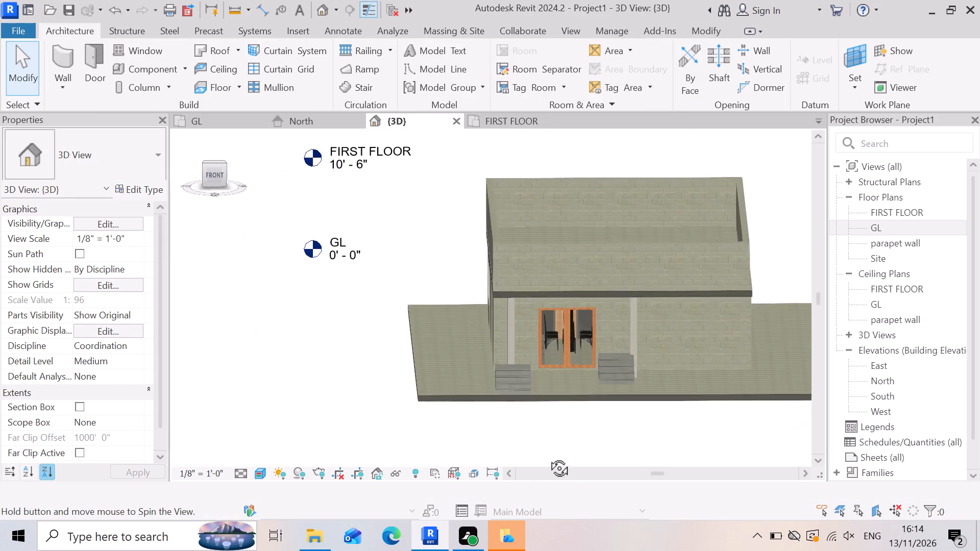
middle_click_drag(548, 457, 546, 461, "shift")
right_click_drag(548, 457, 546, 461, "shift")
scroll(504, 397, "up", 8)
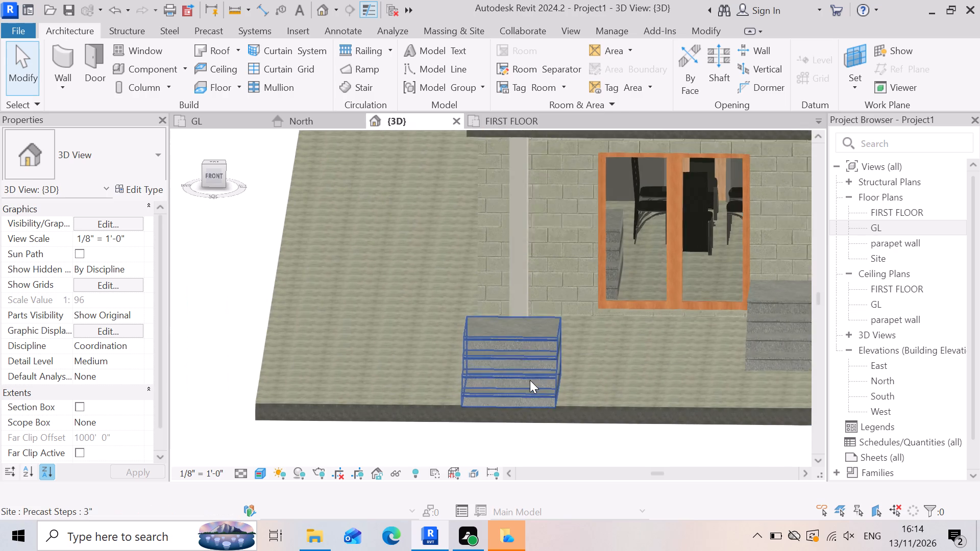
left_click(530, 380)
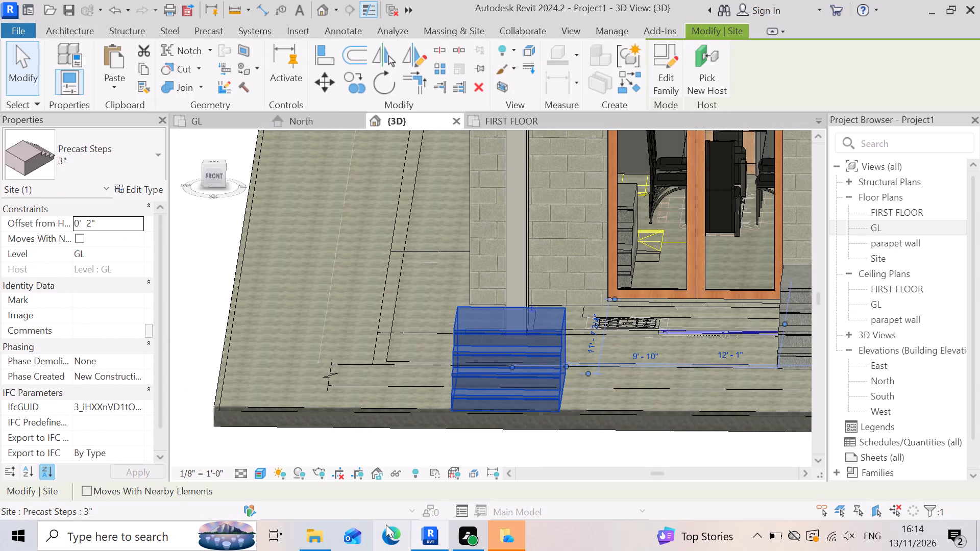
key("Up")
key("Up")
key("Up")
key("Up")
key("Up")
key("Up")
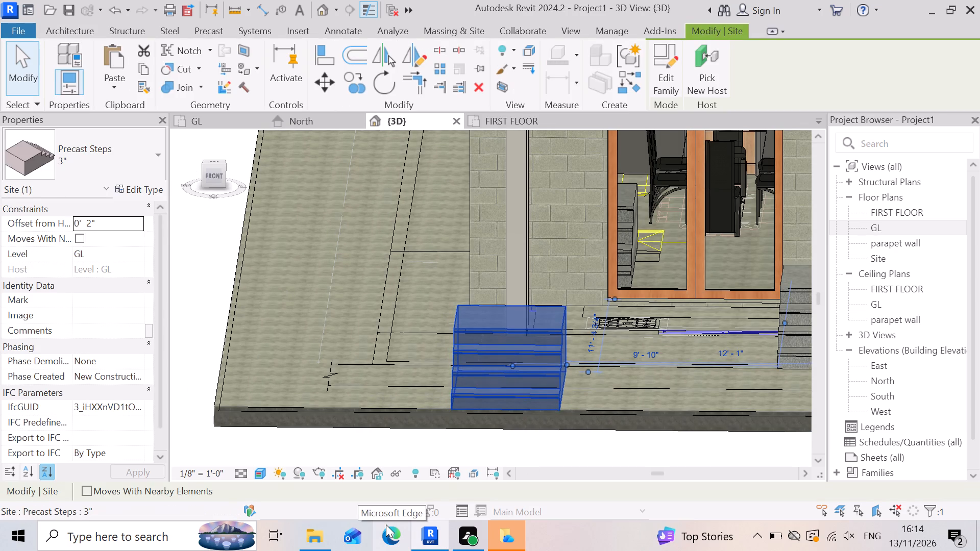
key("Up")
key("Up")
key("Up")
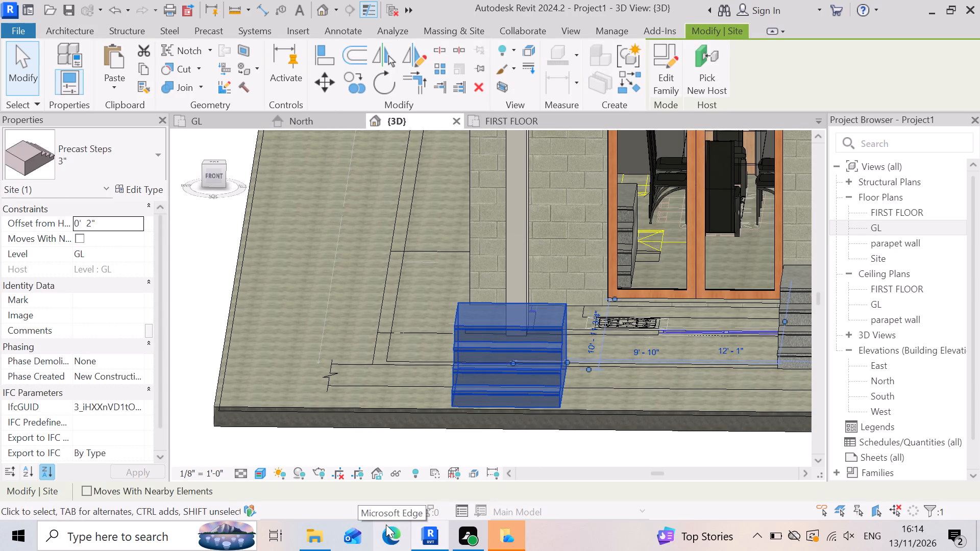
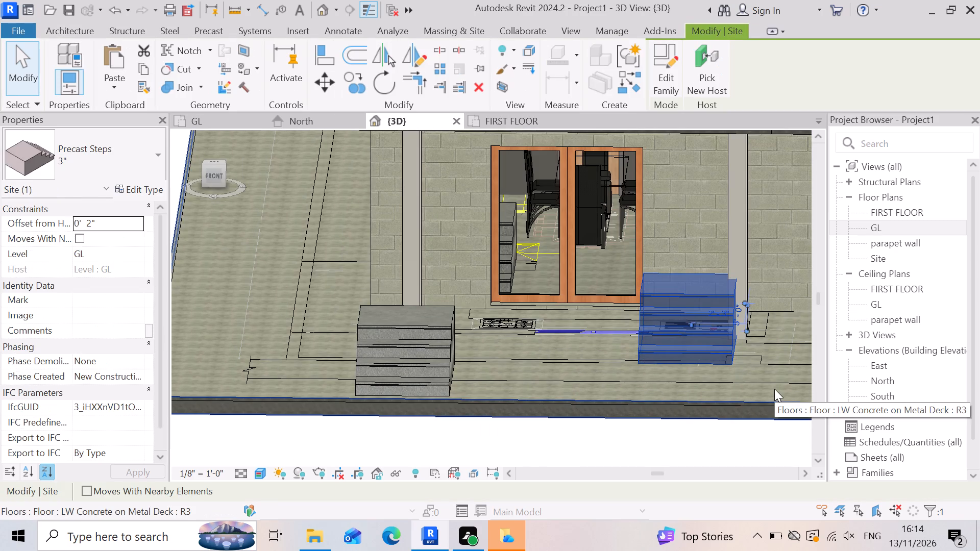
Nudge the precast steps at the front door's right-hand column outward from the building until they line up with the left-hand steps near the slab's front edge.
key("Down")
key("Down")
key("Down")
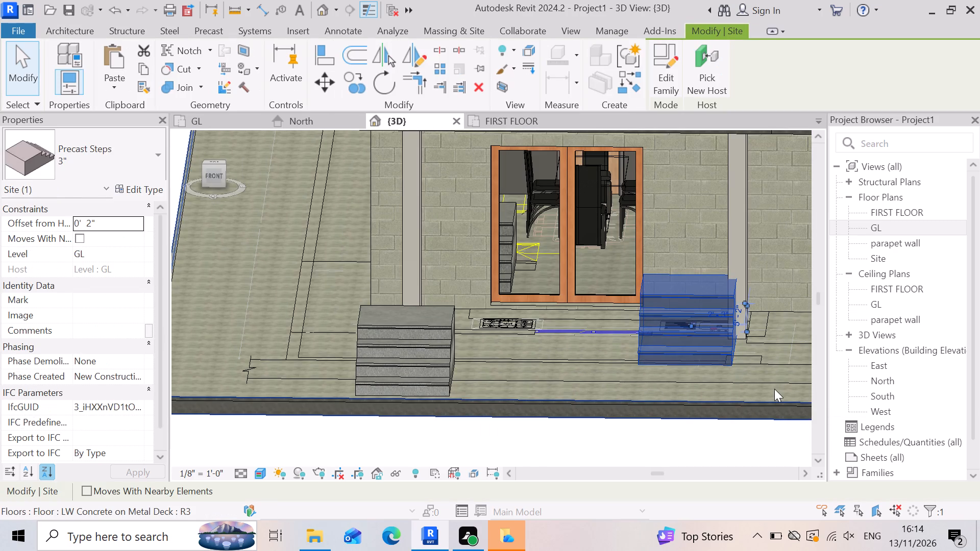
key("Down")
key("Down")
key("Down")
key("Down")
key("Down")
key("Down")
key("Down")
key("Down")
key("Down")
key("Down")
key("Down")
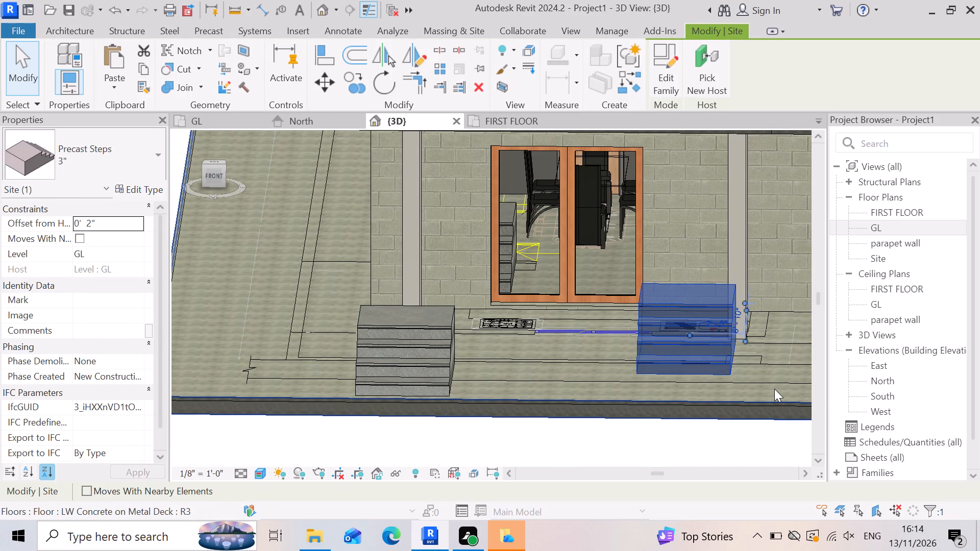
key("Down")
key("Down")
key("Down")
key("Down")
key("Down")
key("Down")
key("Down")
key("Down")
key("Down")
key("Down")
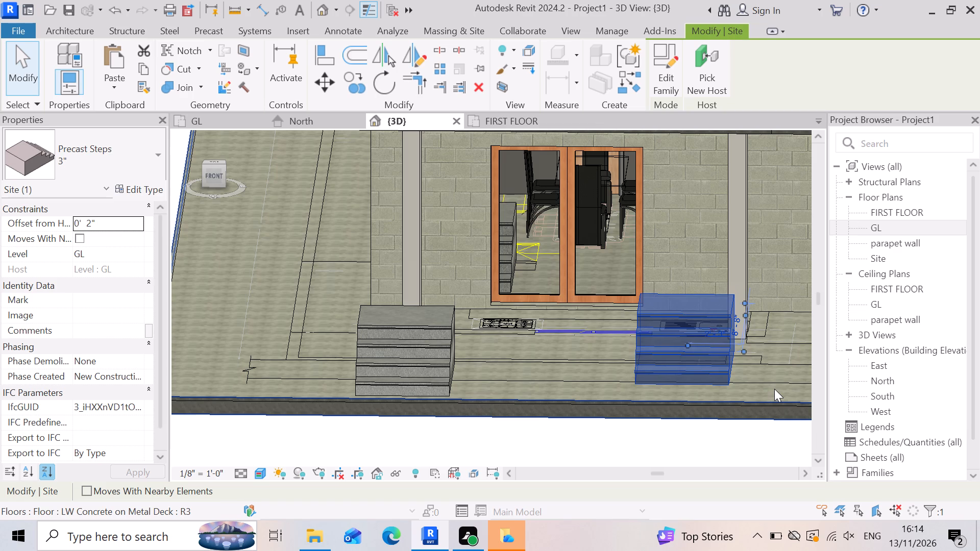
key("Down")
key("Down")
key("Down")
key("Down")
key("Down")
key("Down")
key("Down")
key("Down")
key("Down")
key("Down")
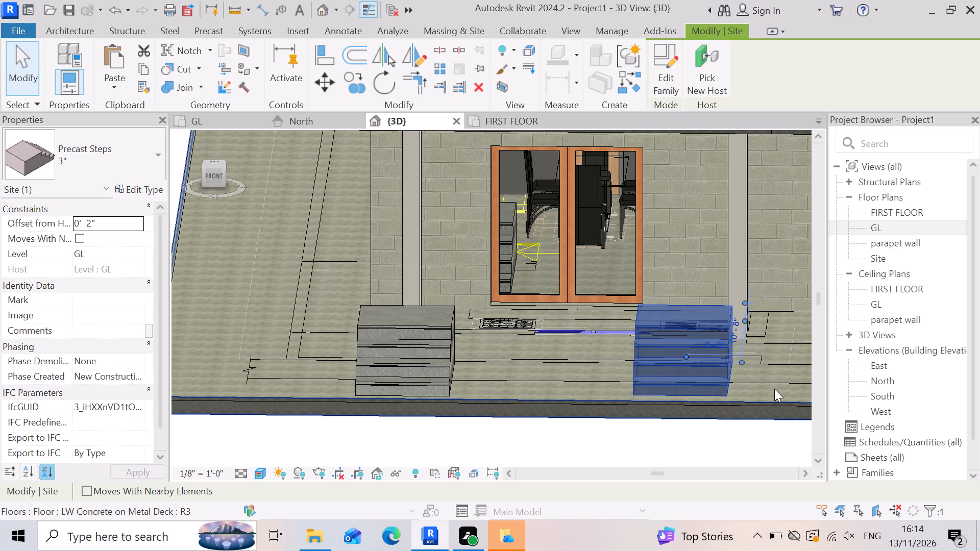
key("Down")
Nudge the same precast steps sideways along the front, away from the door, until they stand in front of the right-hand column.
key("Right")
key("Right")
key("Right")
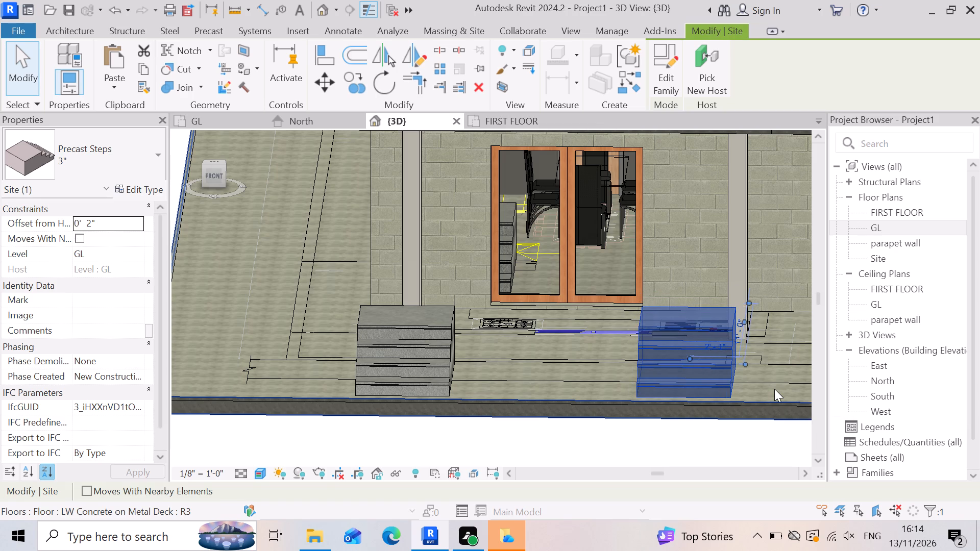
key("Right")
key("Right")
key("Right")
key("Right")
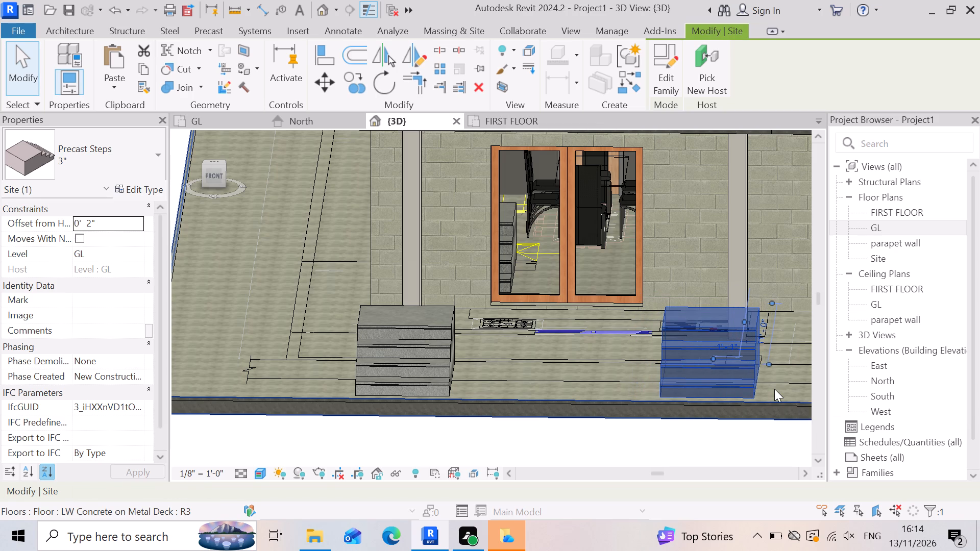
key("Right")
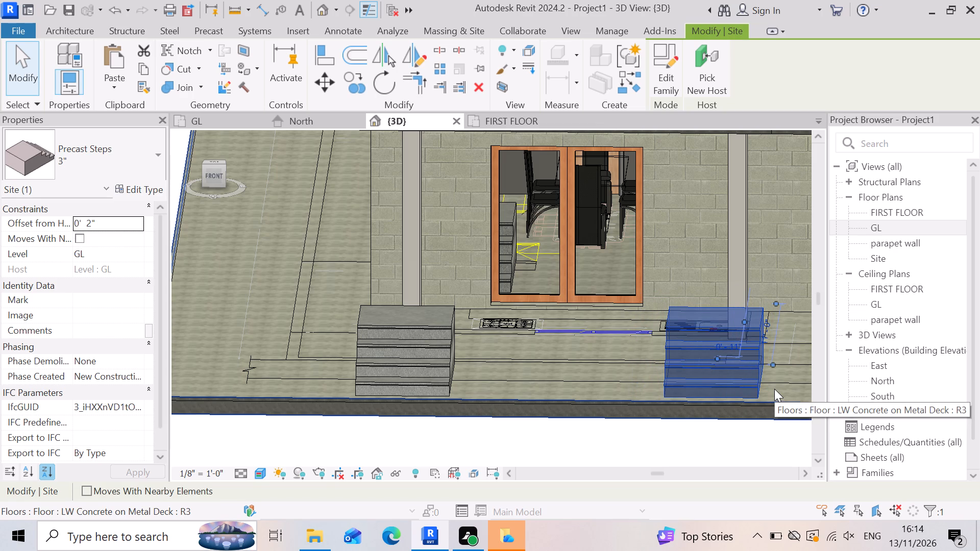
scroll(557, 303, "down", 3)
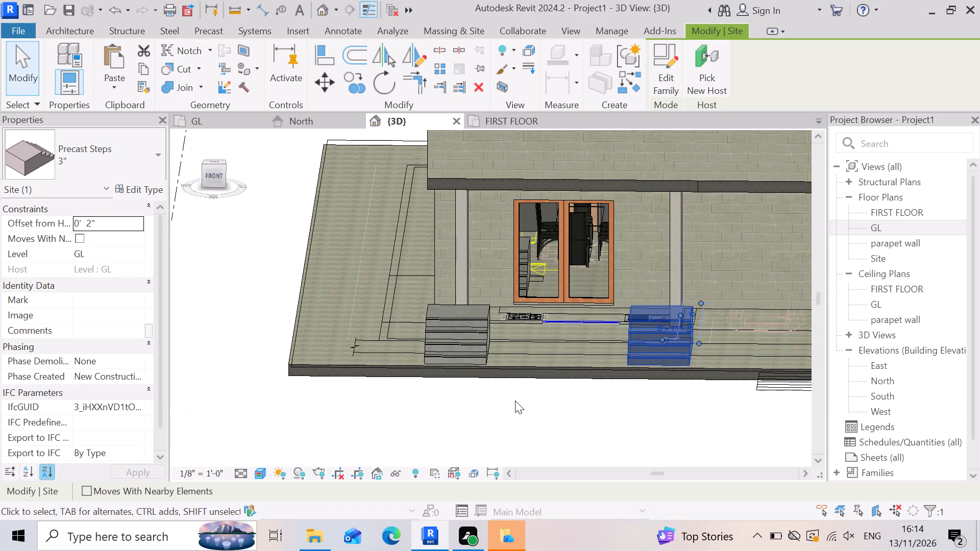
key("Escape")
Nudge the right-hand precast steps farther along the front, just past the column, and slightly back toward the building.
scroll(612, 338, "down", 2)
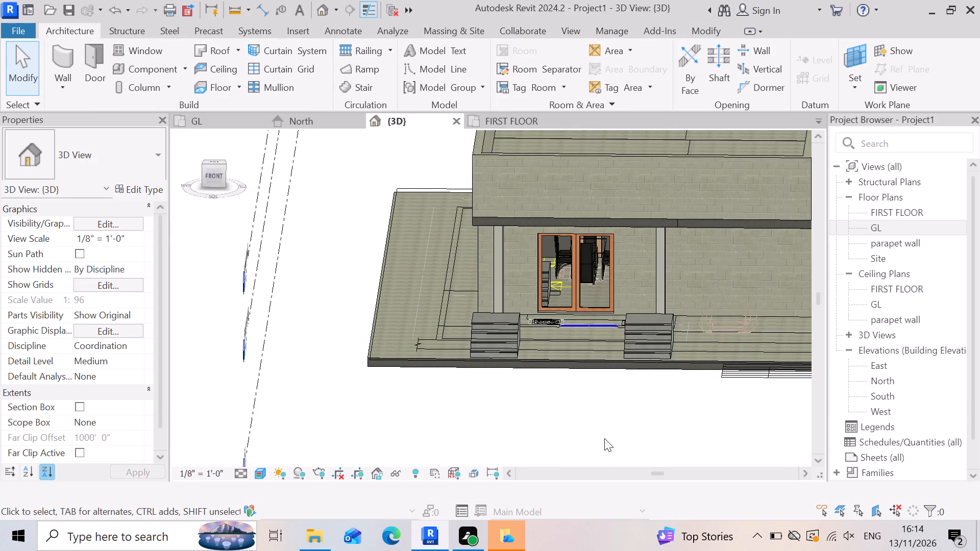
right_click_drag(604, 434, 630, 416, "shift")
middle_click_drag(607, 417, 630, 416, "shift")
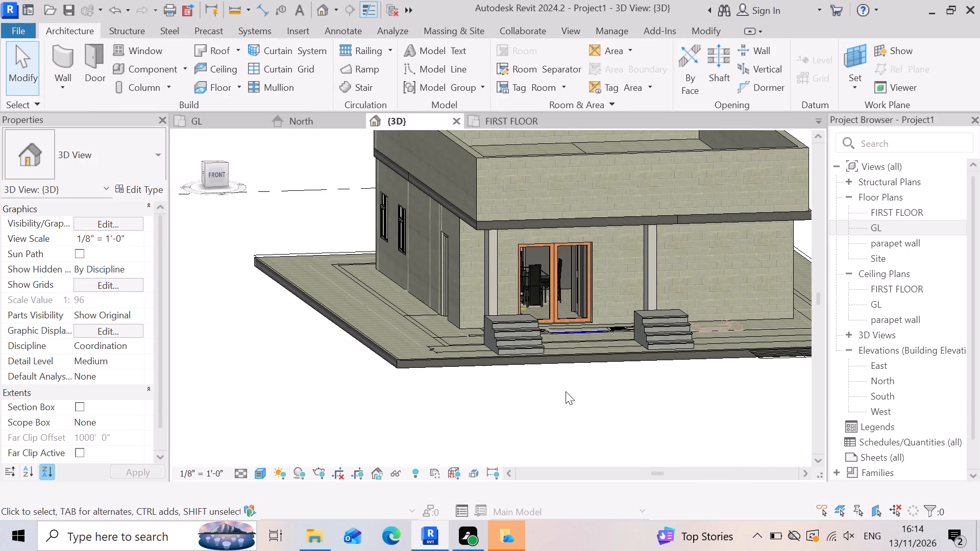
scroll(507, 355, "up", 2)
scroll(587, 369, "down", 1)
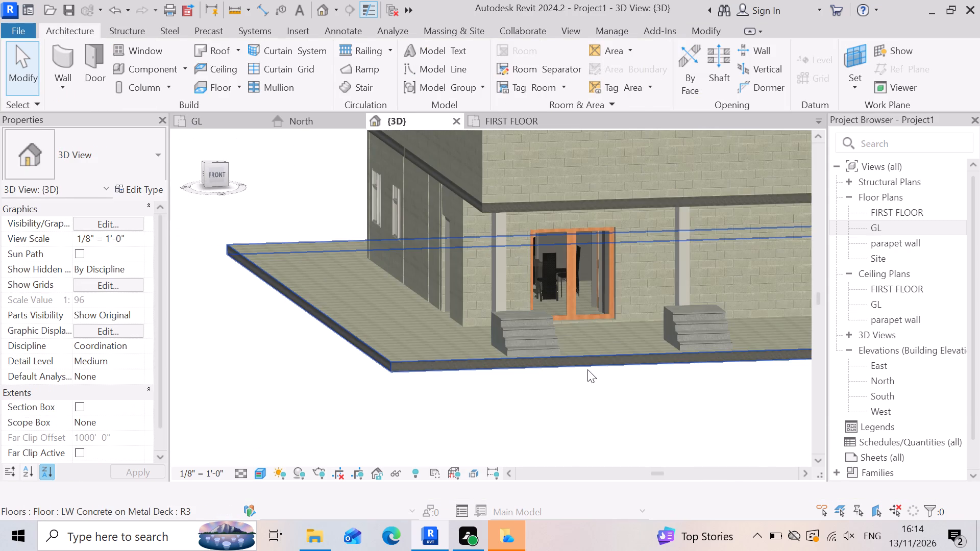
left_click(699, 351)
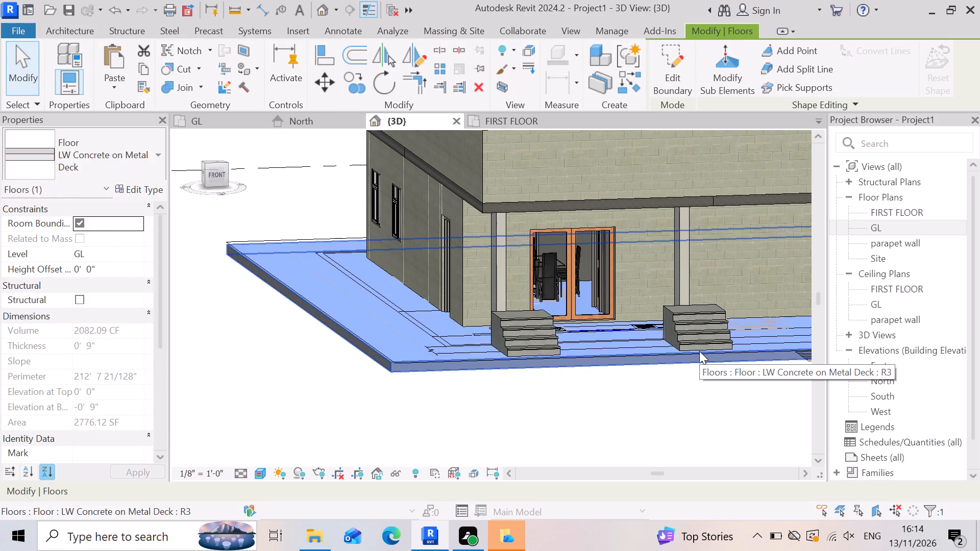
key("Escape")
left_click(725, 337)
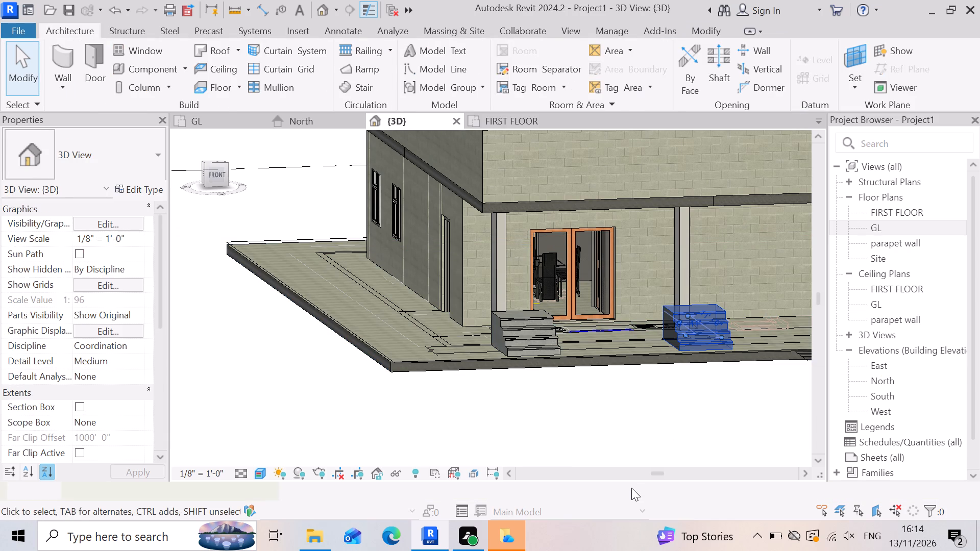
key("Right")
key("Right")
key("Right")
key("Right")
key("Right")
key("Right")
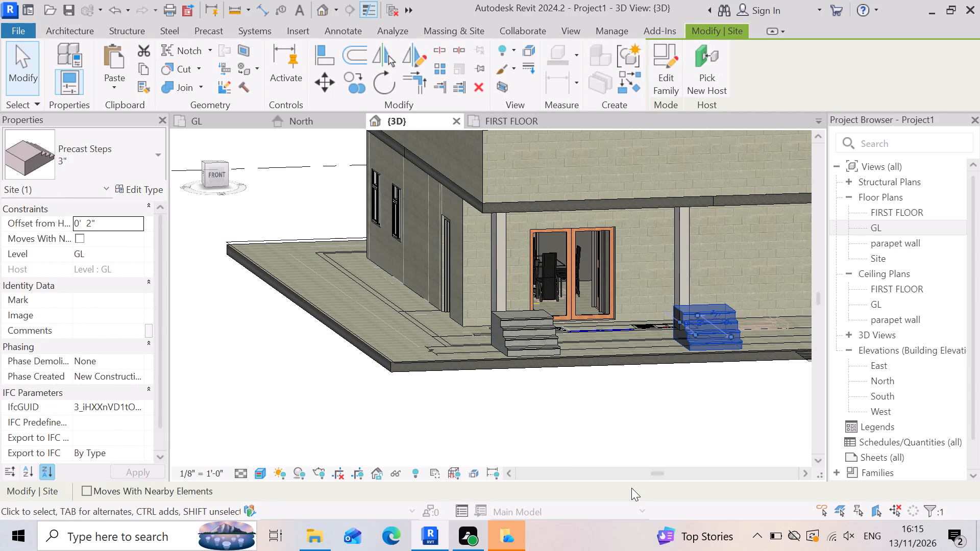
key("Right")
key("Right")
key("Left")
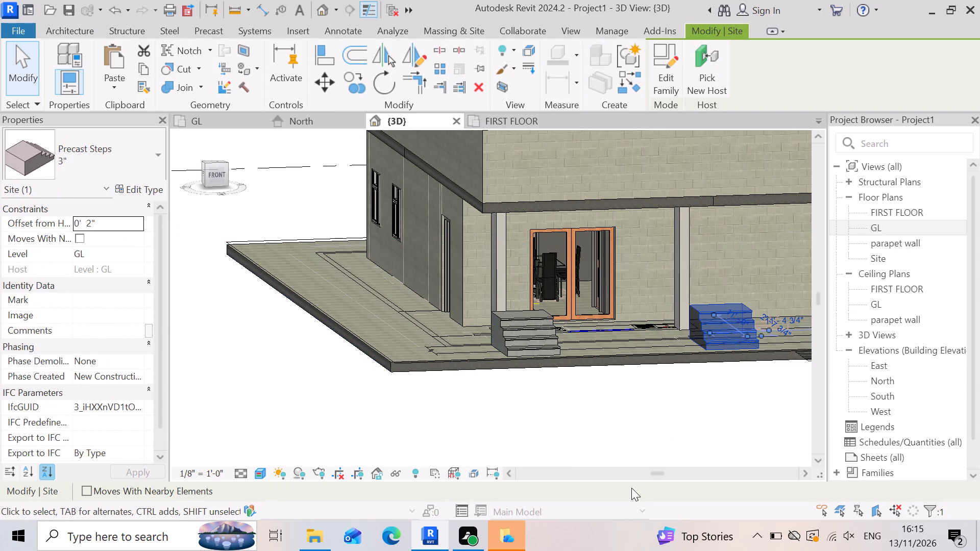
key("Up")
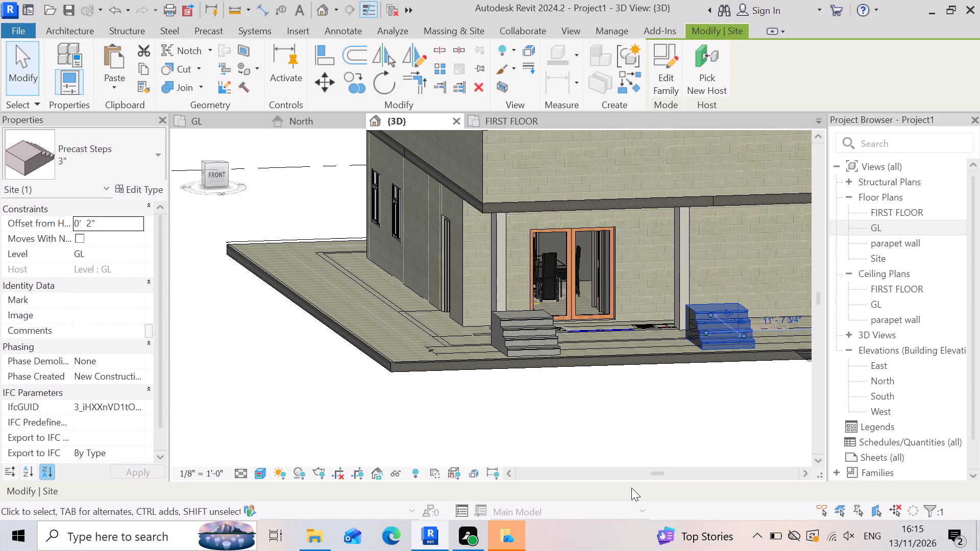
key("Up")
key("Up")
key("Escape")
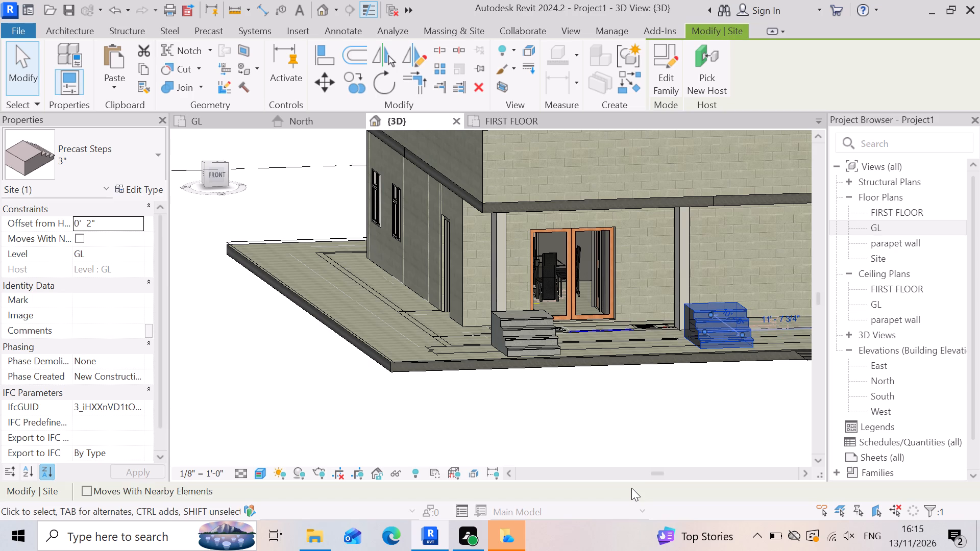
Nudge the precast steps at the front door's left-hand column slightly back toward the building.
scroll(419, 378, "down", 4)
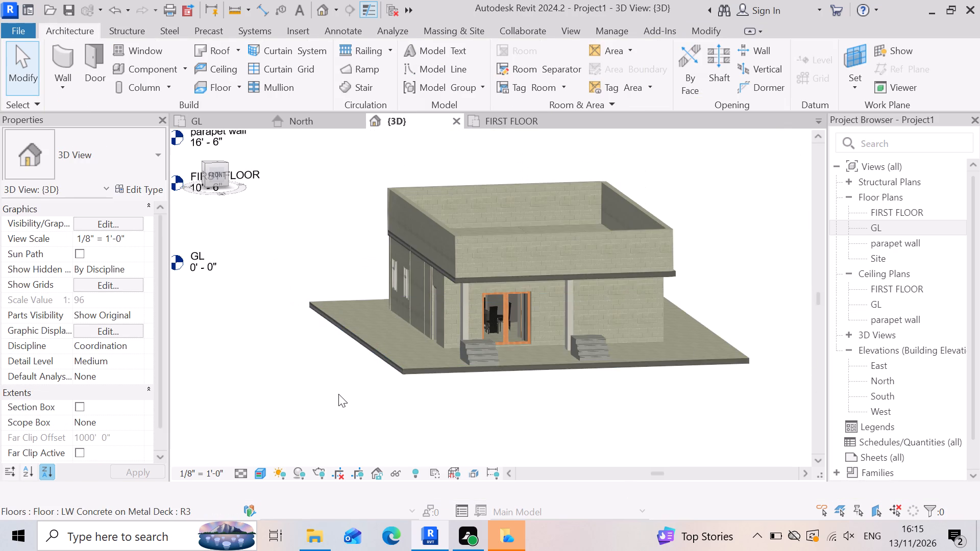
left_click(461, 355)
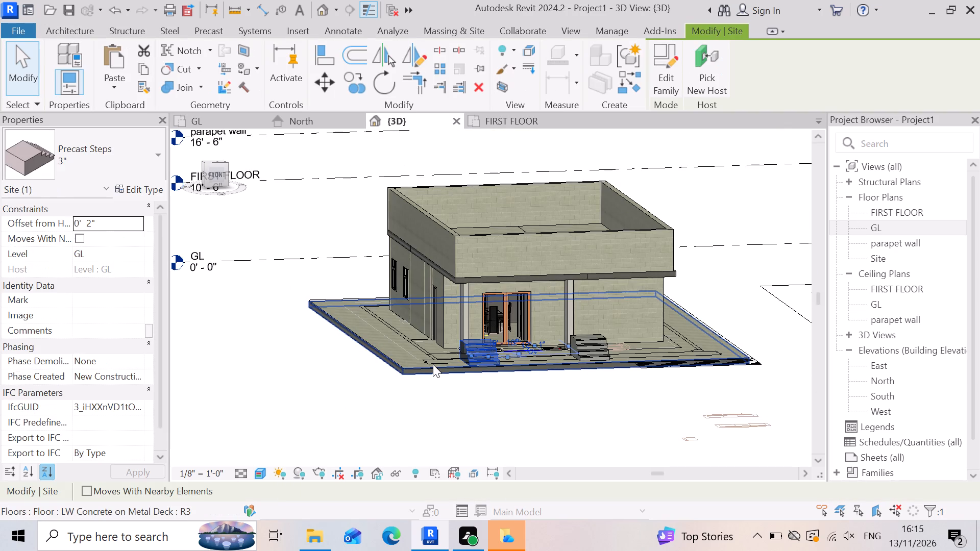
key("Up")
key("Up")
key("Up")
key("Up")
key("Up")
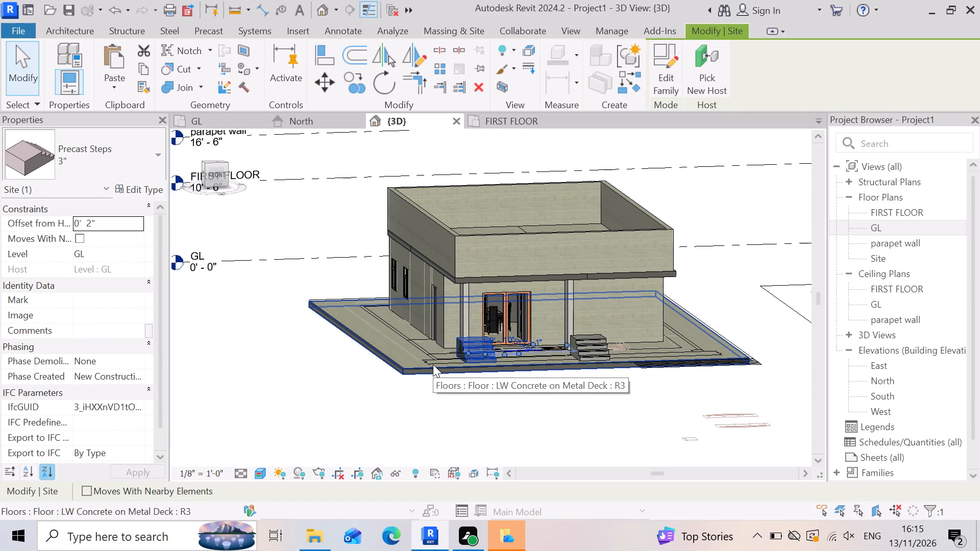
key("Escape")
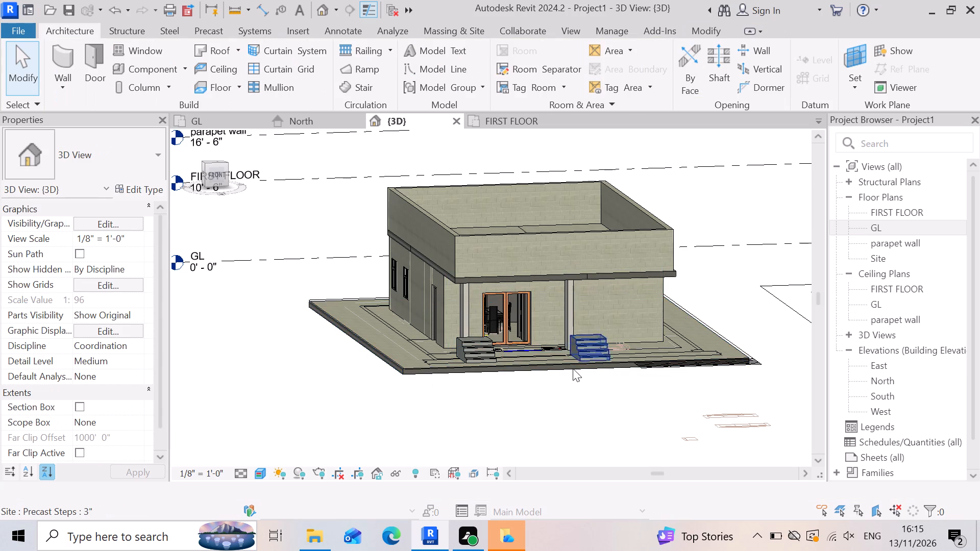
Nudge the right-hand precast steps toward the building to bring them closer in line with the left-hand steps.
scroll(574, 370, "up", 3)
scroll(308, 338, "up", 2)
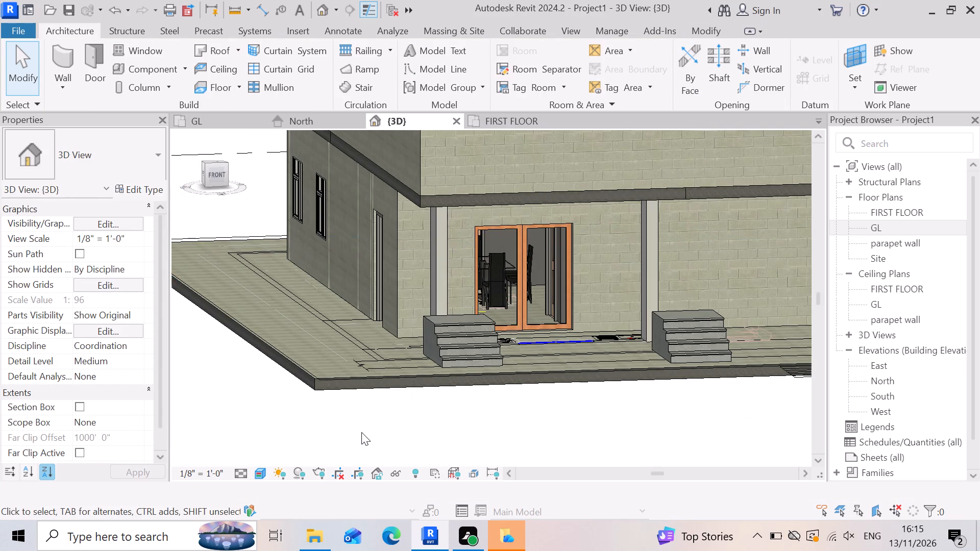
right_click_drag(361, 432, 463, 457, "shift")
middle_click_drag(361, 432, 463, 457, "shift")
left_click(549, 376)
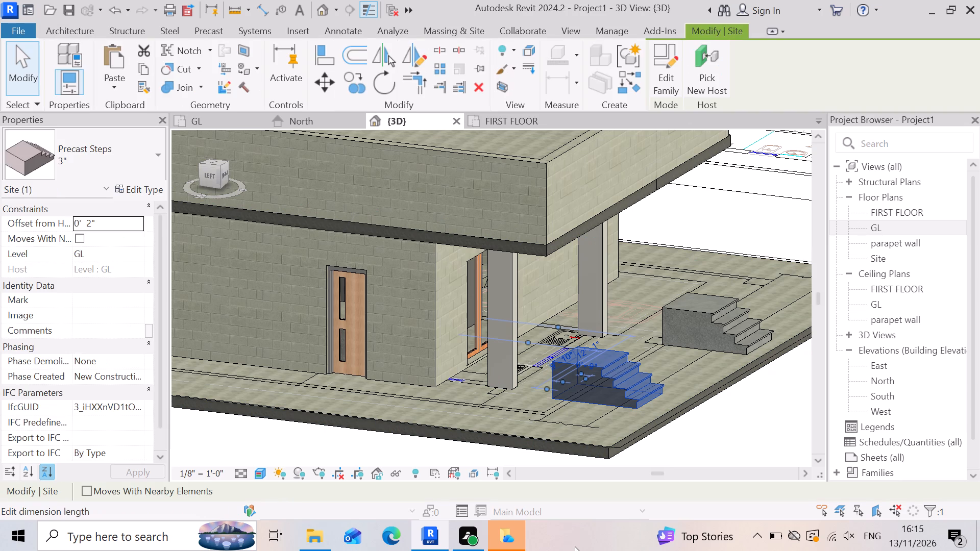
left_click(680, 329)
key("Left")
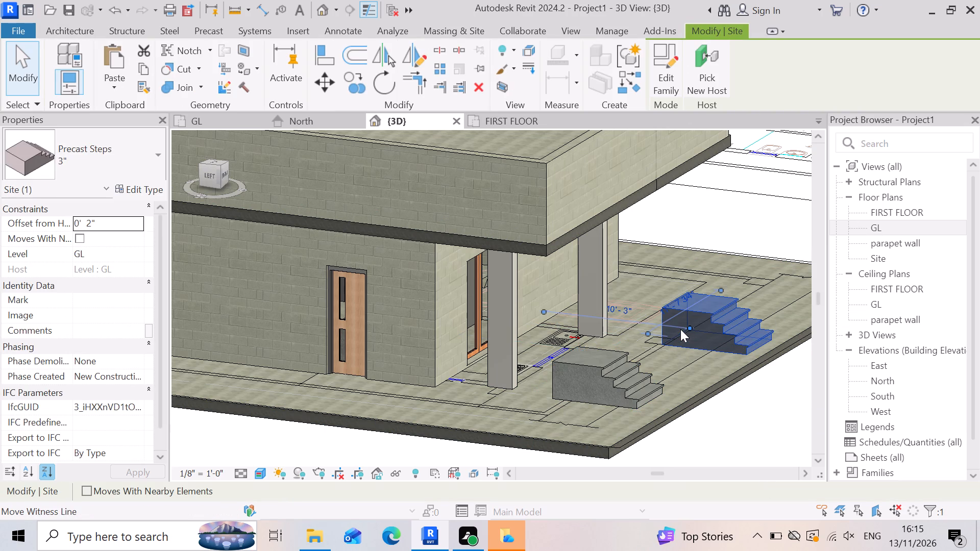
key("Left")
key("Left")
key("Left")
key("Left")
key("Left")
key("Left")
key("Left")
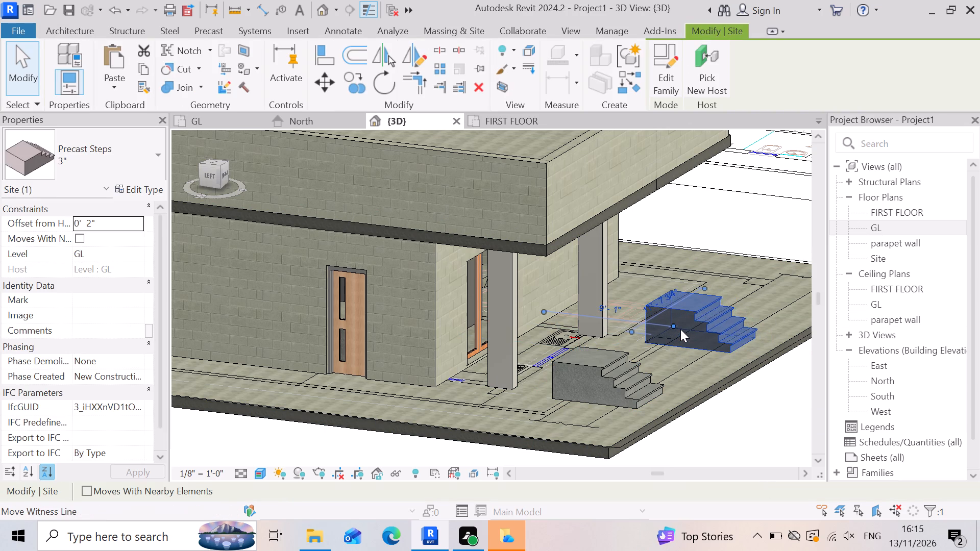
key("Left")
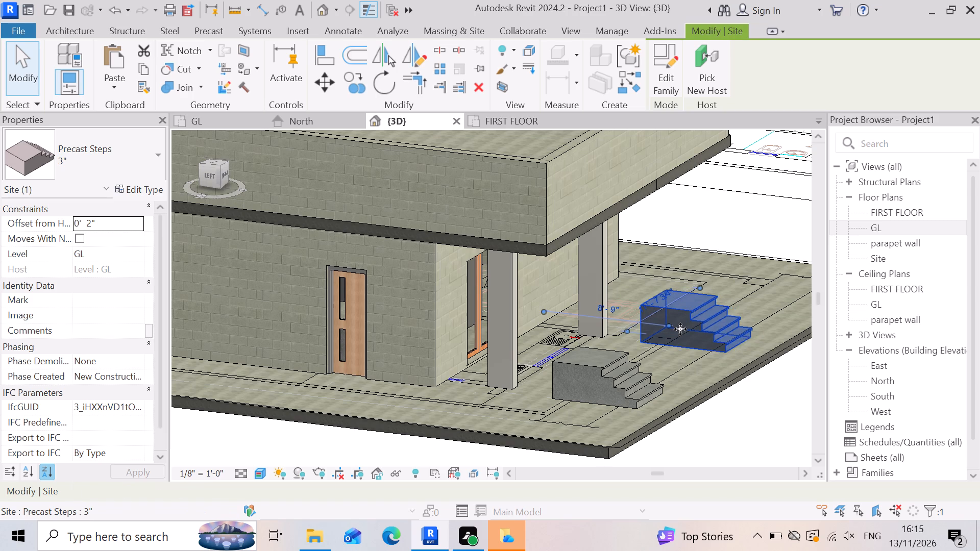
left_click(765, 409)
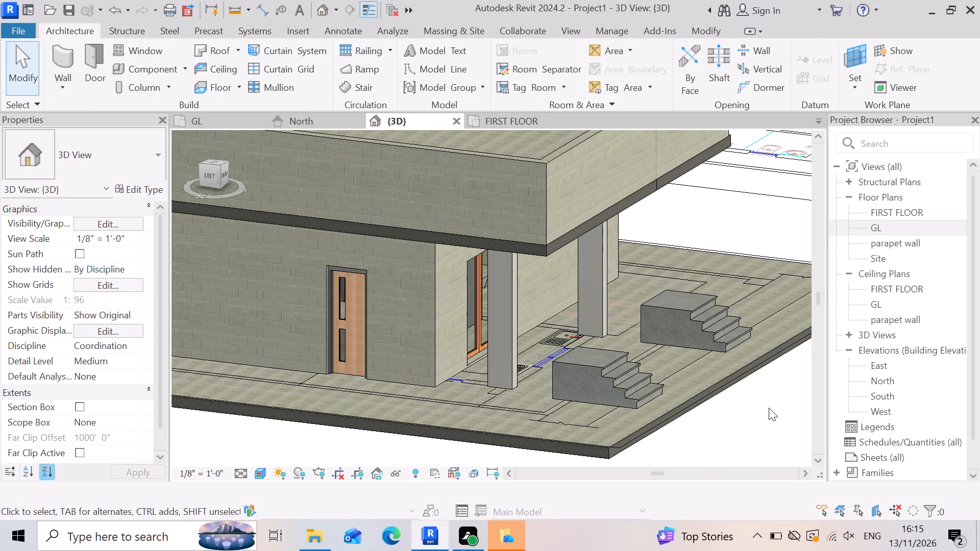
Set the distance between the front wall and the right-hand precast steps to 0.
scroll(744, 302, "up", 2)
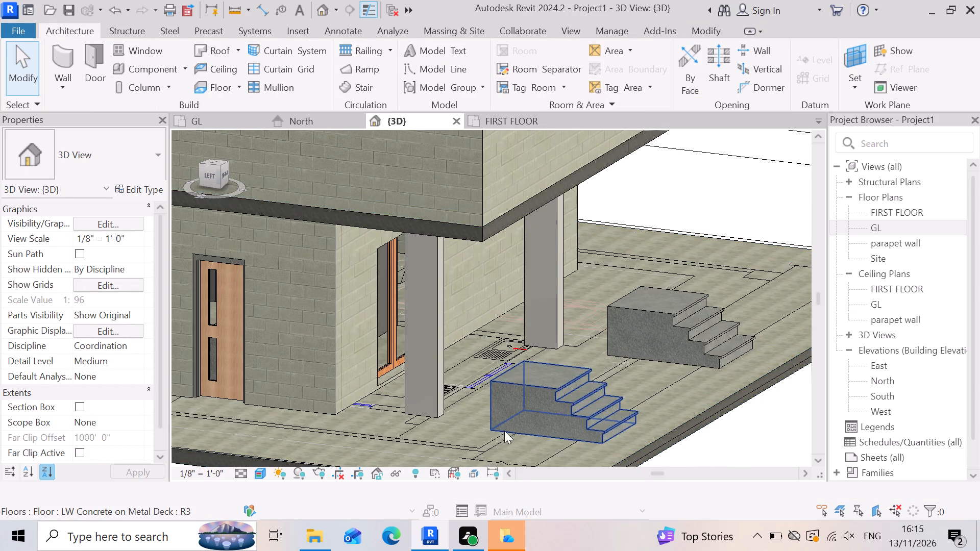
left_click(634, 340)
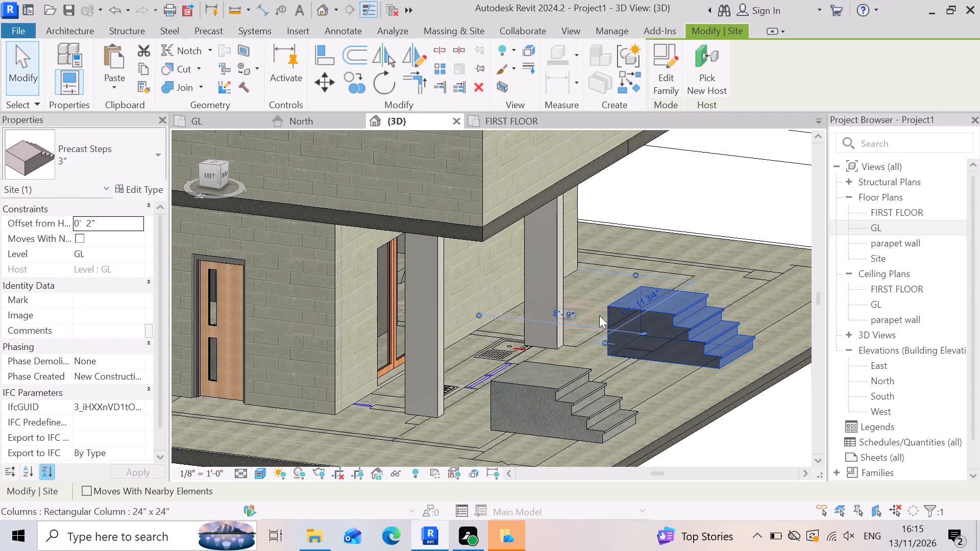
left_click(648, 296)
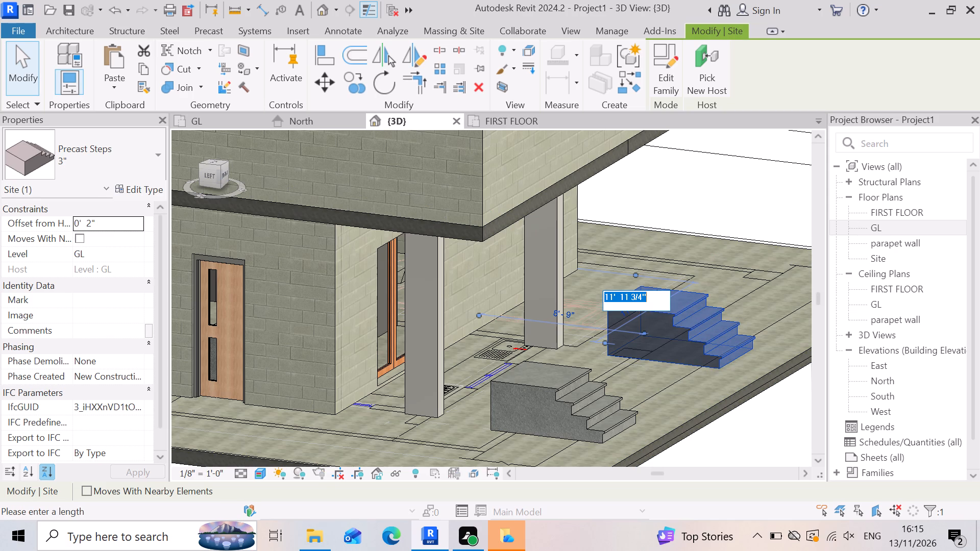
left_click(565, 316)
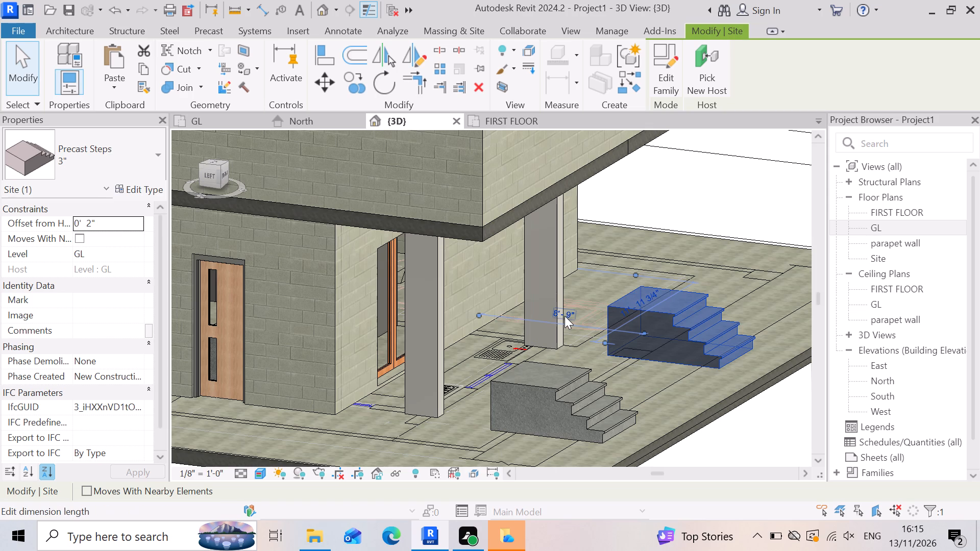
left_click_drag(565, 317, 569, 317)
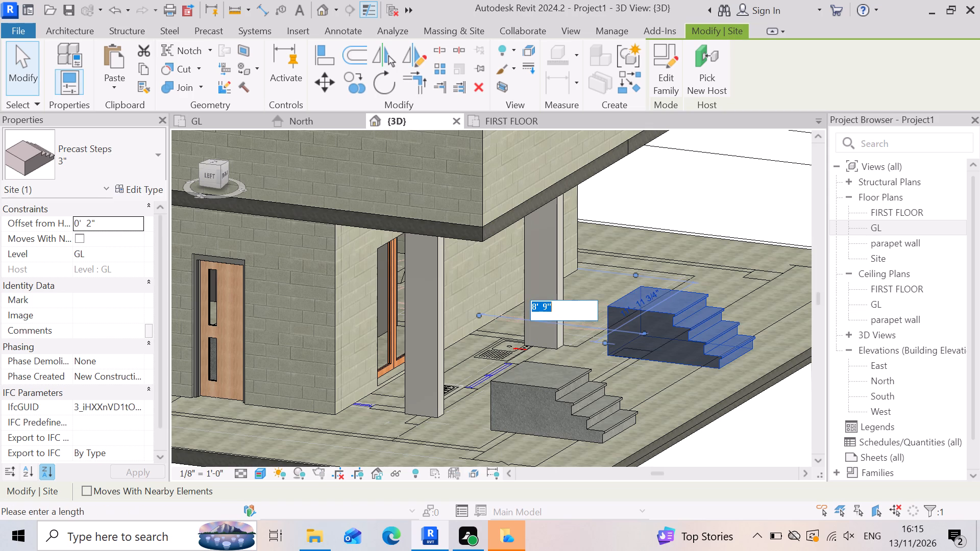
key("minus")
key("BackSpace")
key("0")
key("Return")
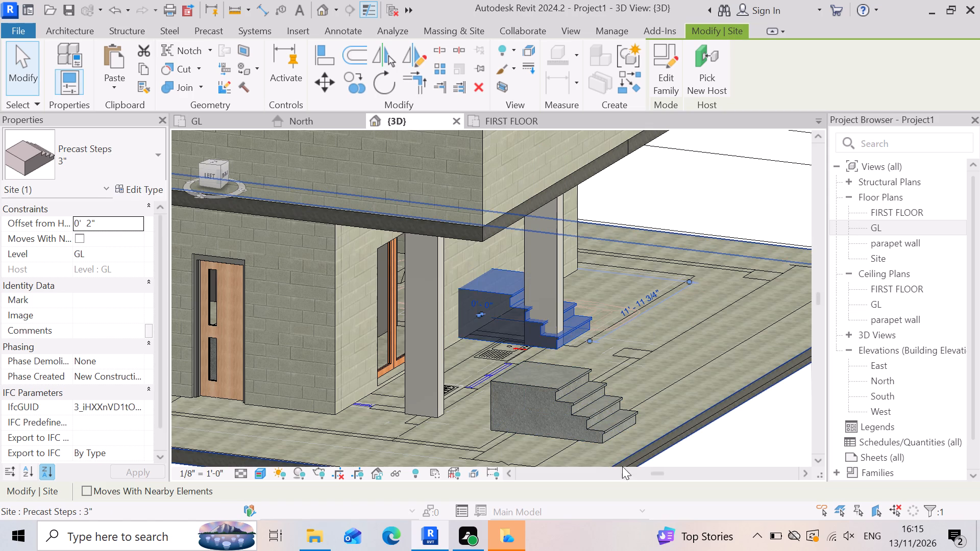
Set the 12' - 1" distance on the precast steps at the front door's left-hand column to 0.
key("Escape")
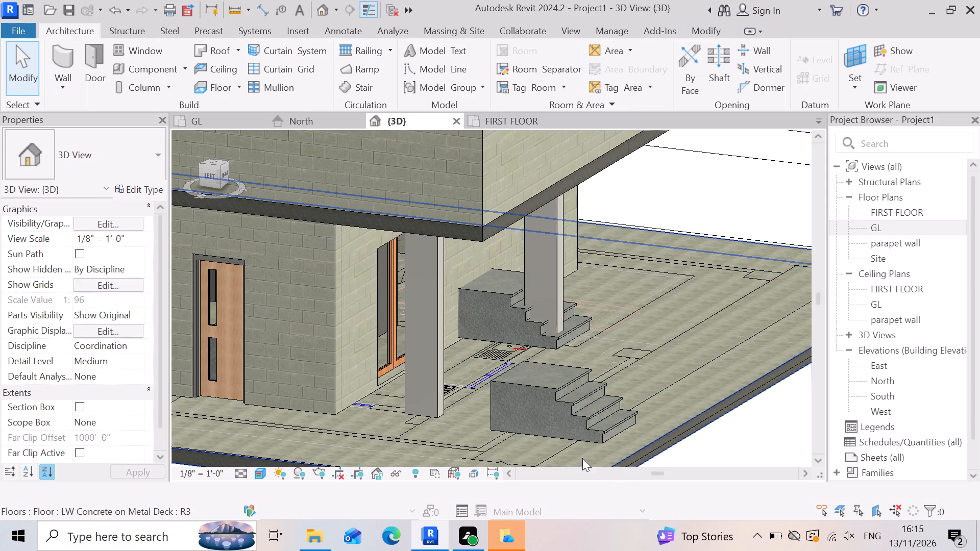
left_click(548, 407)
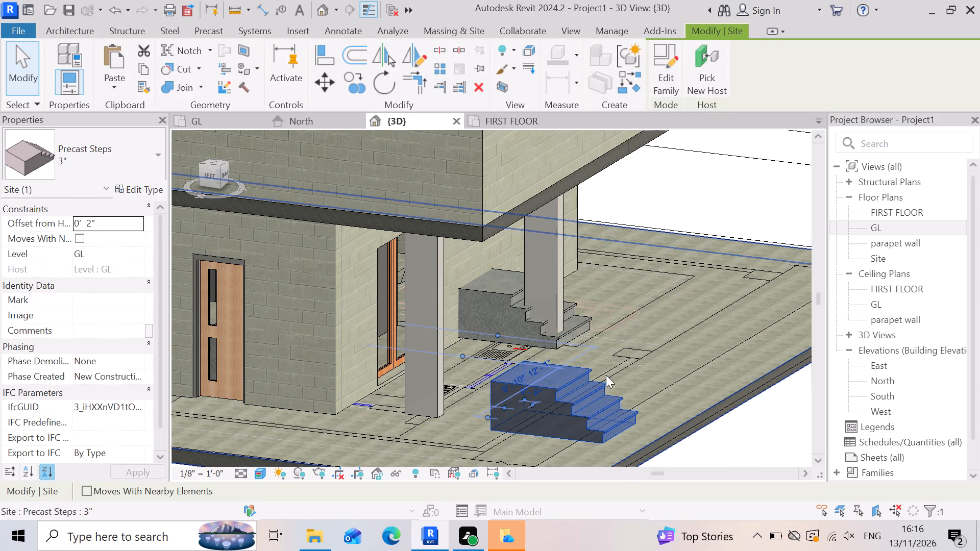
scroll(490, 447, "up", 4)
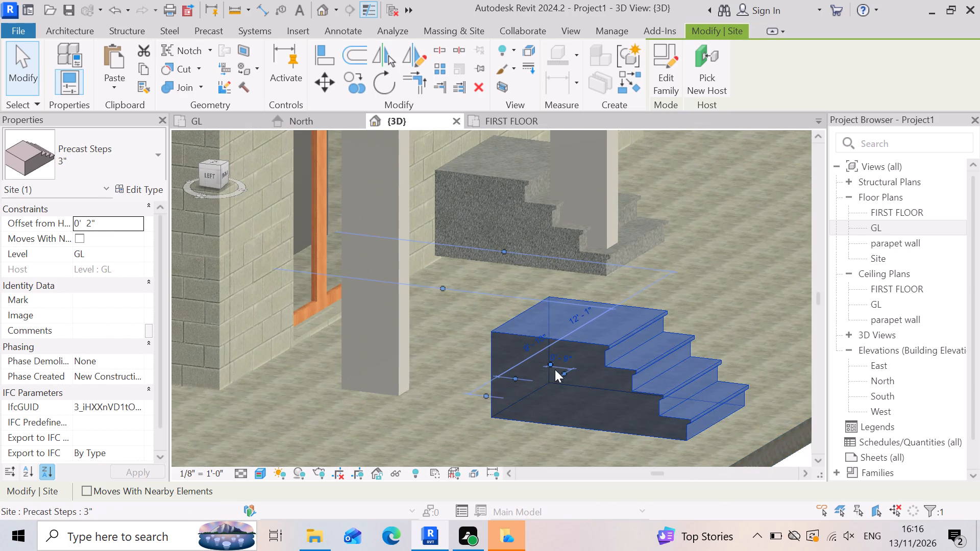
scroll(551, 387, "up", 5)
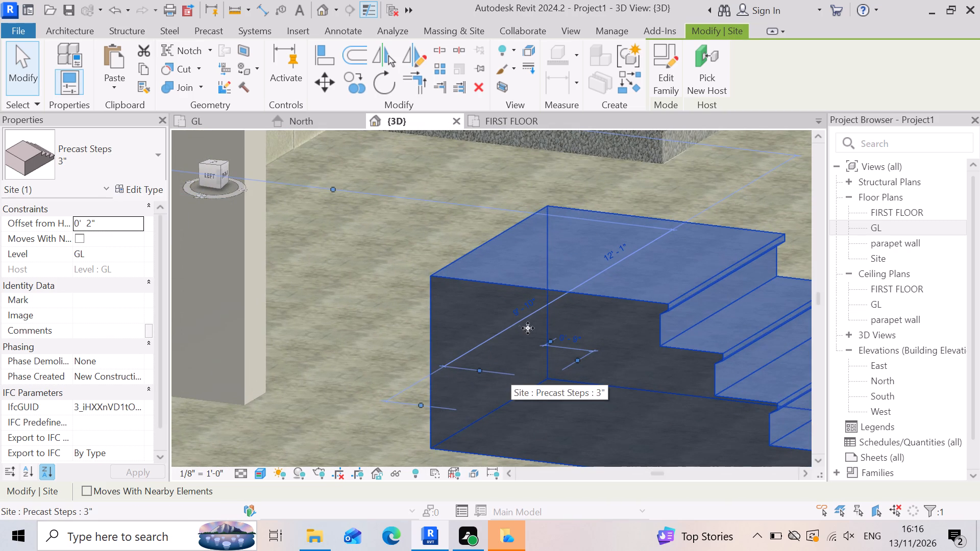
left_click(616, 249)
key("0")
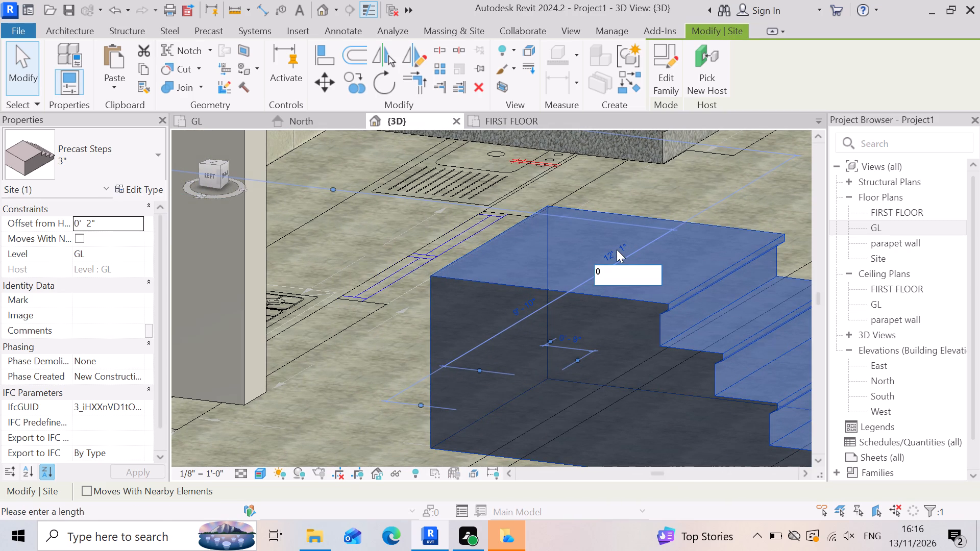
key("Return")
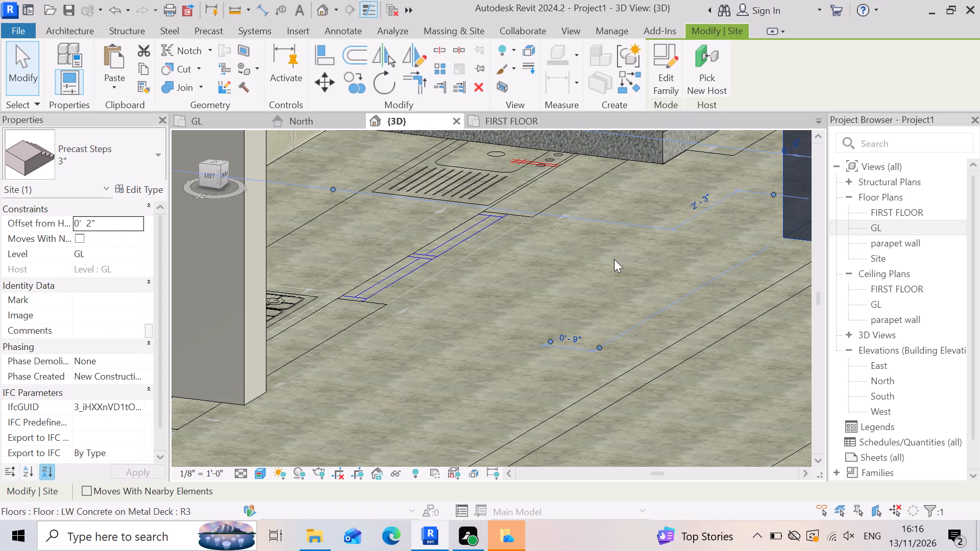
scroll(582, 268, "down", 11)
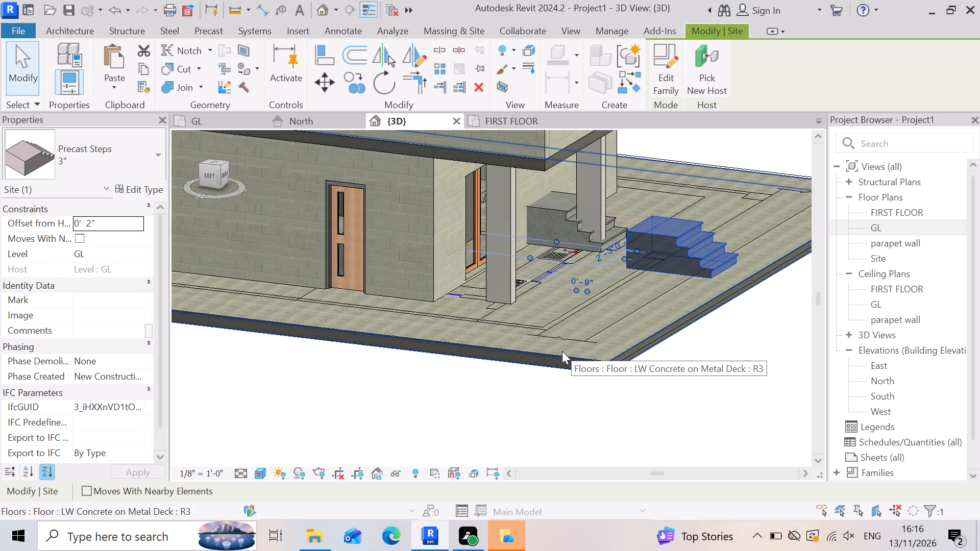
key("Escape")
Copy the foremost precast steps along the front so the copy stands in front of the front door's left-hand column.
scroll(752, 235, "up", 7)
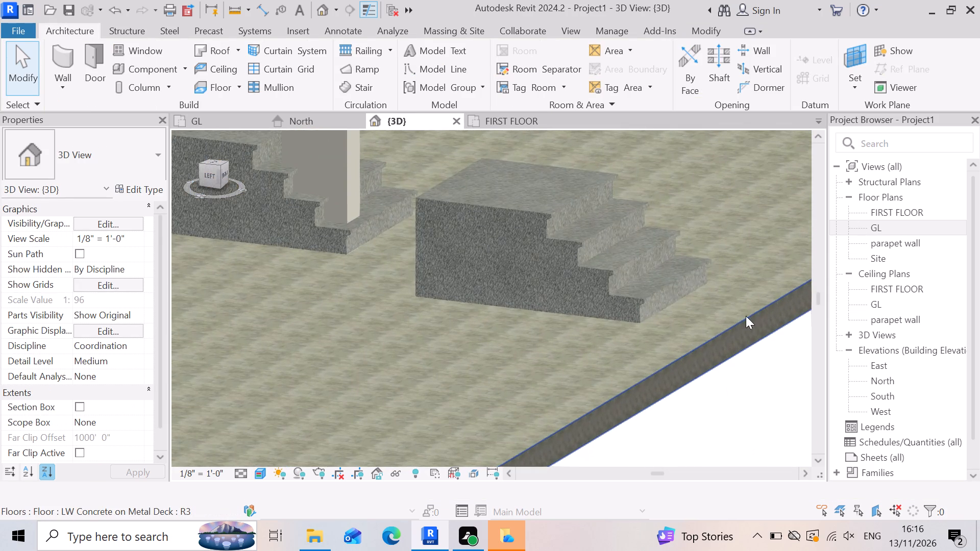
scroll(574, 319, "up", 4)
scroll(616, 328, "down", 3)
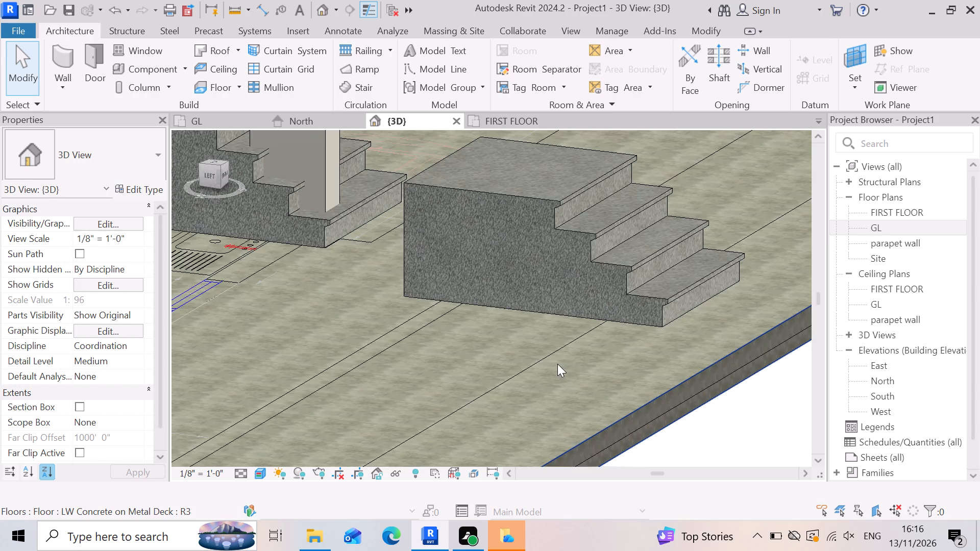
scroll(557, 358, "down", 3)
right_click_drag(551, 388, 502, 330, "shift")
middle_click_drag(543, 380, 502, 330, "shift")
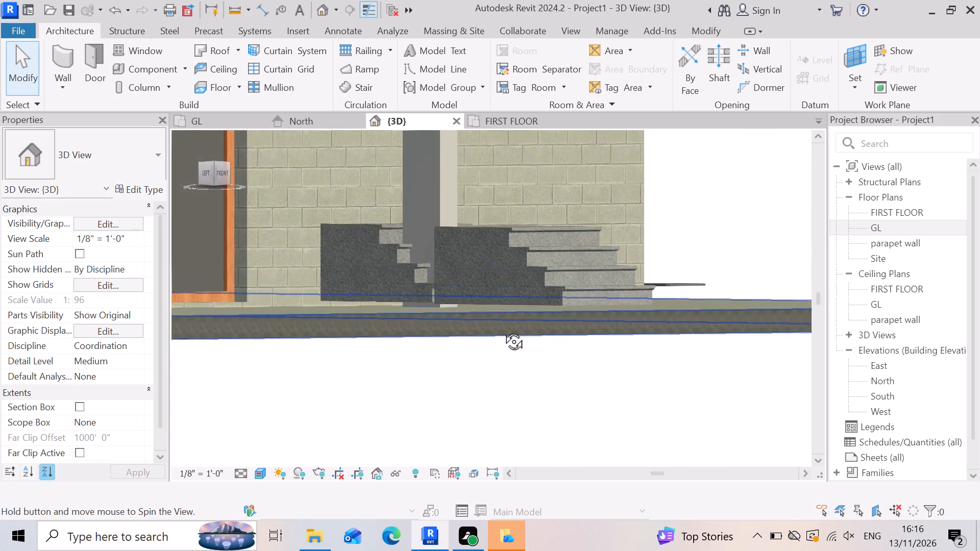
right_click_drag(502, 330, 427, 363, "shift")
middle_click_drag(502, 330, 427, 363, "shift")
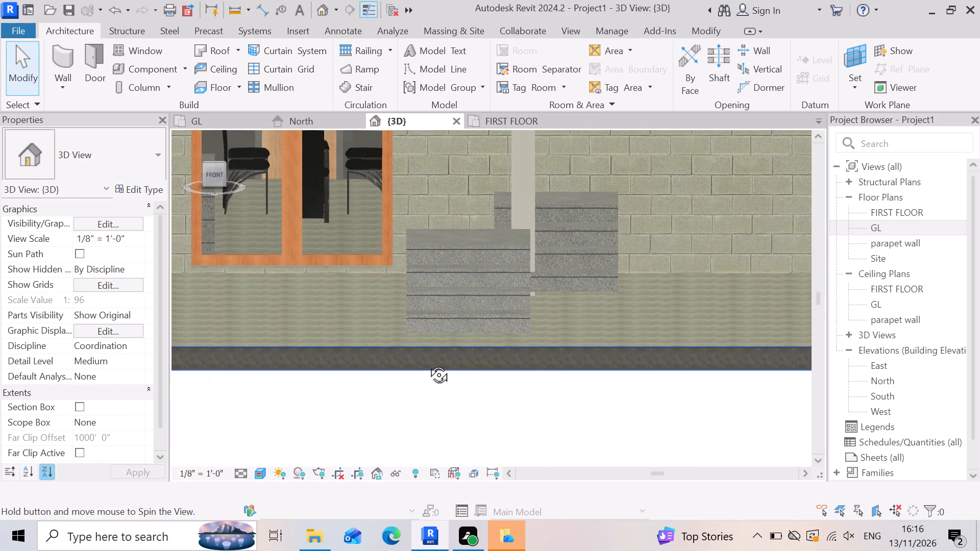
middle_click_drag(427, 363, 433, 394, "shift")
right_click_drag(427, 363, 433, 394, "shift")
scroll(526, 354, "down", 3)
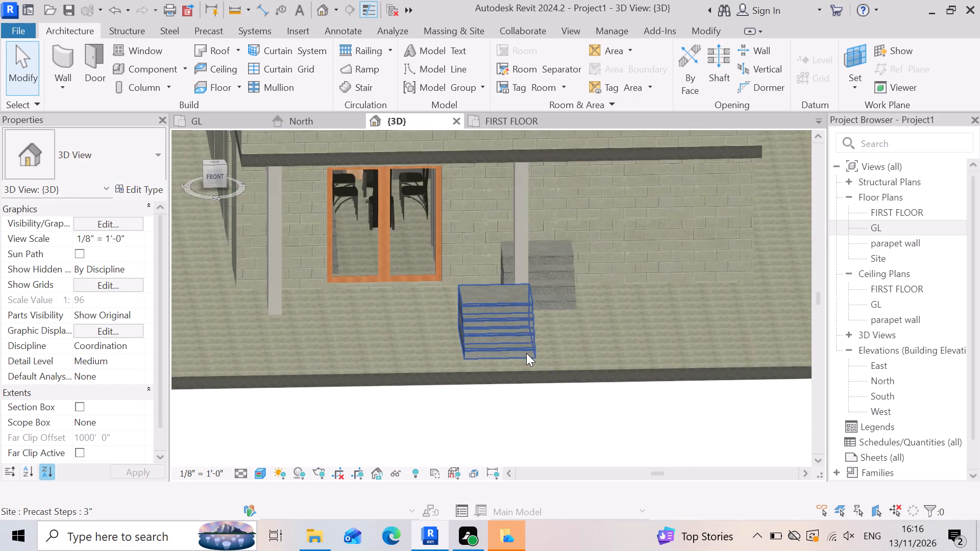
scroll(526, 353, "down", 3)
scroll(499, 354, "up", 3)
left_click(499, 353)
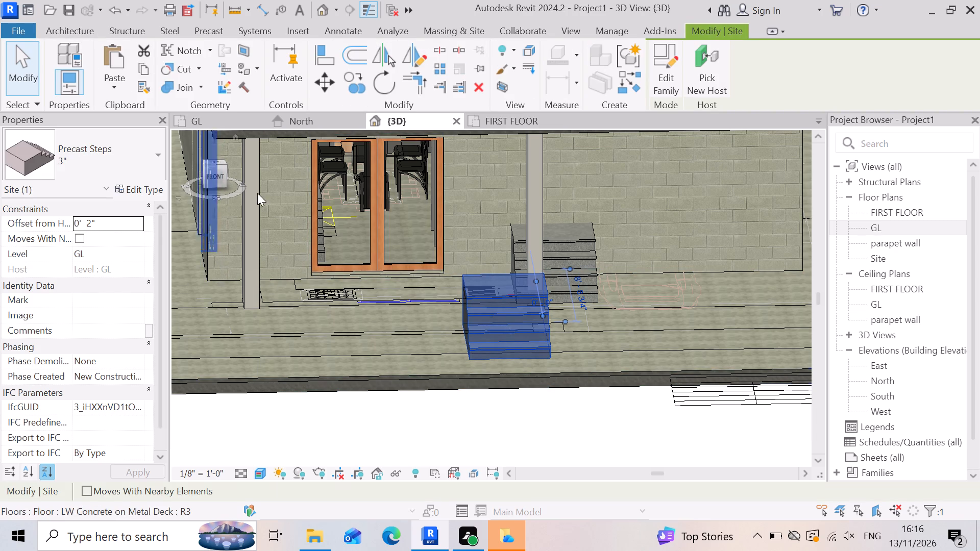
left_click(351, 91)
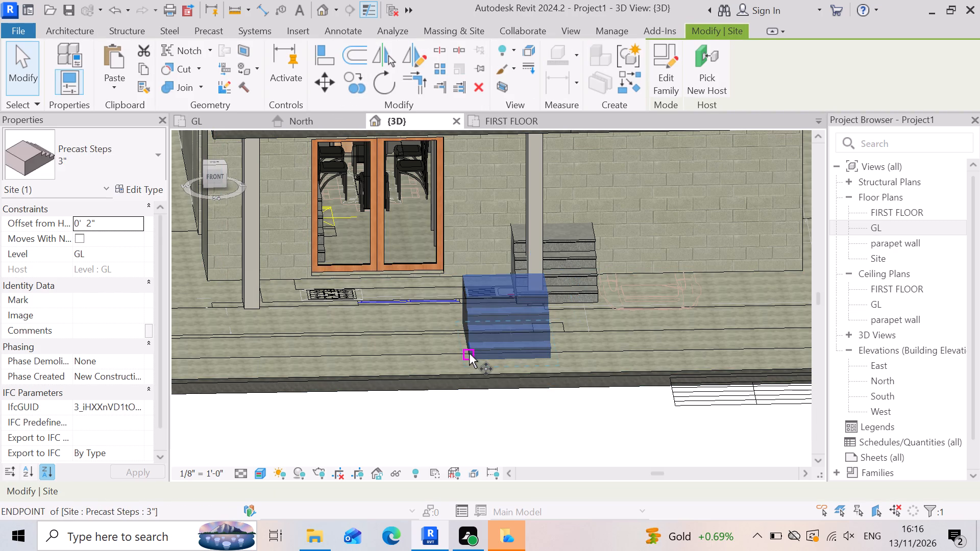
left_click(469, 354)
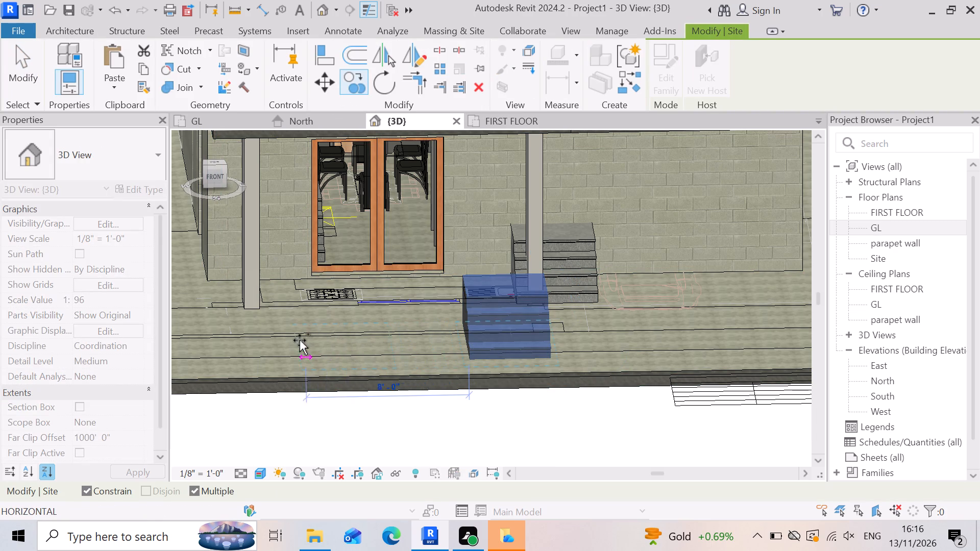
left_click(238, 336)
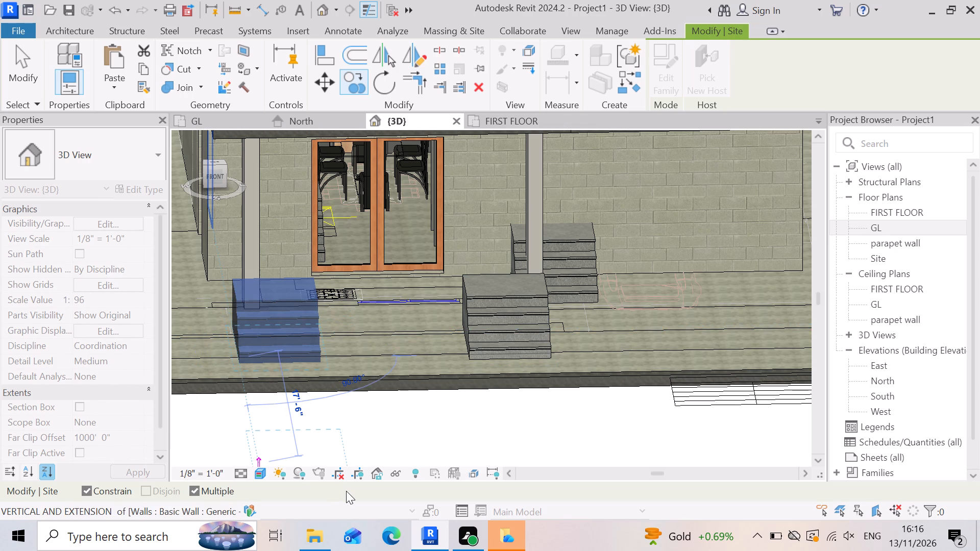
key("Escape")
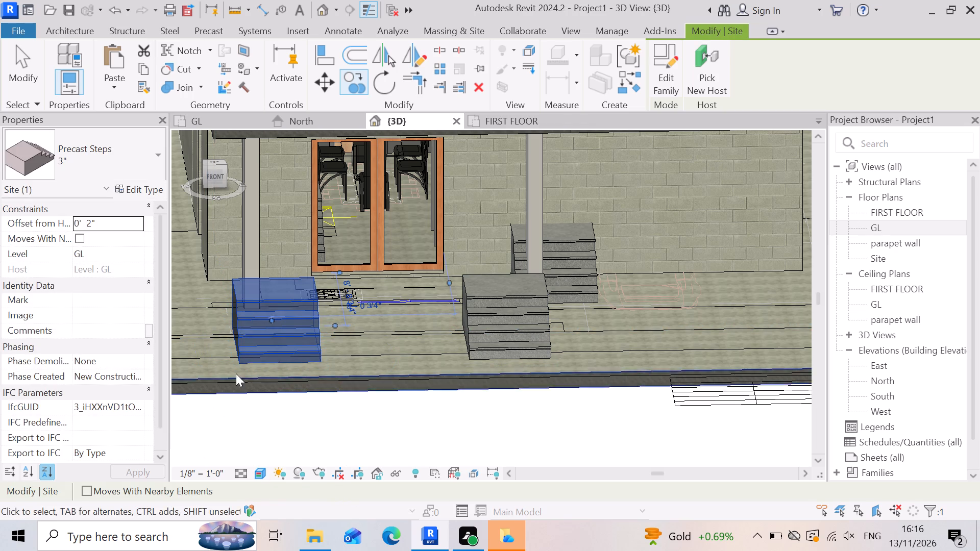
scroll(244, 354, "up", 2)
key("Escape")
Delete the precast steps set against the front wall behind the right-hand column.
scroll(345, 377, "down", 2)
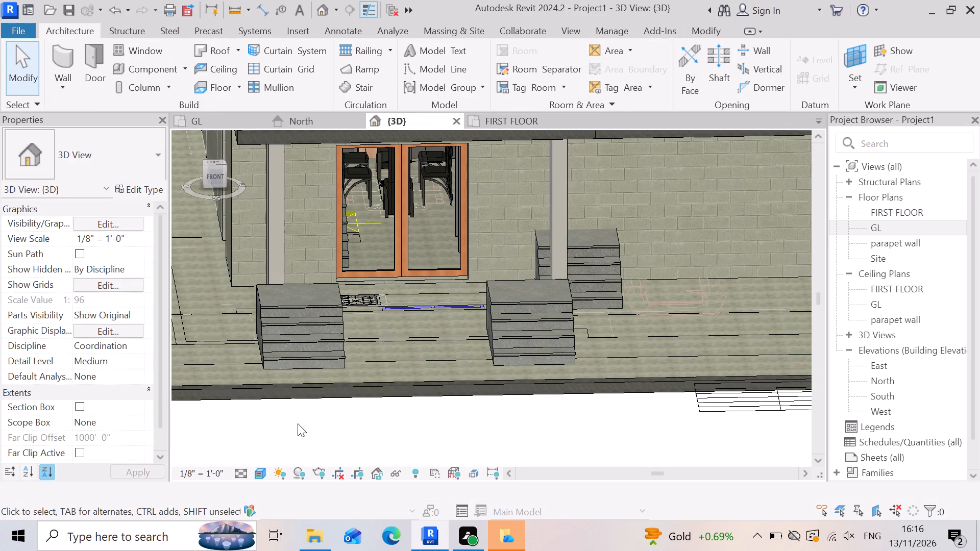
right_click_drag(292, 403, 348, 384, "shift")
middle_click_drag(291, 400, 348, 384, "shift")
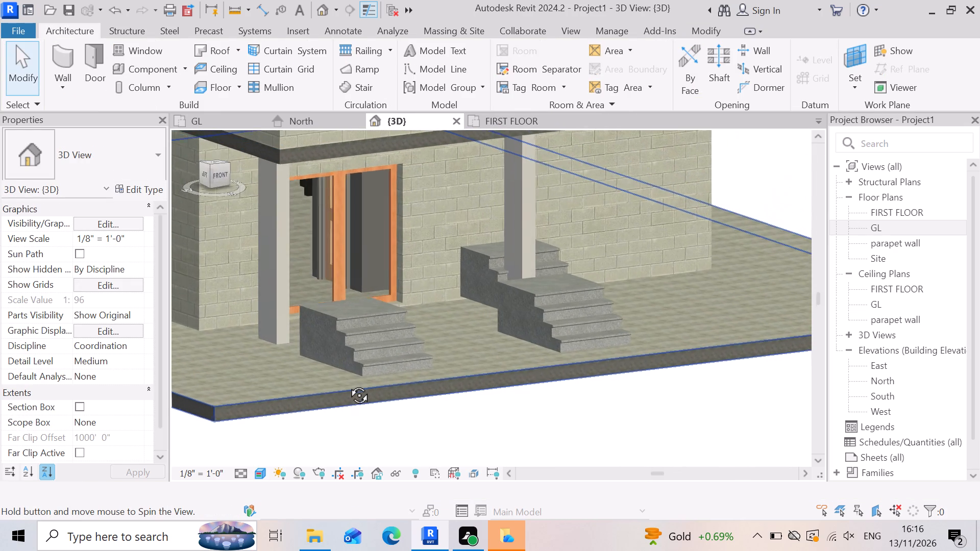
middle_click_drag(348, 384, 349, 384, "shift")
right_click_drag(348, 384, 349, 384, "shift")
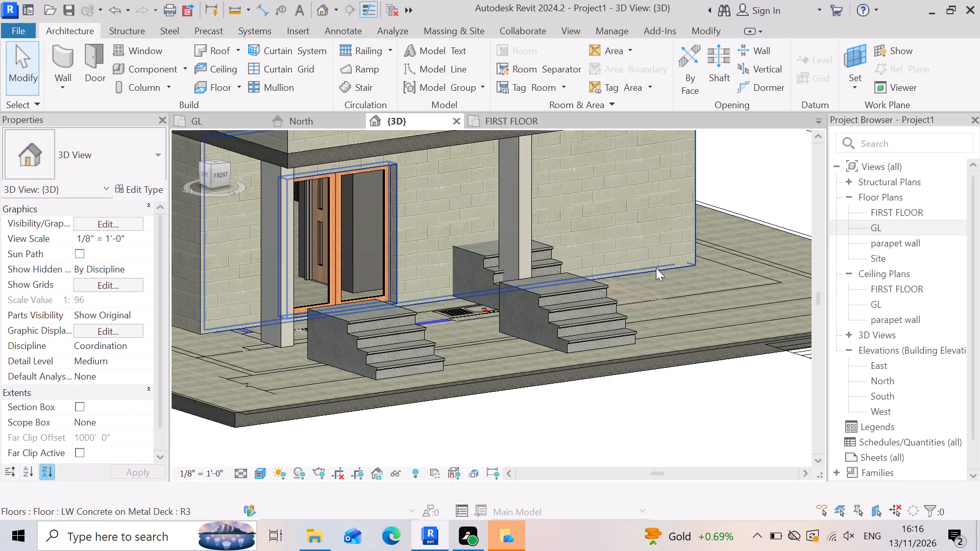
scroll(443, 291, "up", 2)
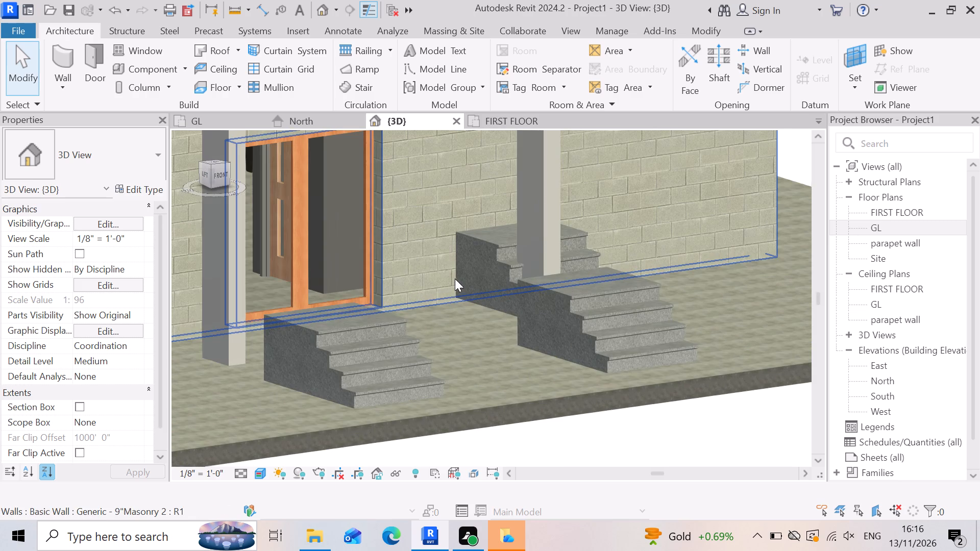
left_click(461, 270)
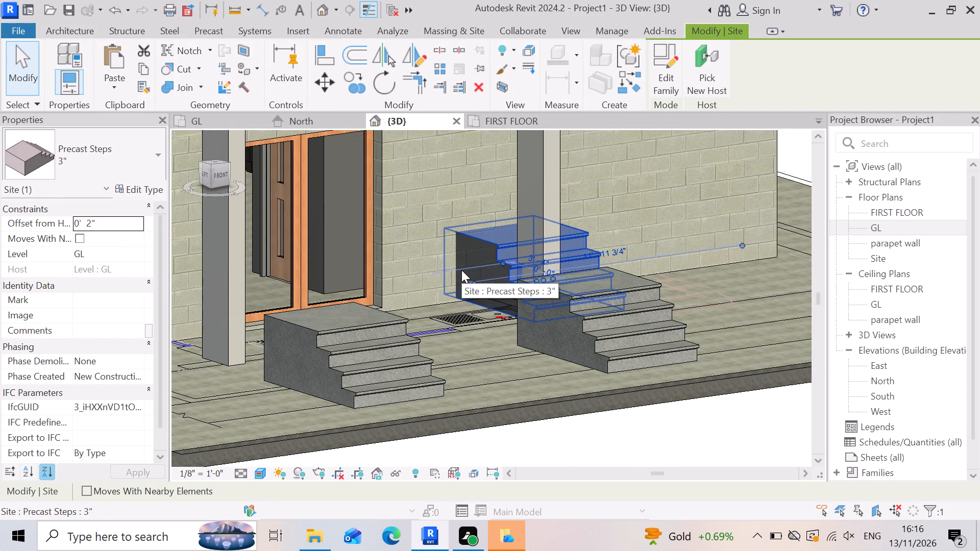
key("Delete")
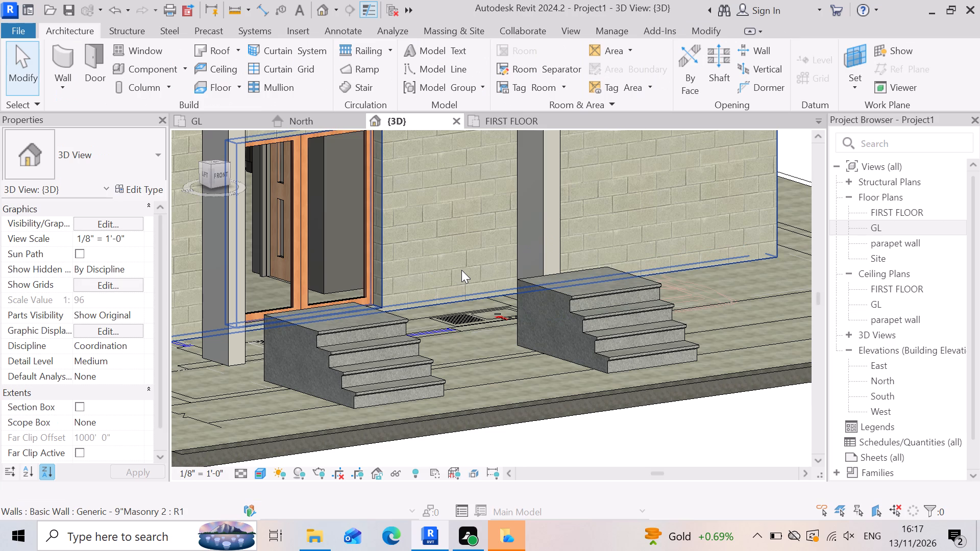
Examine the two remaining precast steps and their placement on the slab, close up and with the whole building.
scroll(314, 451, "up", 3)
scroll(360, 341, "up", 4)
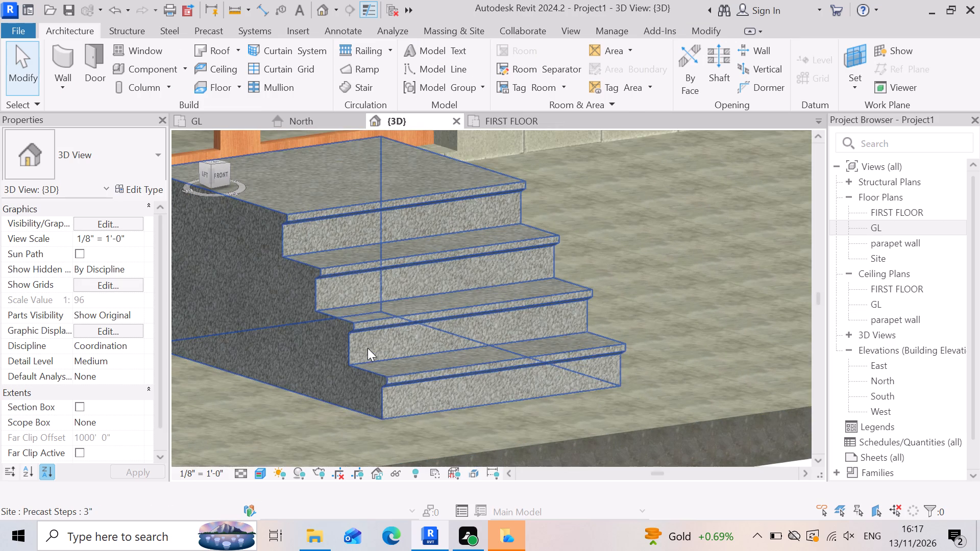
scroll(306, 297, "up", 3)
scroll(726, 374, "down", 3)
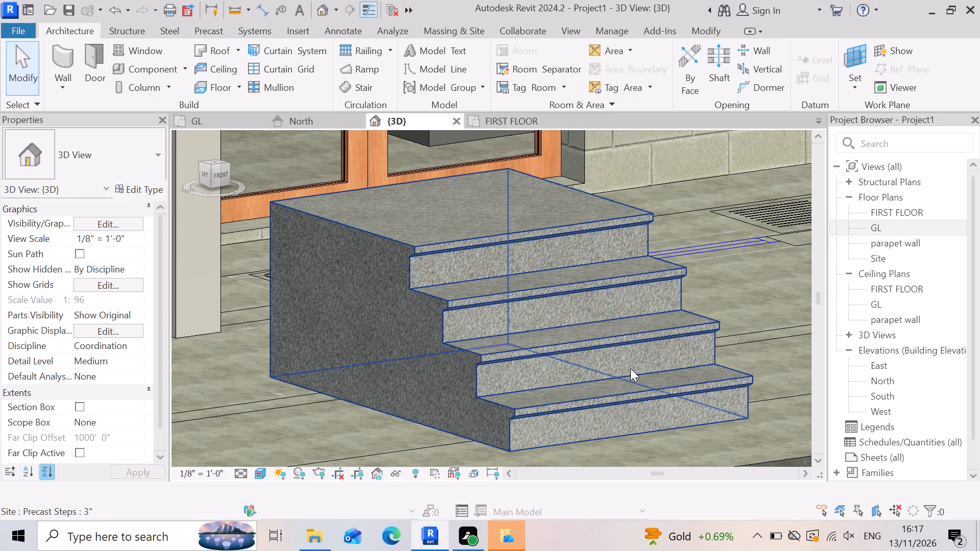
scroll(420, 313, "down", 2)
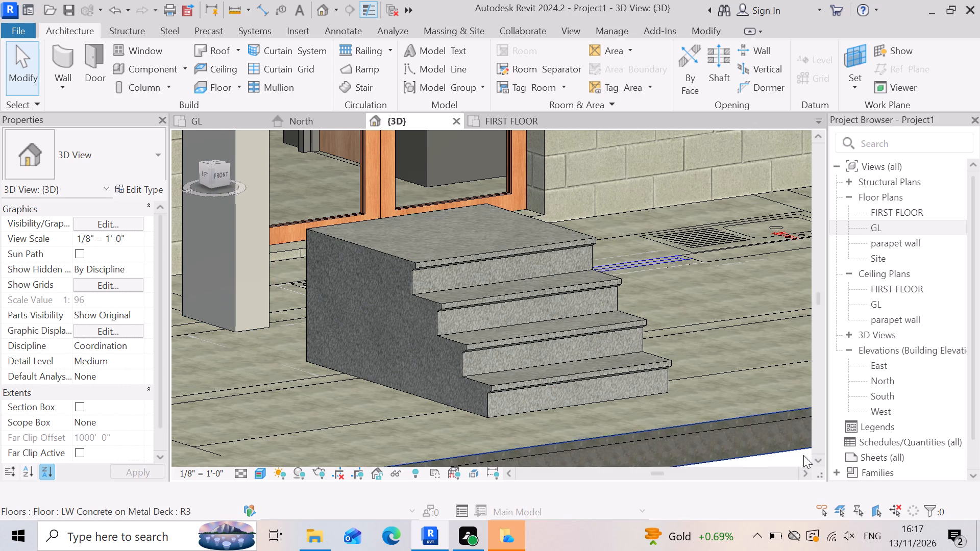
scroll(610, 513, "down", 2)
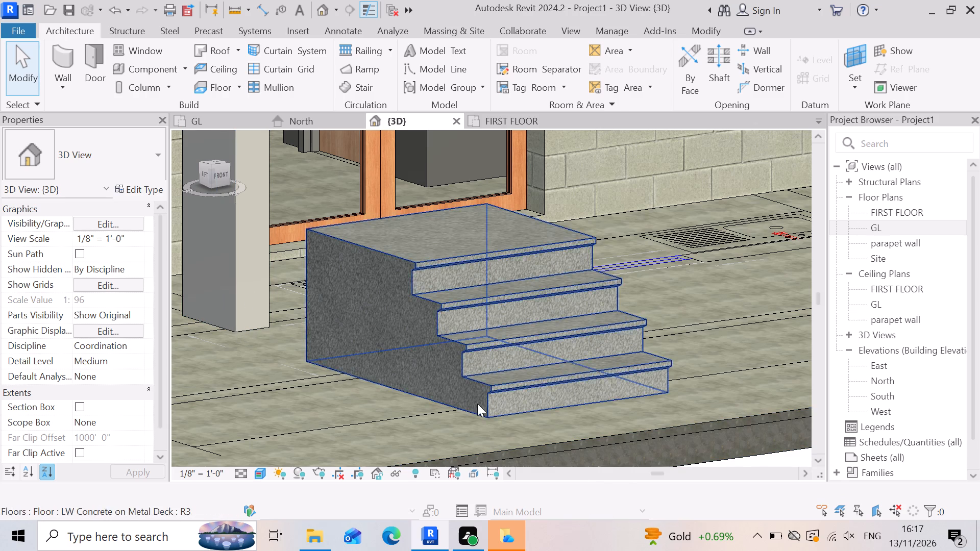
scroll(477, 400, "up", 4)
scroll(471, 354, "down", 7)
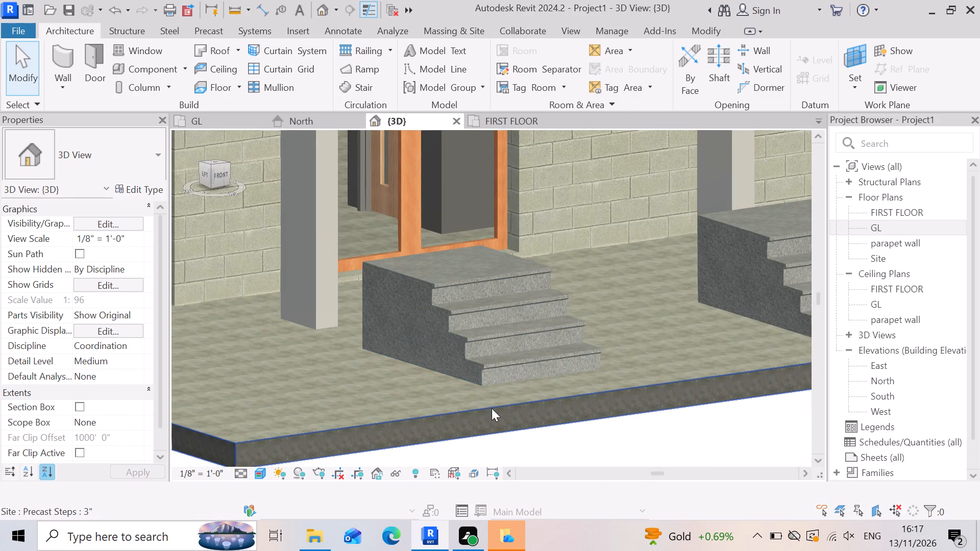
scroll(516, 355, "down", 2)
right_click_drag(633, 437, 595, 429, "shift")
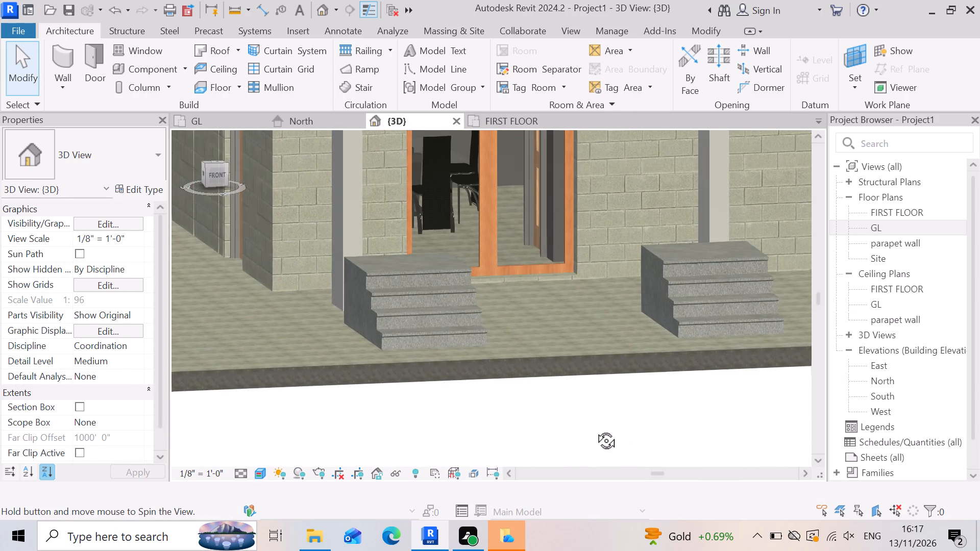
right_click_drag(595, 429, 576, 437, "shift")
middle_click(577, 434, "shift")
scroll(649, 427, "down", 2)
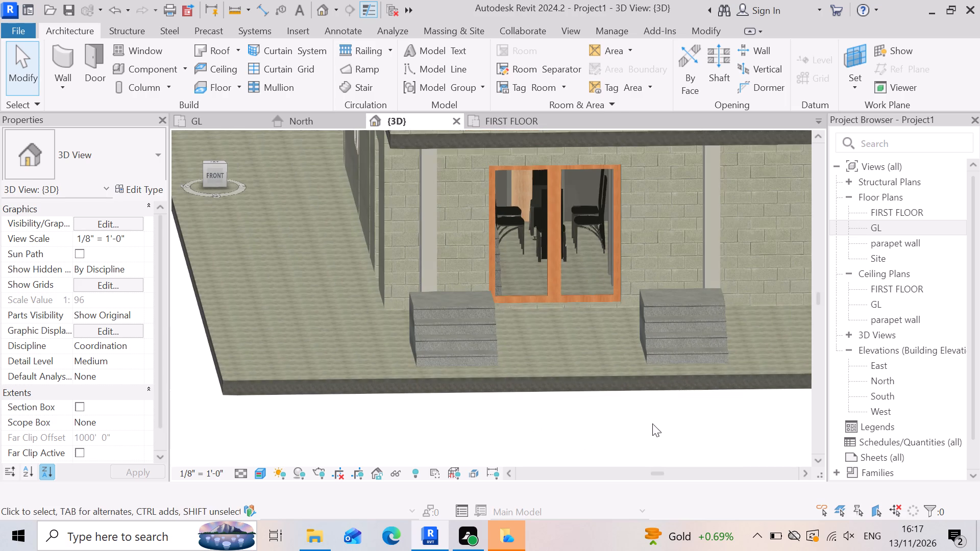
key("Escape")
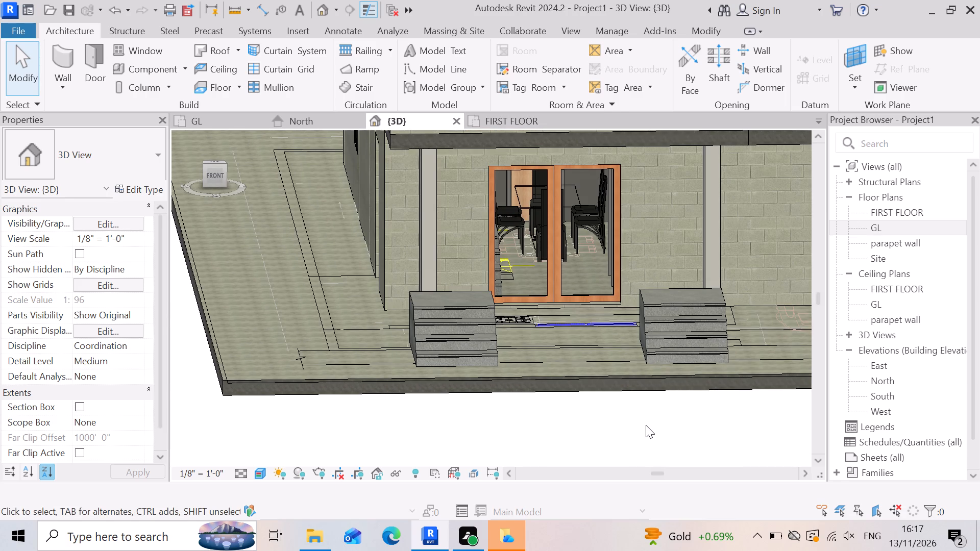
scroll(593, 437, "down", 4)
scroll(524, 419, "down", 3)
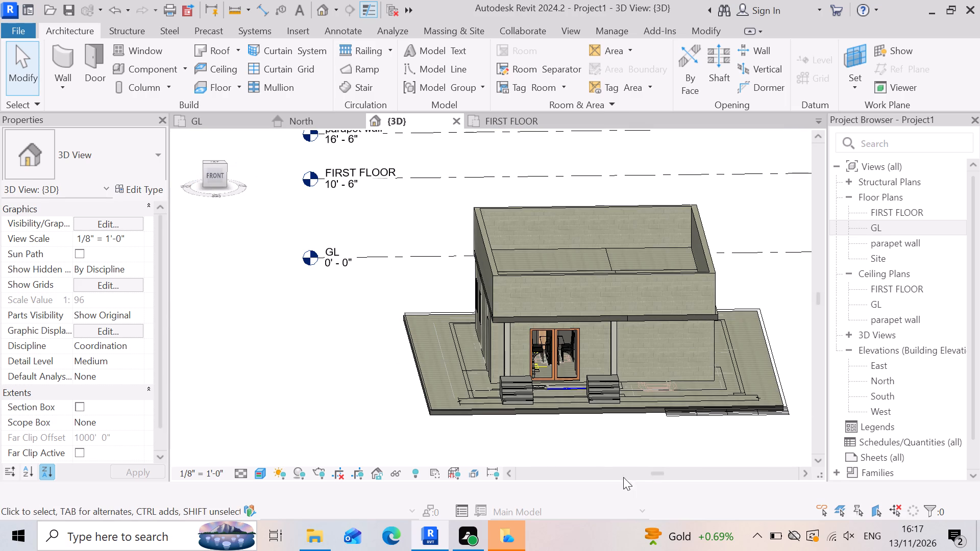
middle_click_drag(614, 479, 604, 432)
right_click_drag(605, 473, 606, 432, "shift")
scroll(606, 432, "down", 1)
scroll(504, 448, "down", 2)
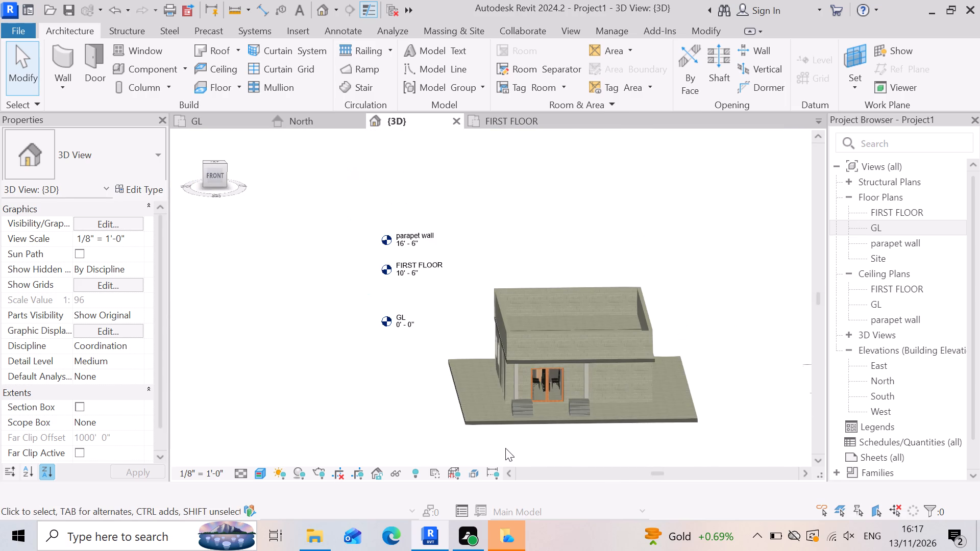
right_click_drag(507, 458, 539, 437)
middle_click_drag(497, 440, 539, 437, "shift")
right_click_drag(539, 437, 540, 437)
scroll(540, 437, "up", 3)
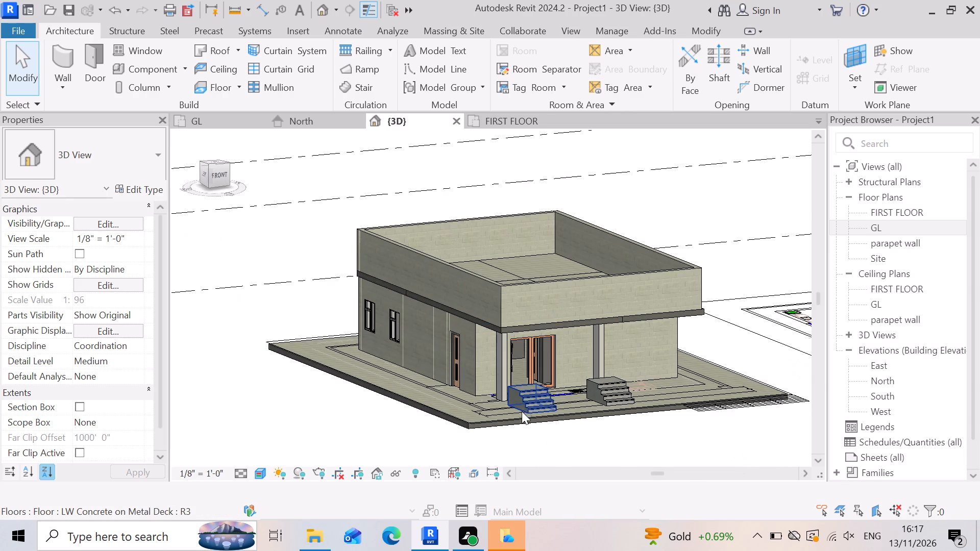
Open the ground floor slab's boundary sketch for editing and show it in the GL floor plan.
left_click(505, 429)
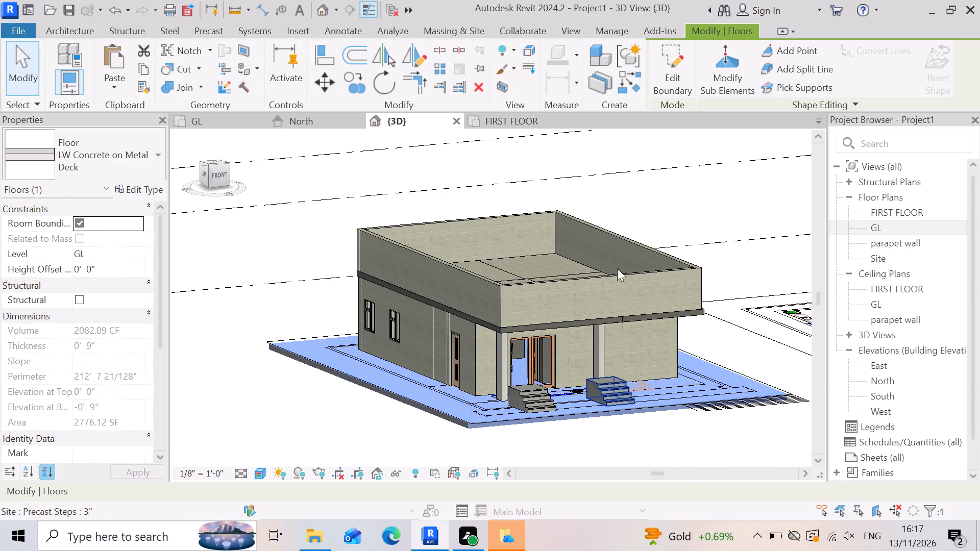
left_click(663, 59)
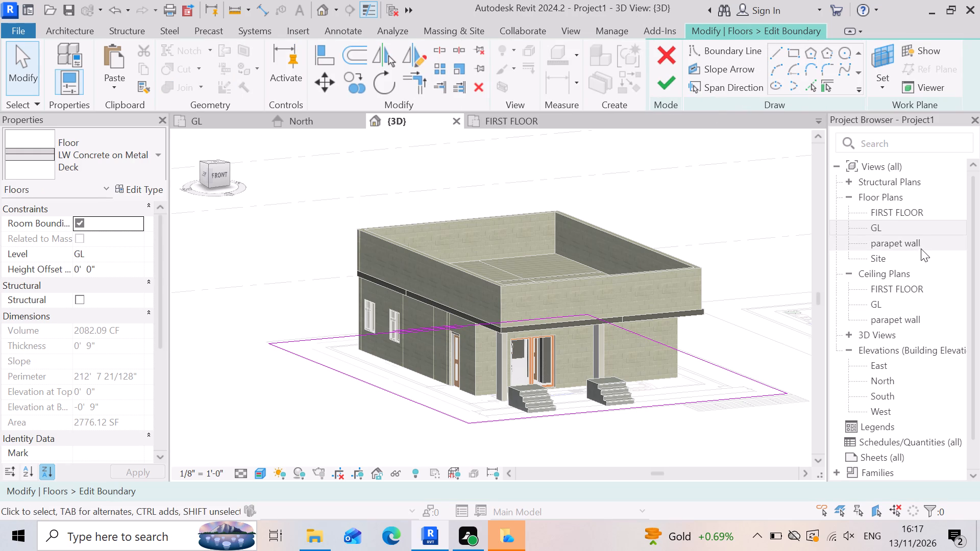
double_click(909, 223)
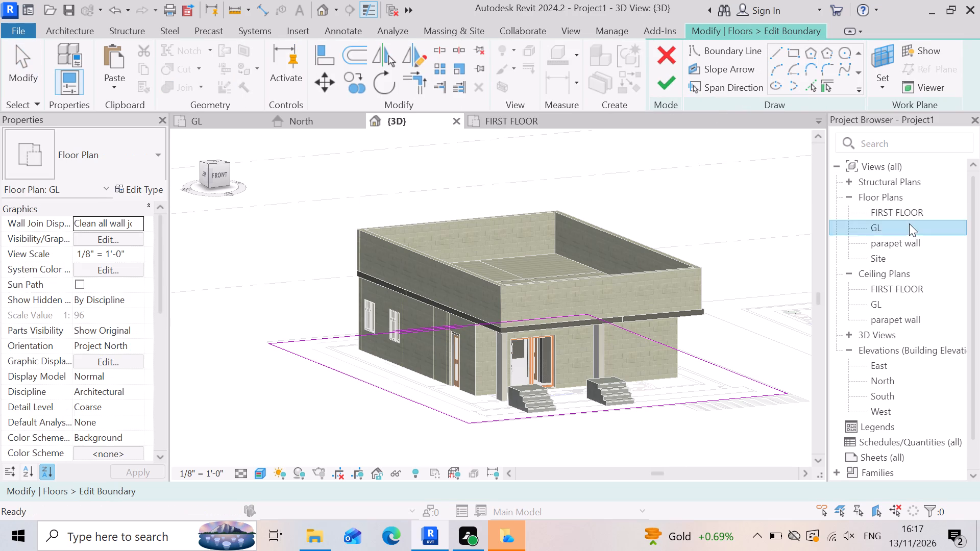
Delete the slab's vertical boundary line on the living room and portico side of the ground floor plan.
scroll(374, 222, "down", 2)
scroll(563, 143, "up", 1)
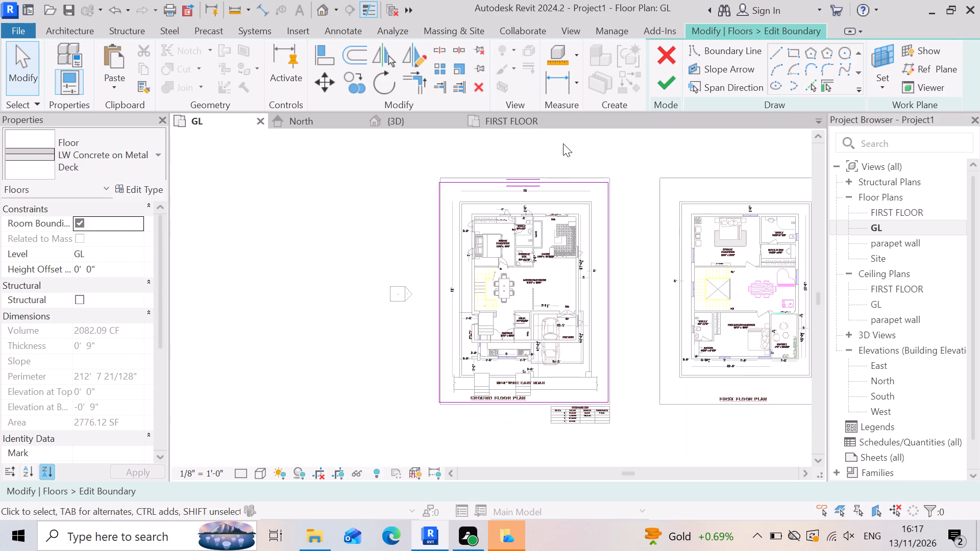
scroll(537, 215, "down", 2)
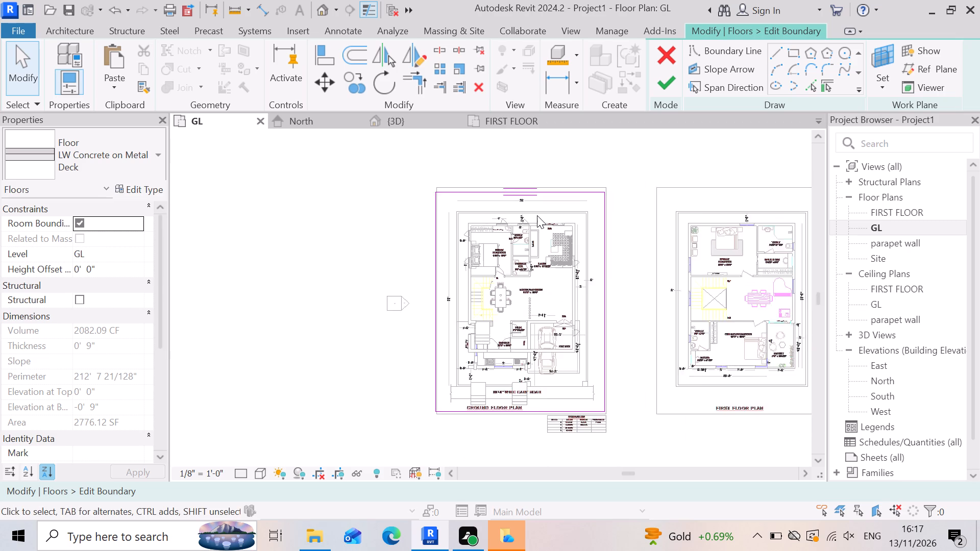
scroll(653, 271, "up", 2)
scroll(597, 175, "up", 7)
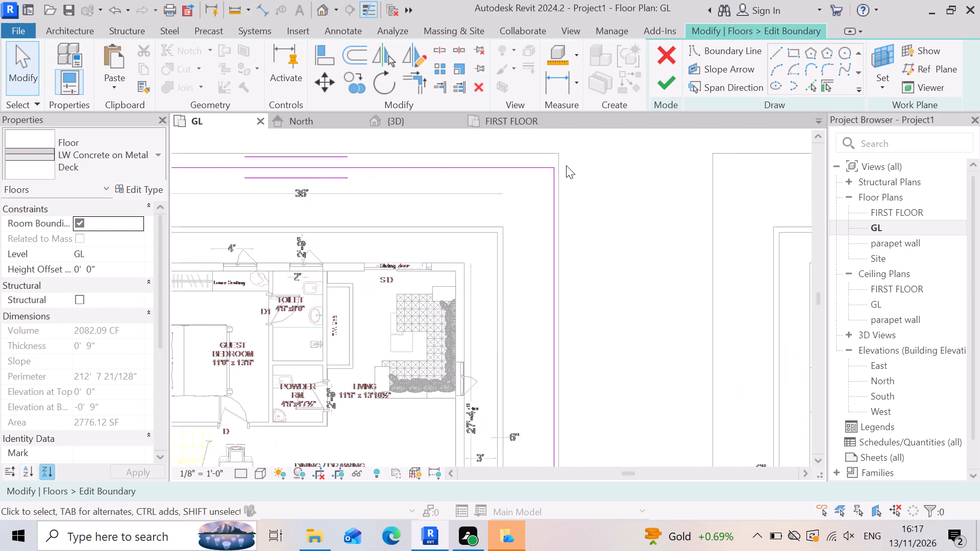
scroll(566, 165, "up", 2)
left_click(545, 201)
scroll(603, 234, "down", 4)
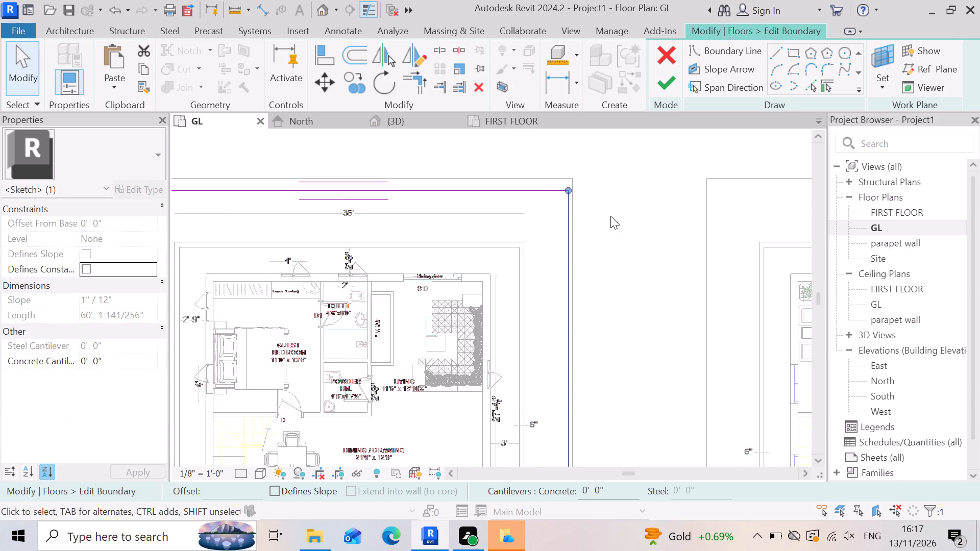
scroll(610, 216, "down", 6)
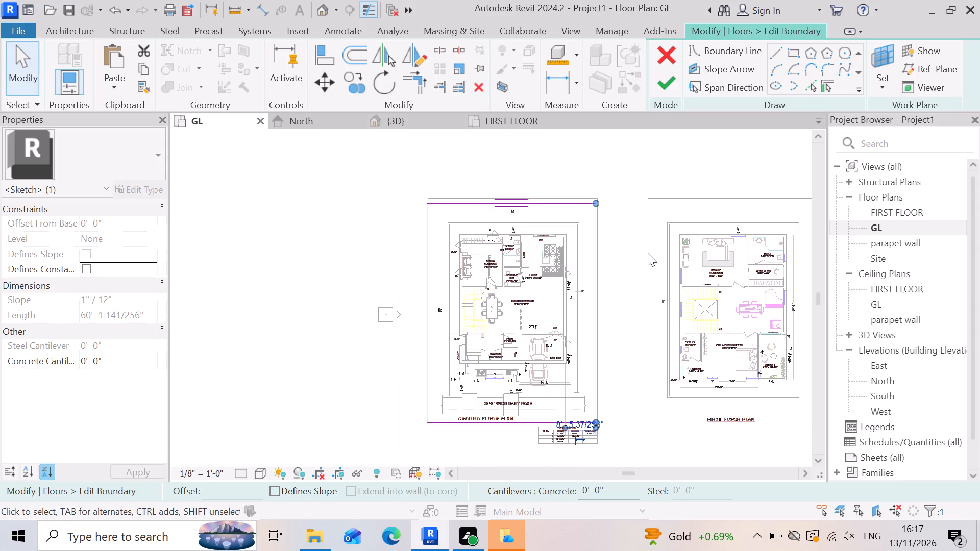
key("Delete")
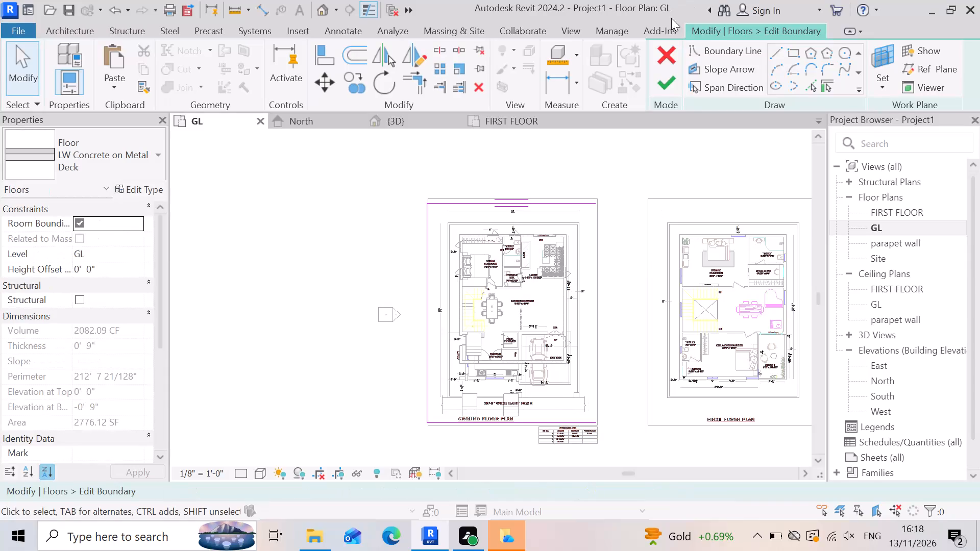
Stretch the open end of the slab's rear boundary line outward past the plan frame, to a length of about 54'-0".
scroll(643, 198, "up", 6)
scroll(569, 228, "up", 3)
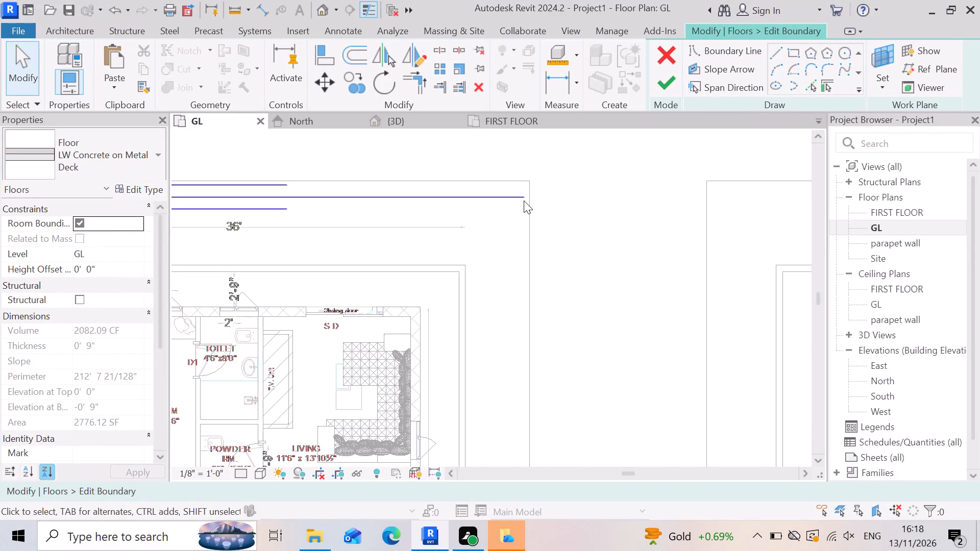
left_click(524, 201)
left_click_drag(525, 195, 523, 195)
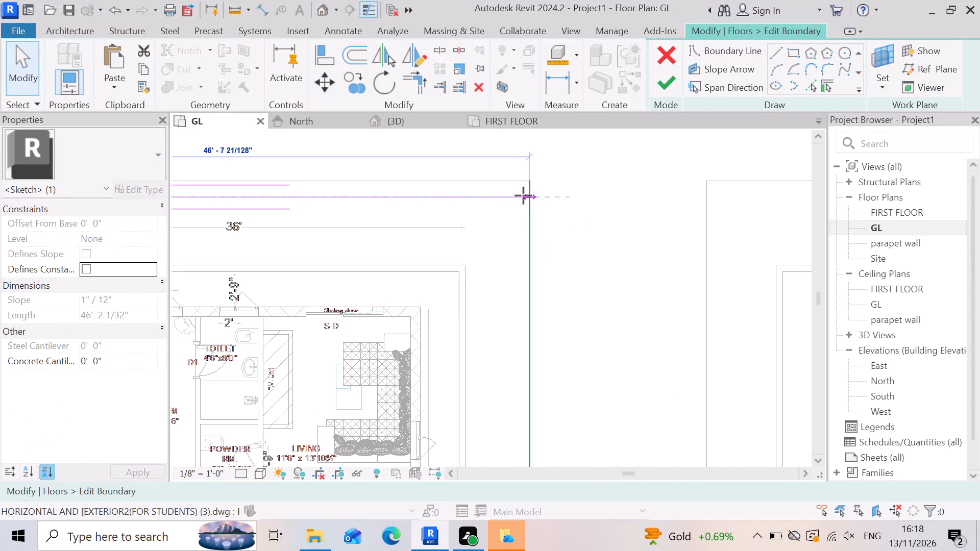
left_click_drag(523, 195, 623, 204)
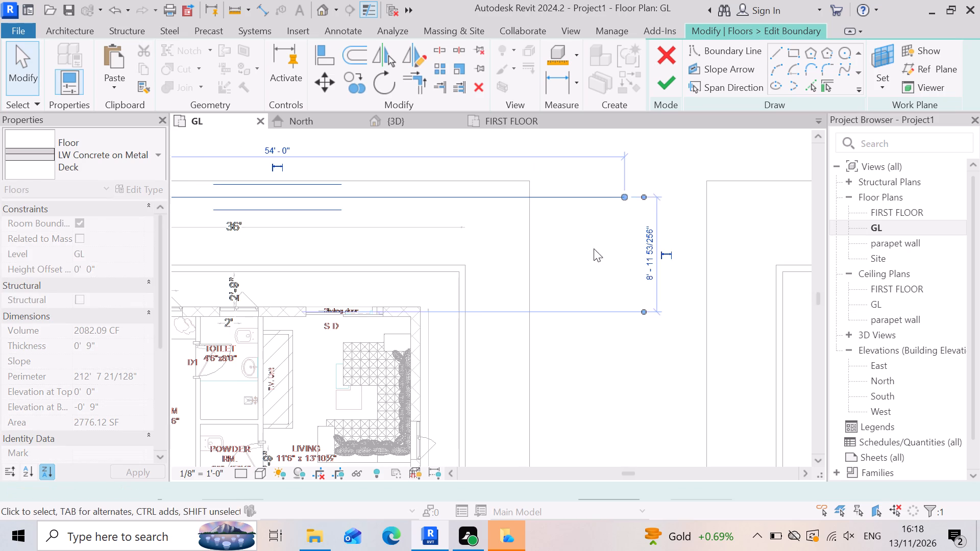
scroll(593, 208, "down", 9)
scroll(521, 174, "down", 1)
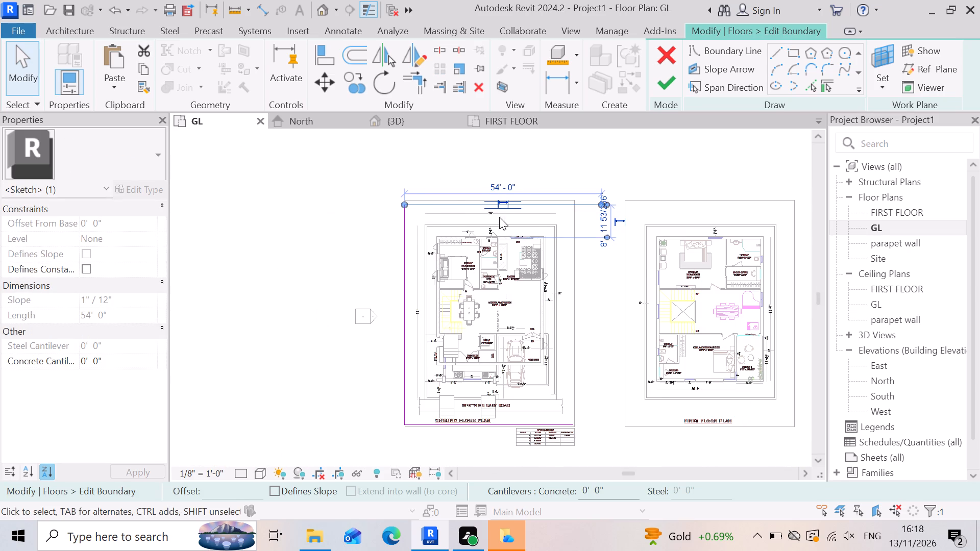
scroll(478, 292, "down", 1)
Stretch the open end of the slab's road-side boundary line outward on the portico side, to a length of about 56'-6".
scroll(521, 401, "up", 6)
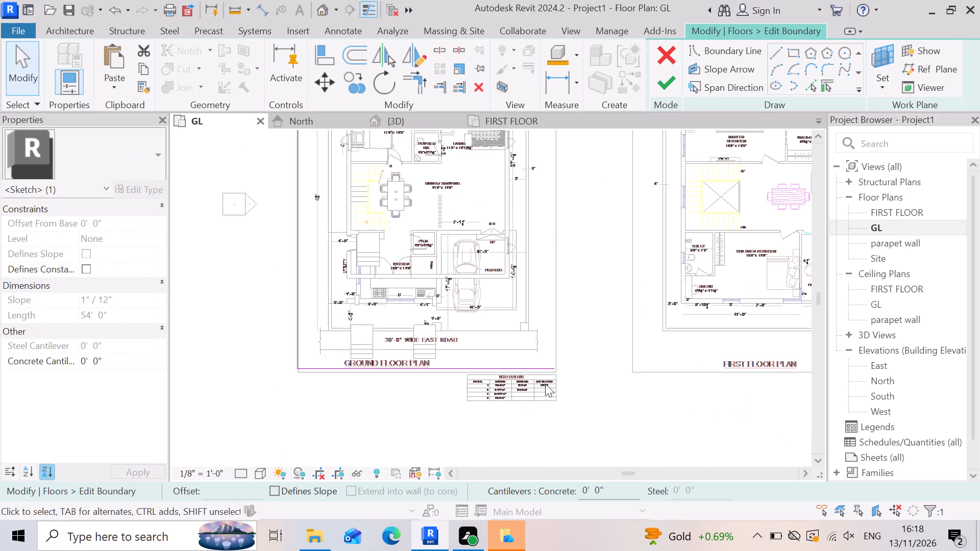
left_click(539, 366)
left_click_drag(550, 365, 586, 360)
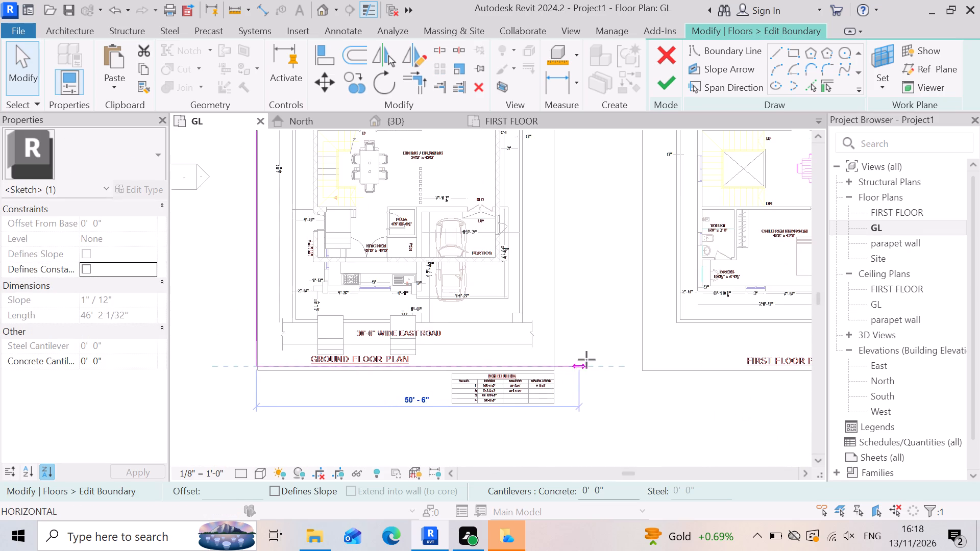
left_click_drag(586, 360, 616, 363)
left_click(617, 408)
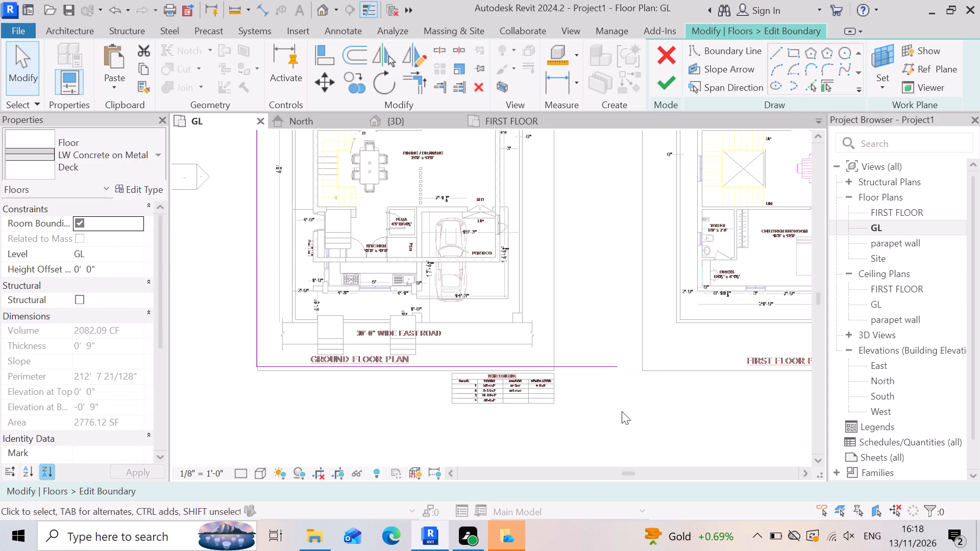
scroll(622, 411, "down", 1)
key("Escape")
scroll(618, 414, "down", 4)
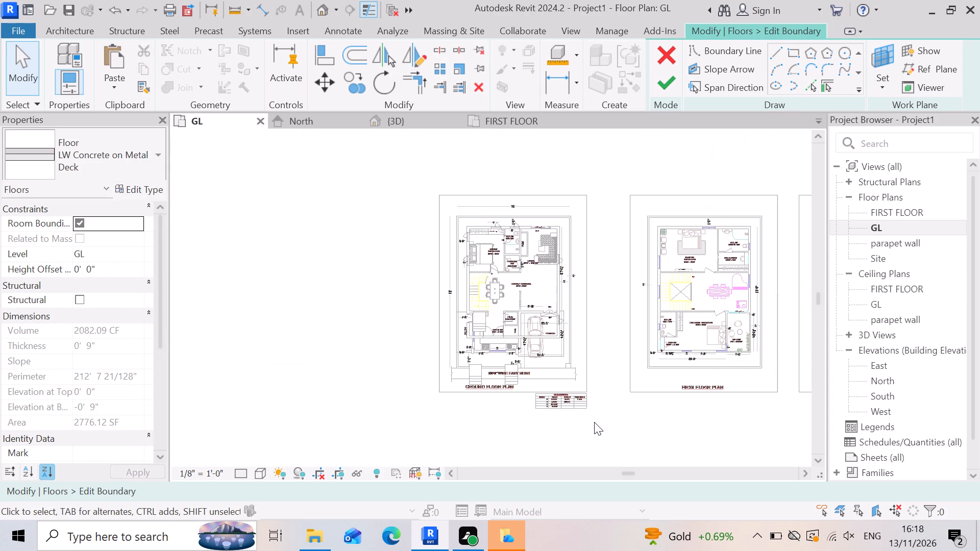
key("Escape")
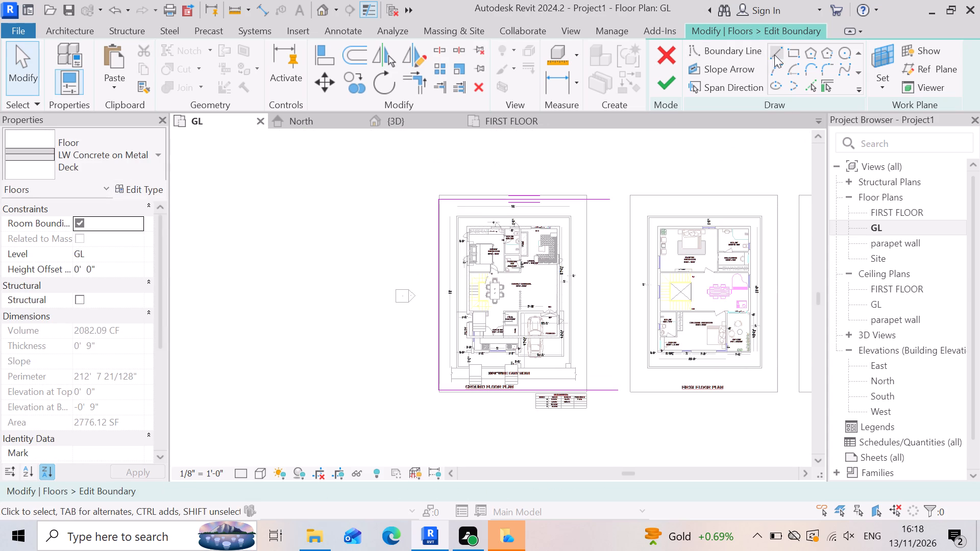
Draw a vertical boundary line about 60'-1 1/2" long from the stretched road-side line's end up to the rear line's level.
left_click(774, 55)
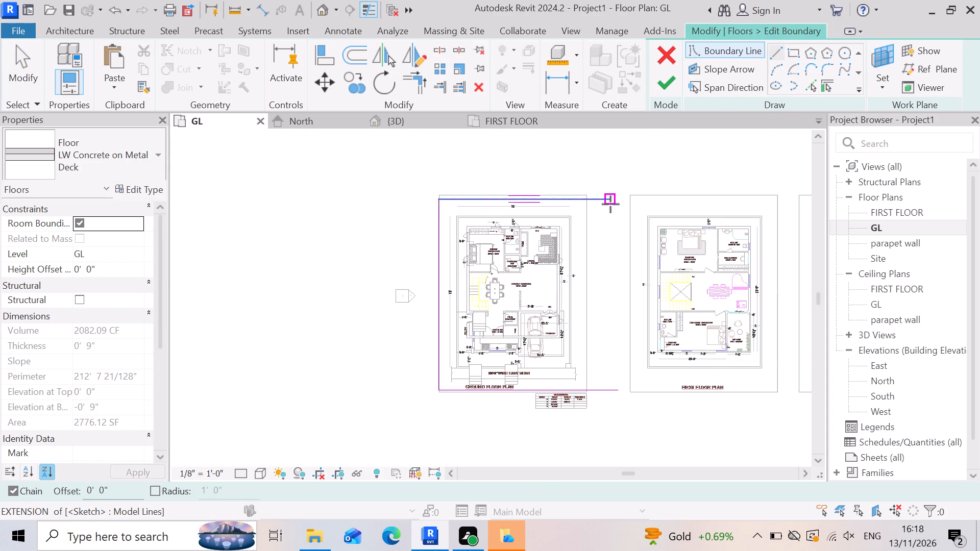
left_click(610, 203)
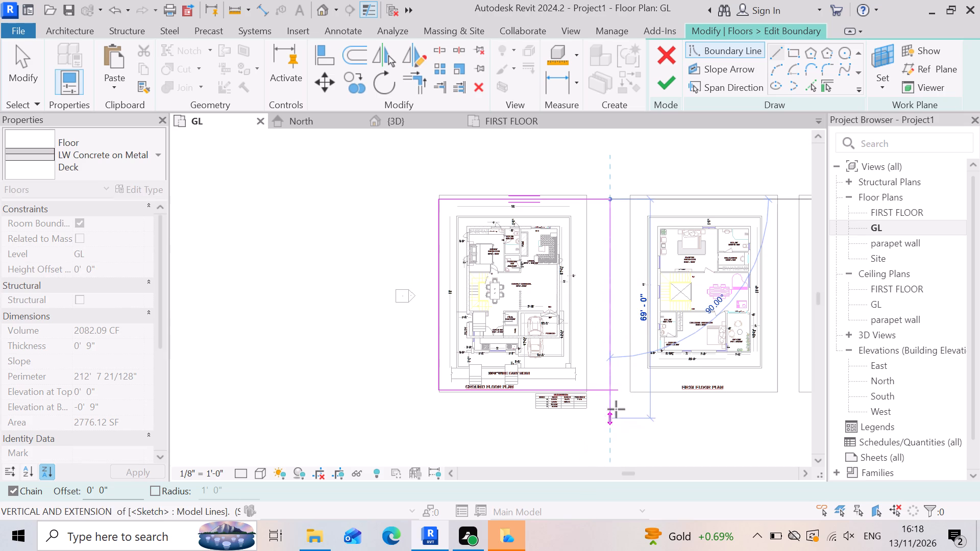
scroll(617, 408, "up", 2)
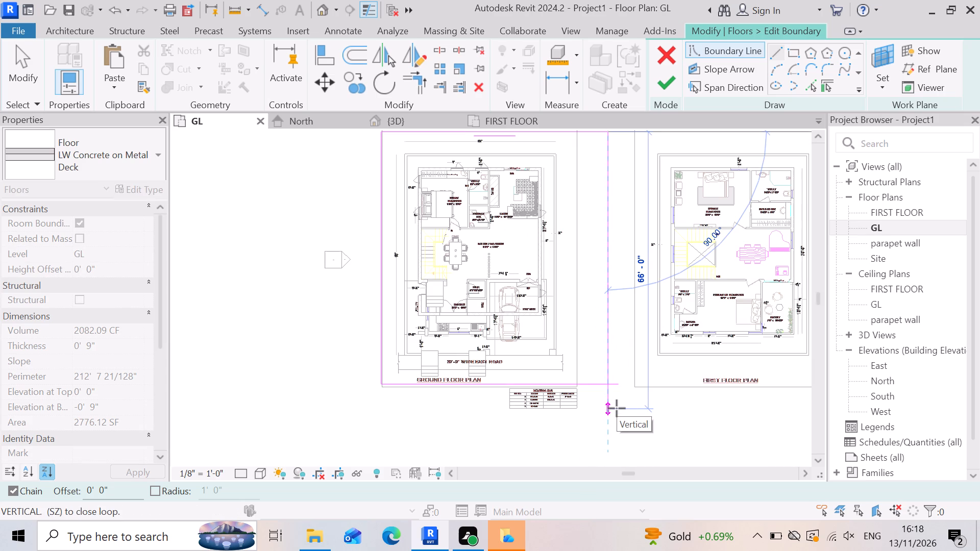
key("Escape")
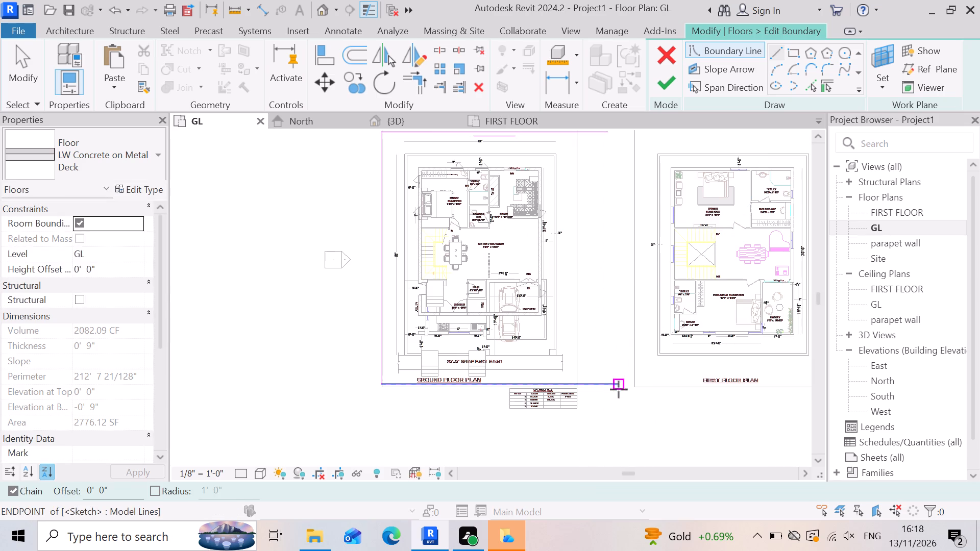
left_click(619, 389)
scroll(619, 416, "down", 4)
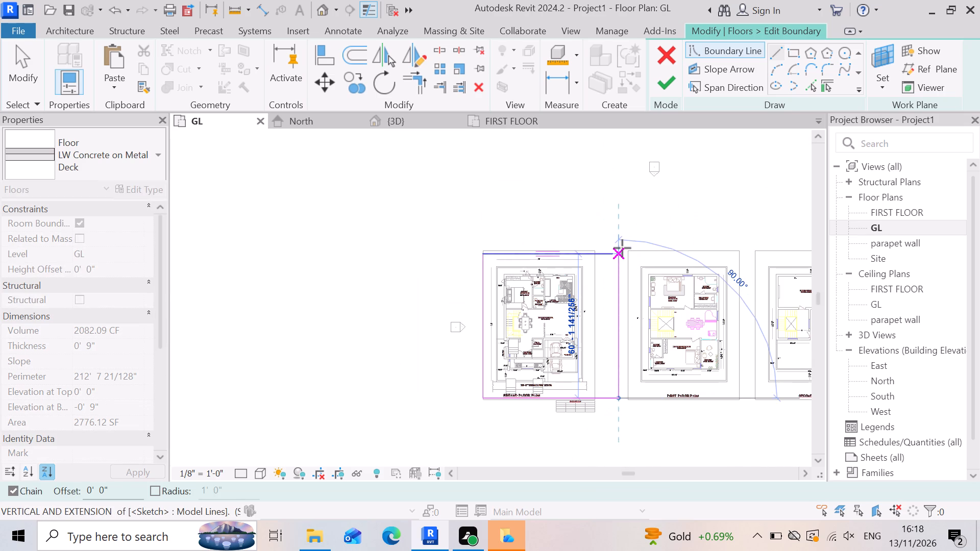
scroll(622, 248, "up", 5)
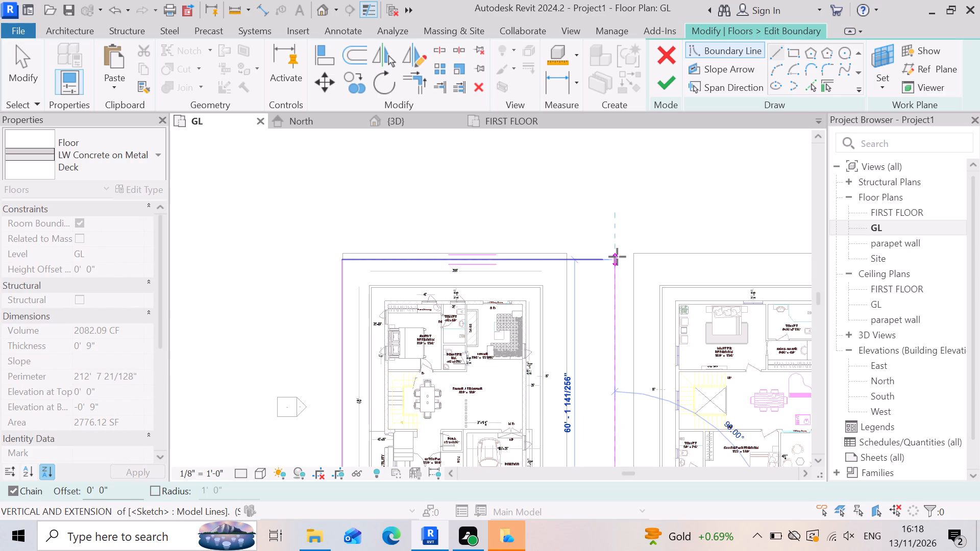
left_click(617, 257)
key("Escape")
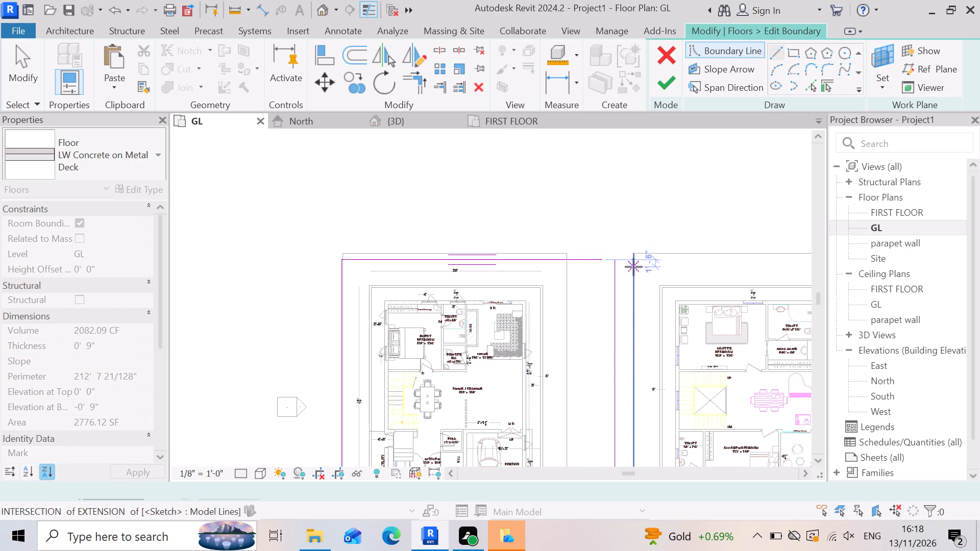
key("Escape")
Extend the rear boundary line to meet the new vertical line, about 56'-6" long, closing that corner.
scroll(614, 283, "up", 6)
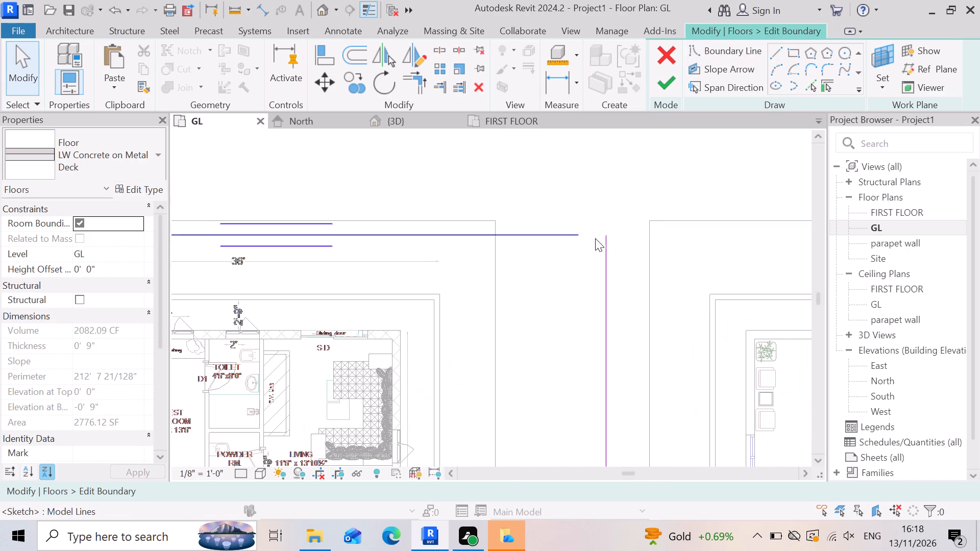
left_click(573, 233)
left_click_drag(577, 234, 590, 230)
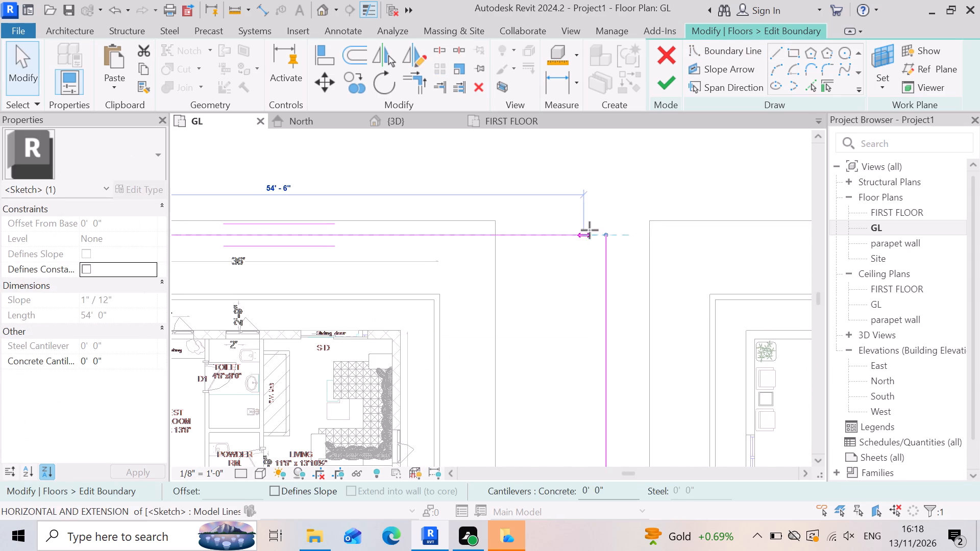
left_click_drag(590, 230, 608, 232)
left_click(608, 232)
key("Escape")
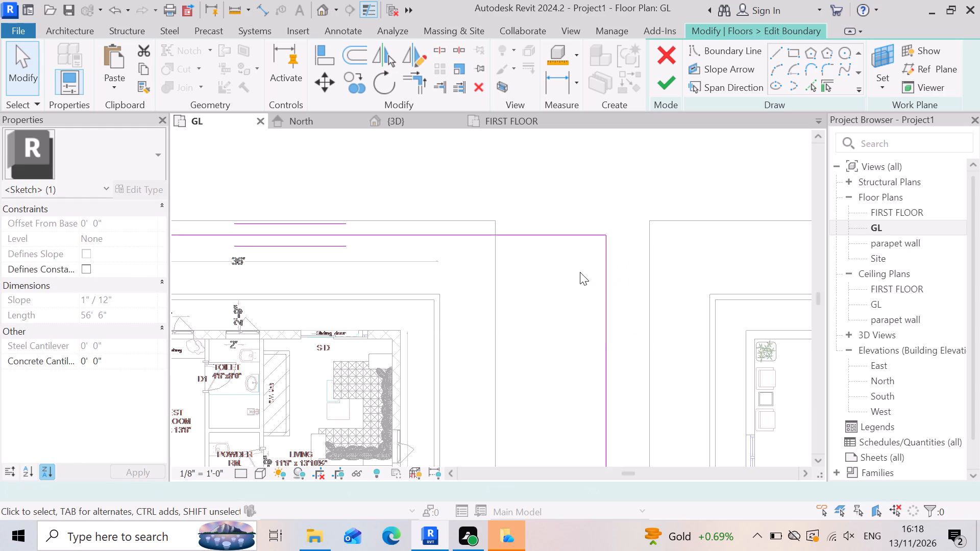
Delete the slab's vertical boundary line on the kitchen and staircase side of the ground floor plan.
scroll(634, 231, "down", 17)
scroll(579, 290, "up", 3)
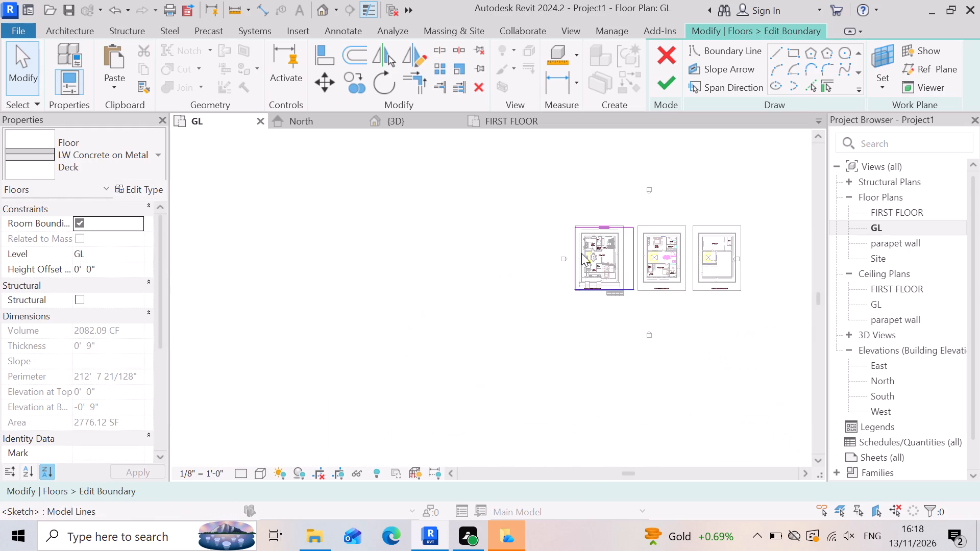
scroll(581, 253, "up", 10)
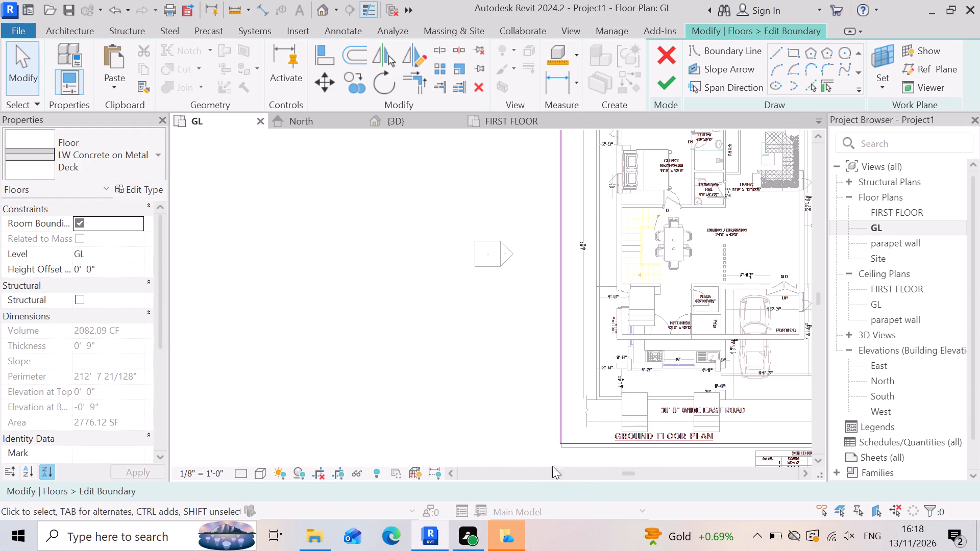
scroll(553, 457, "up", 10)
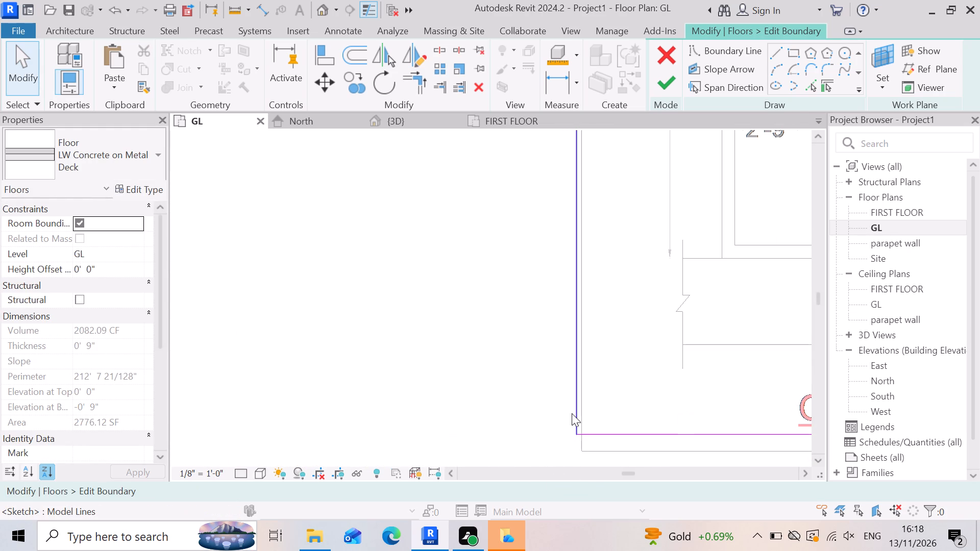
left_click(572, 413)
key("Delete")
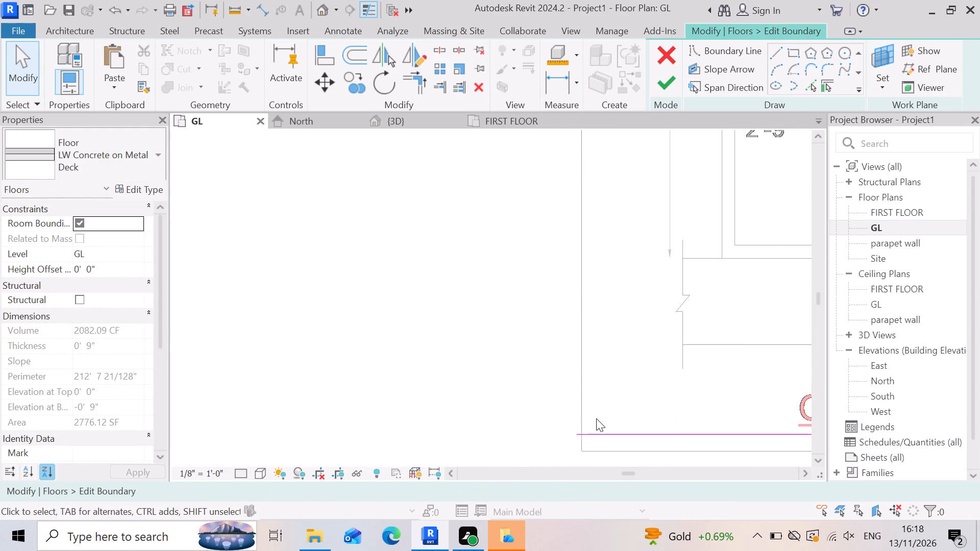
Stretch the open end of the road-side slab boundary line outward on the kitchen and staircase side, to about 84'-6" long.
left_click(712, 437)
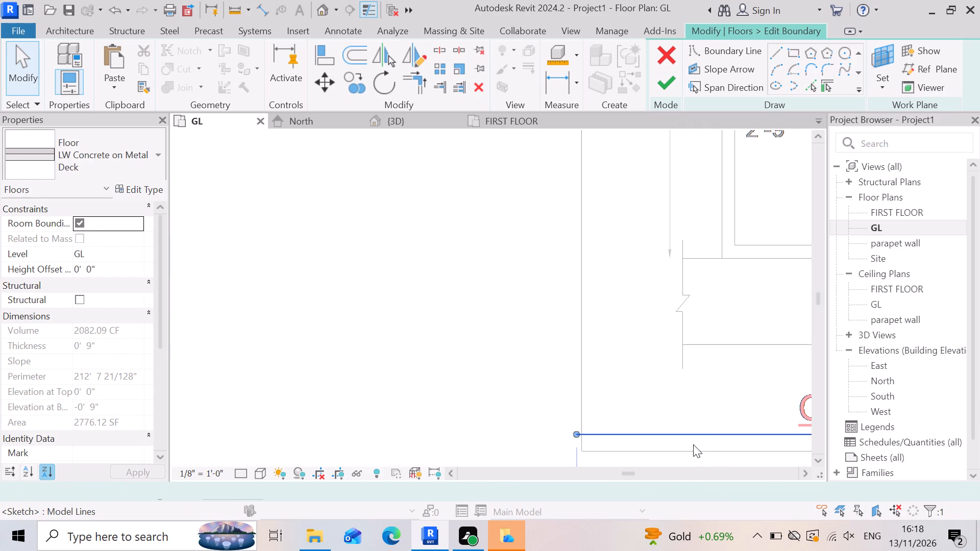
scroll(683, 439, "down", 11)
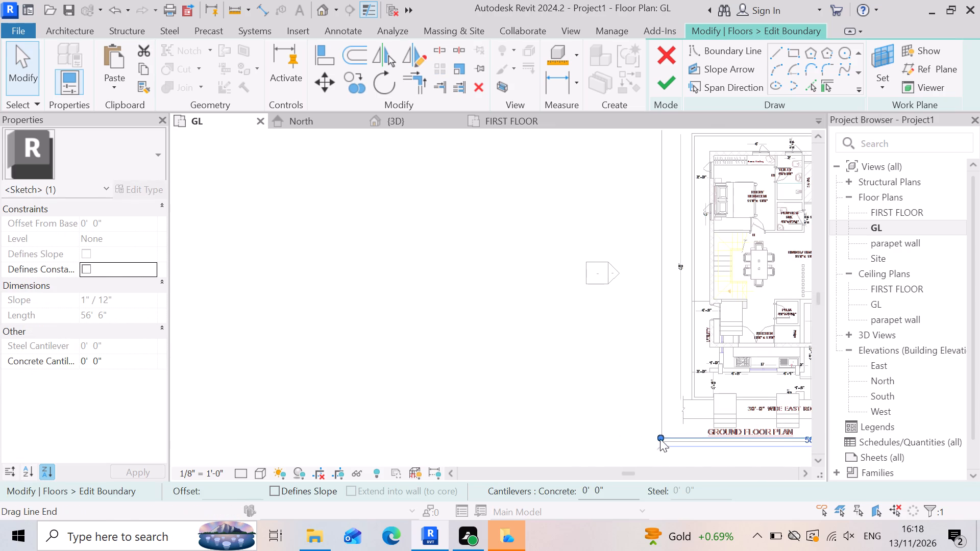
left_click_drag(661, 438, 511, 425)
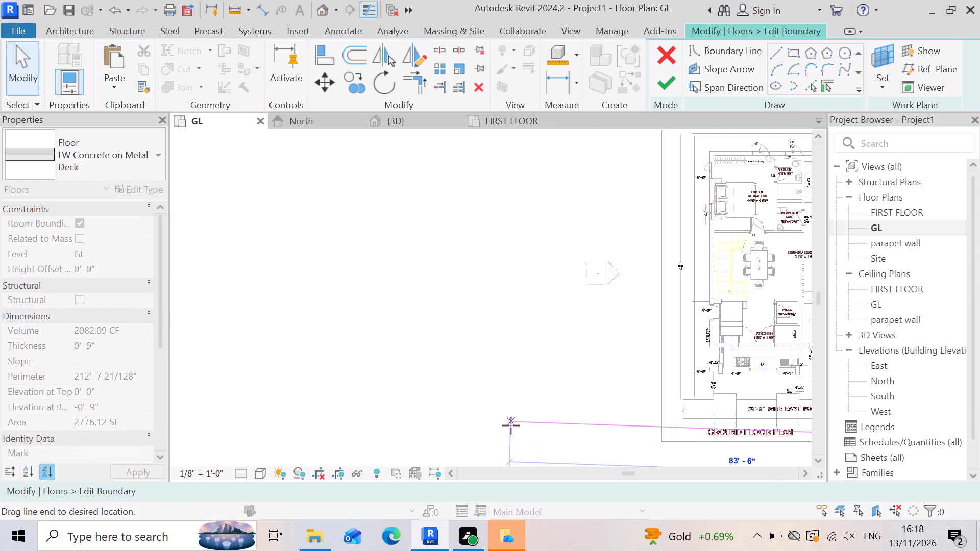
left_click_drag(511, 425, 505, 443)
scroll(559, 440, "down", 7)
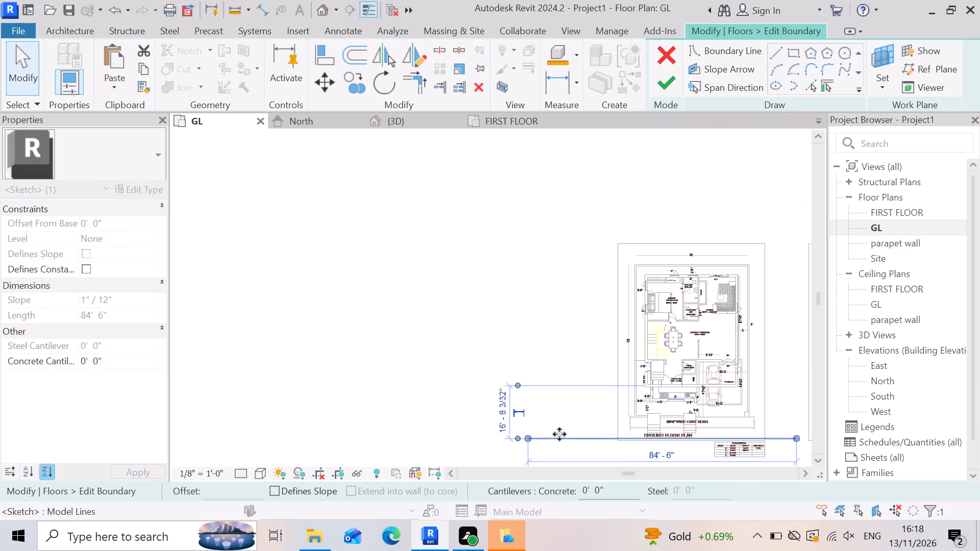
key("Escape")
Stretch the open end of the rear slab boundary line outward on the same side, to about 98'-6" long.
scroll(704, 340, "up", 2)
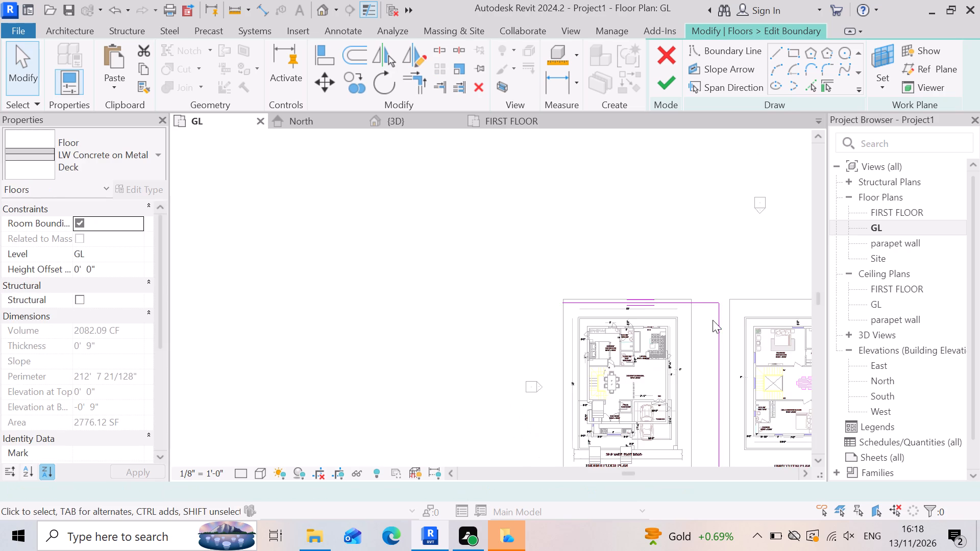
scroll(599, 287, "up", 4)
left_click(561, 299)
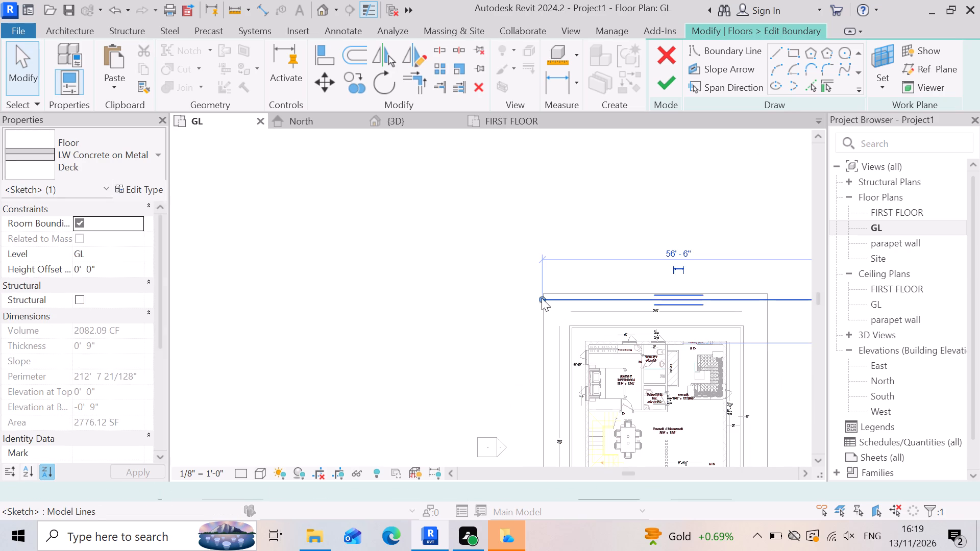
left_click_drag(544, 298, 391, 288)
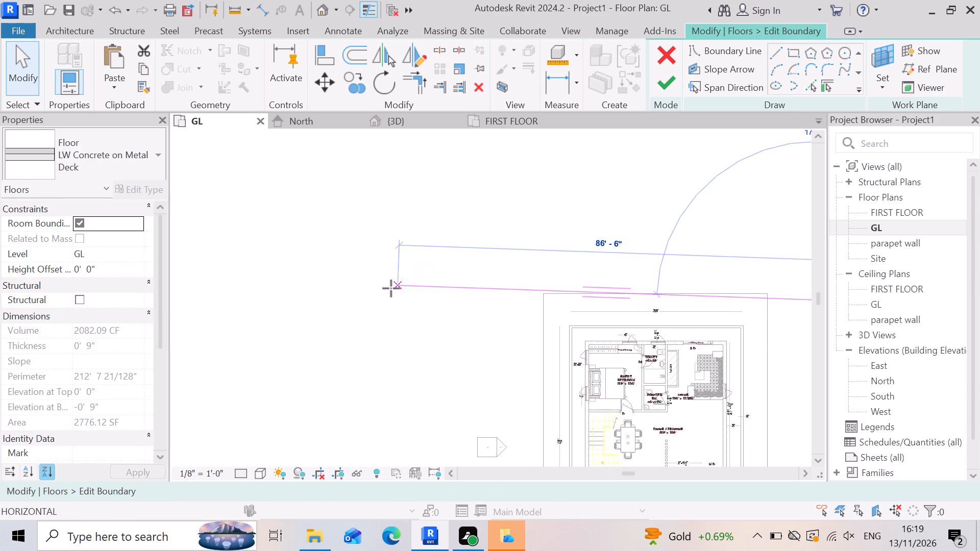
left_click_drag(391, 288, 349, 299)
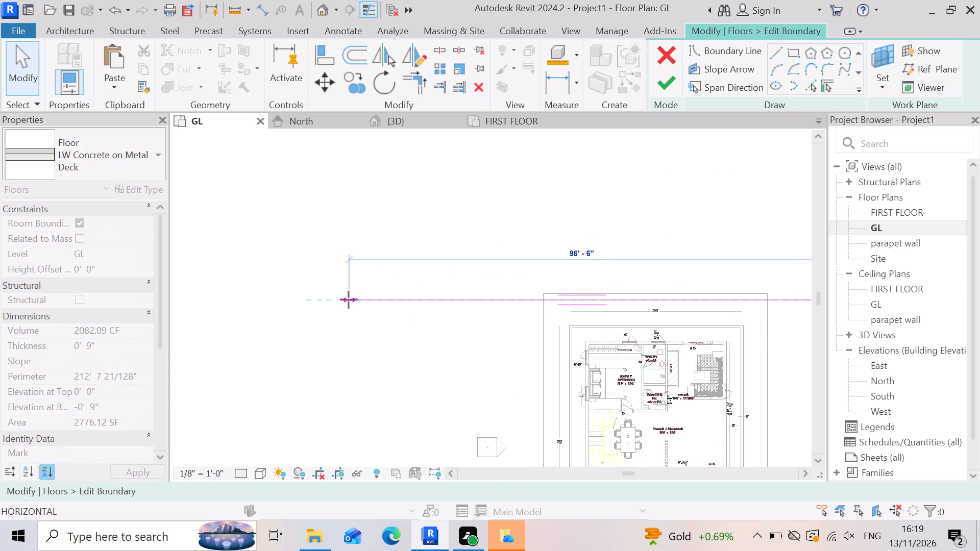
left_click_drag(349, 299, 338, 301)
scroll(462, 279, "down", 9)
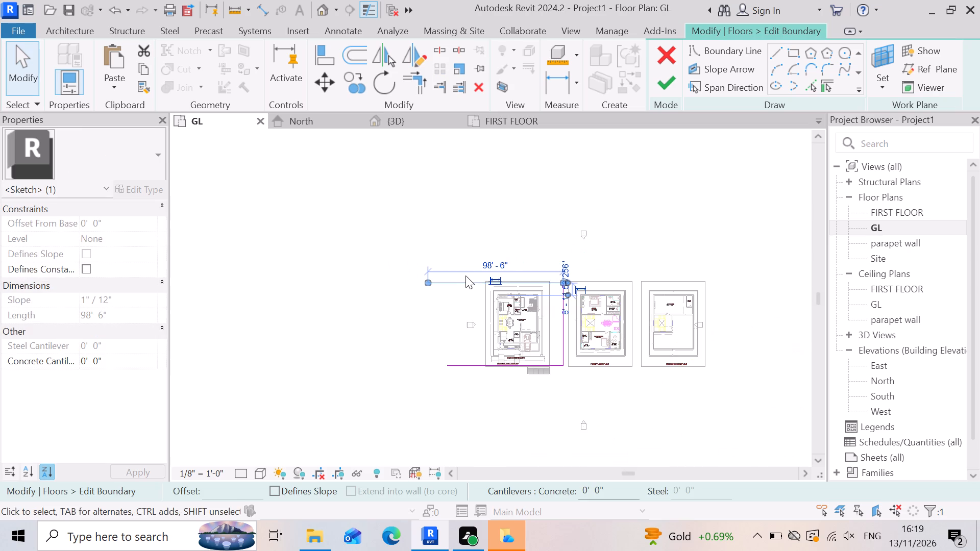
key("Escape")
Stretch the road-side boundary line's open end further outward, slightly past the rear line's open end.
scroll(497, 362, "up", 2)
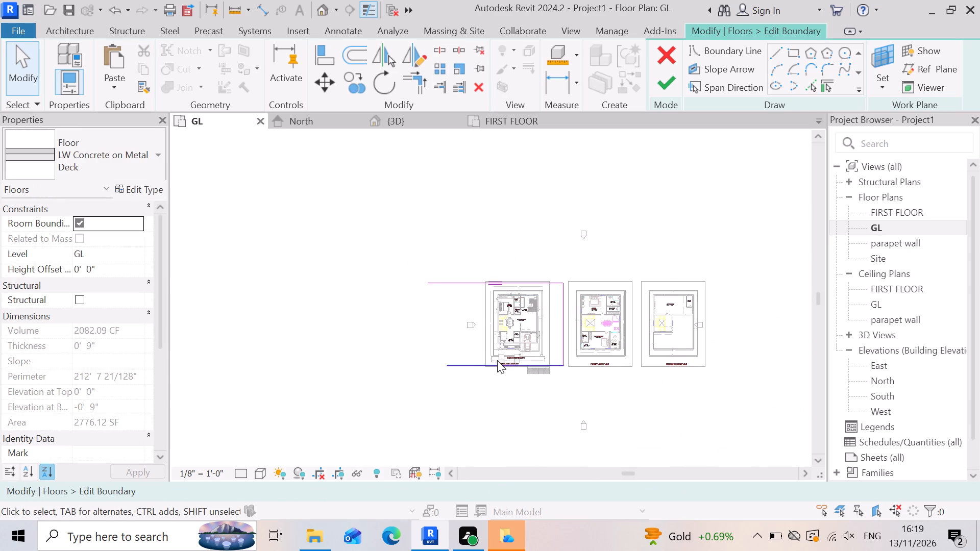
scroll(497, 360, "up", 1)
left_click(445, 363)
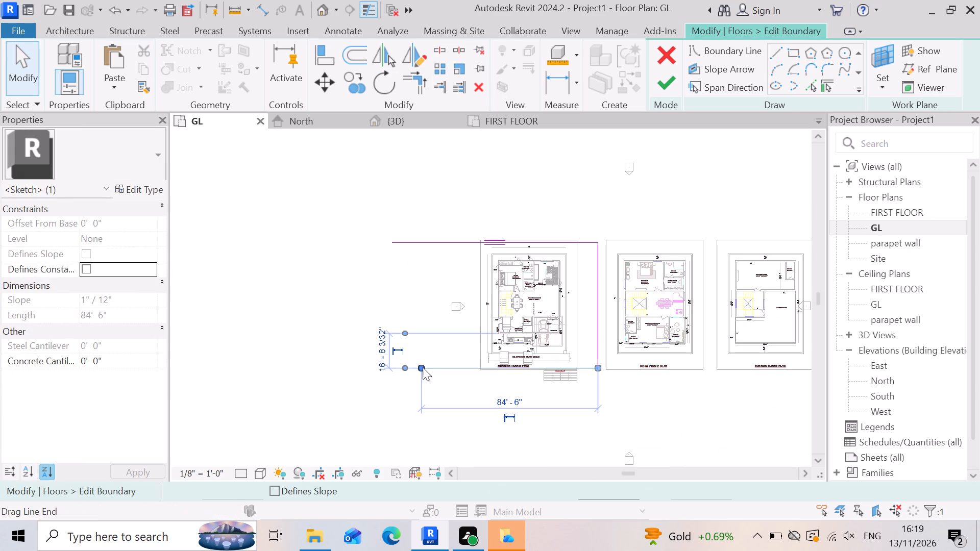
left_click_drag(420, 365, 382, 366)
key("Escape")
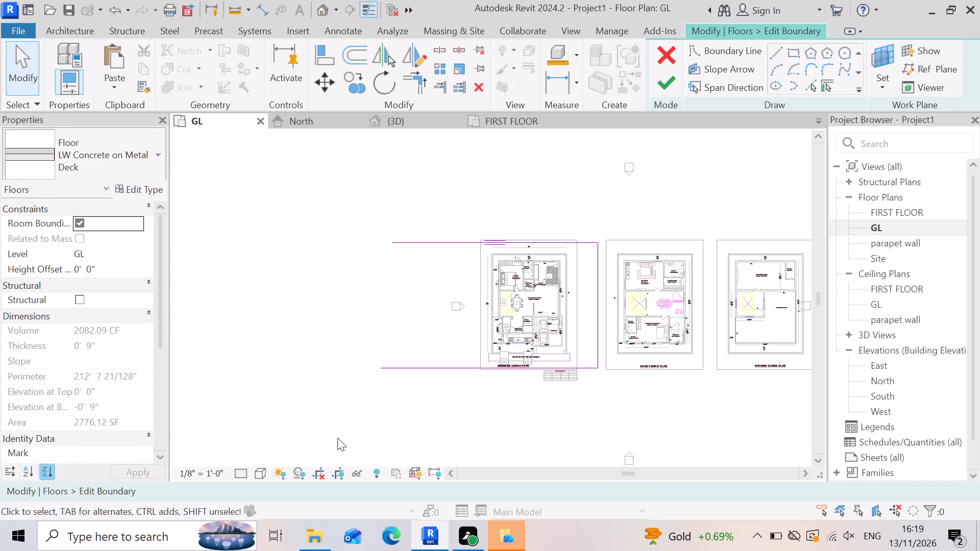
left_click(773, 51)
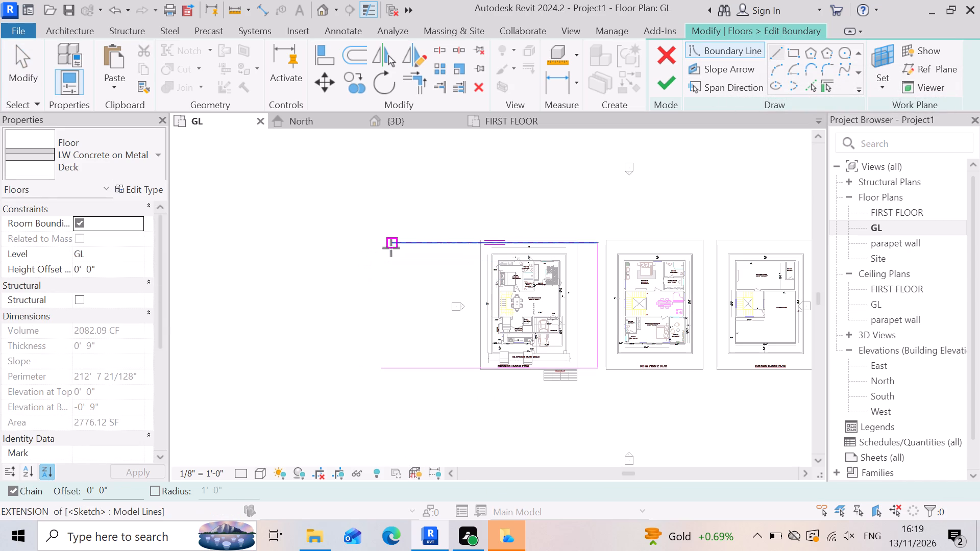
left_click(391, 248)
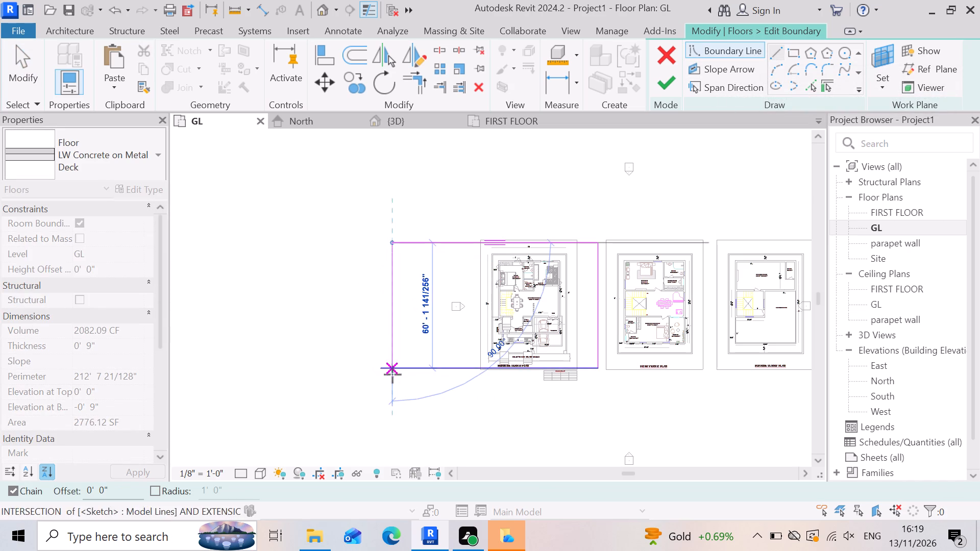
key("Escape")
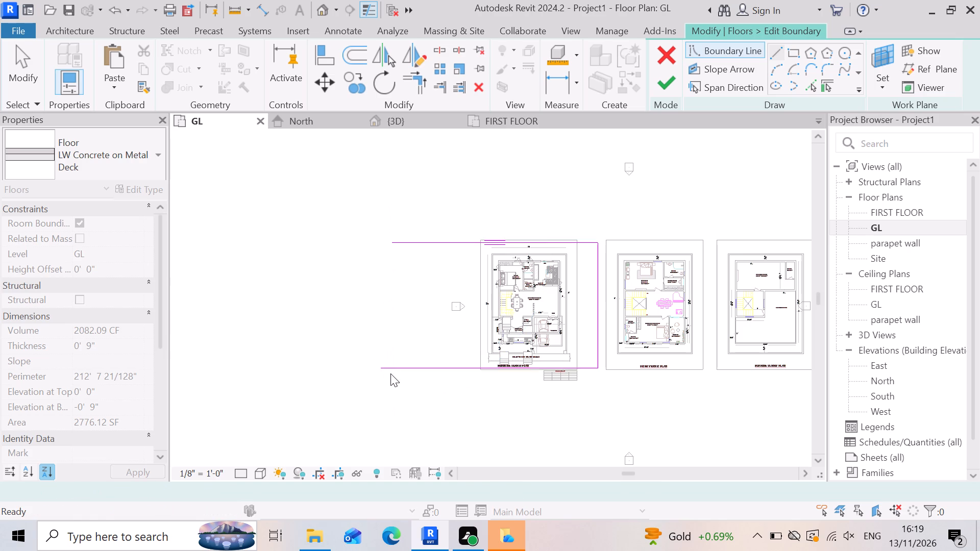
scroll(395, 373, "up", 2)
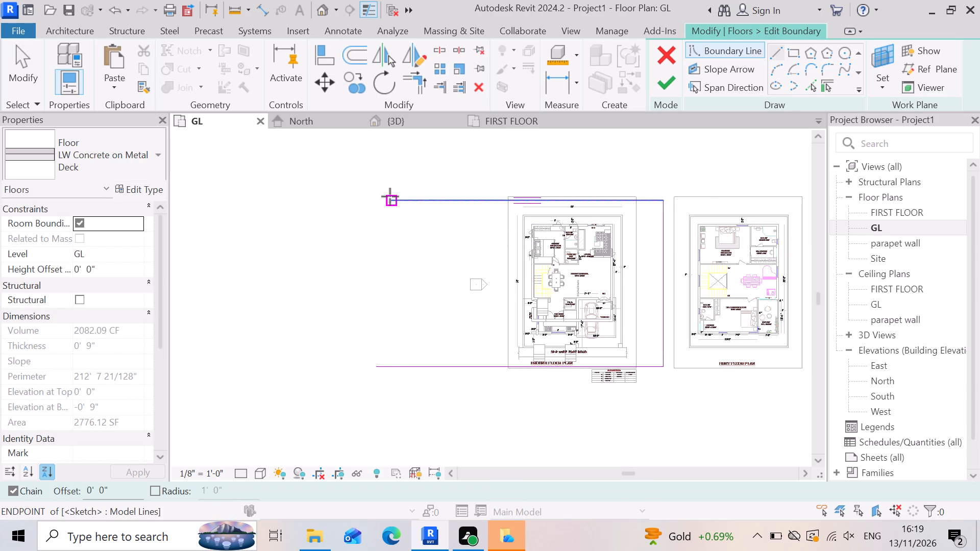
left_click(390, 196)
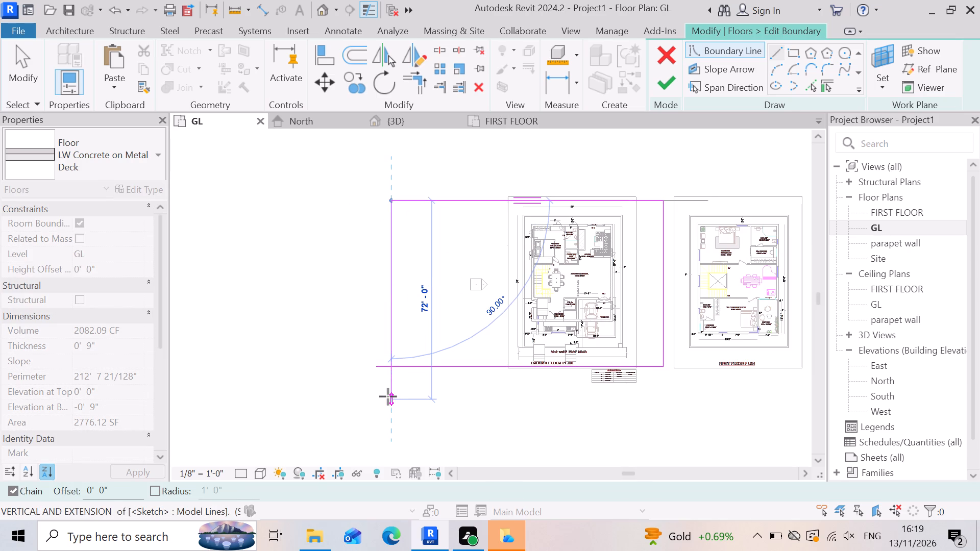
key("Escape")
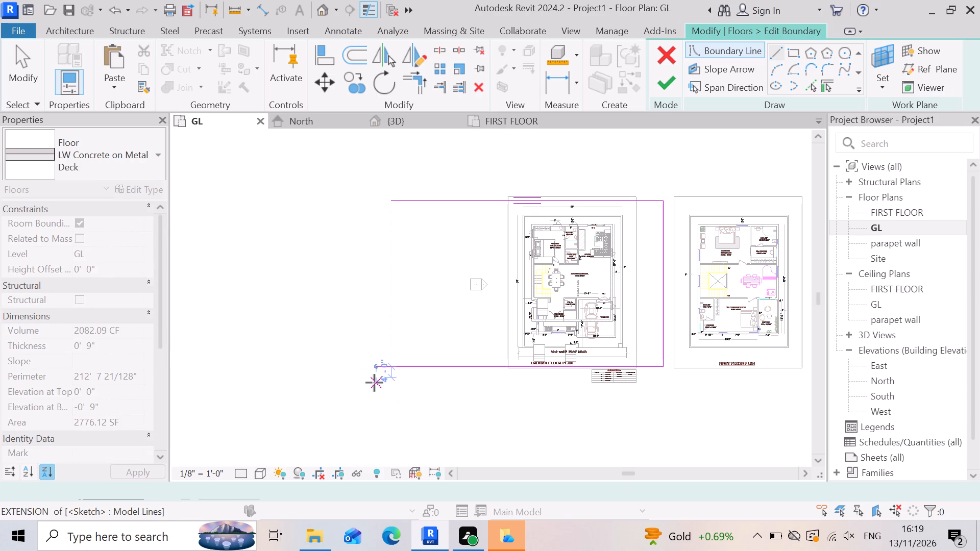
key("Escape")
Shorten the road-side boundary line at its open end to about 100'-0", nearly level with the rear line's end.
left_click(382, 366)
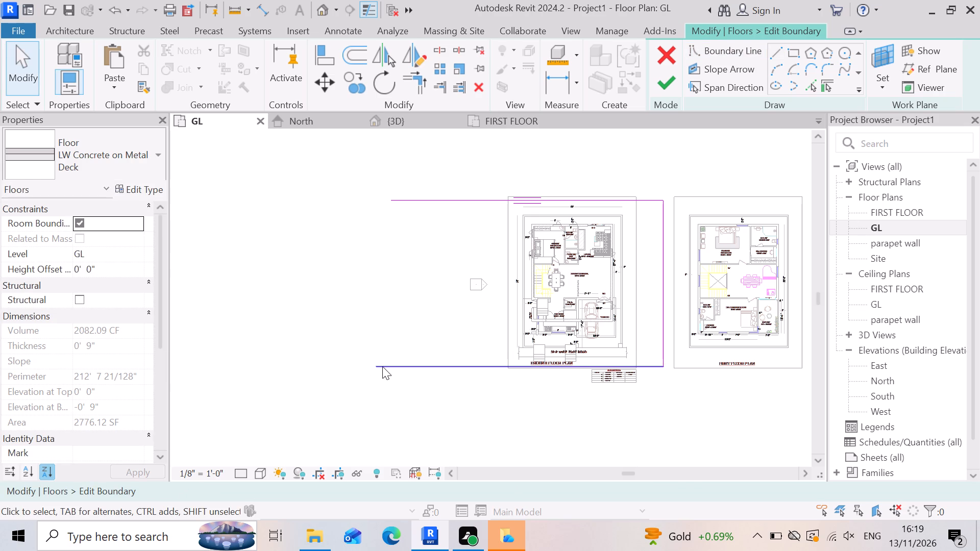
left_click_drag(378, 365, 383, 366)
left_click(383, 366)
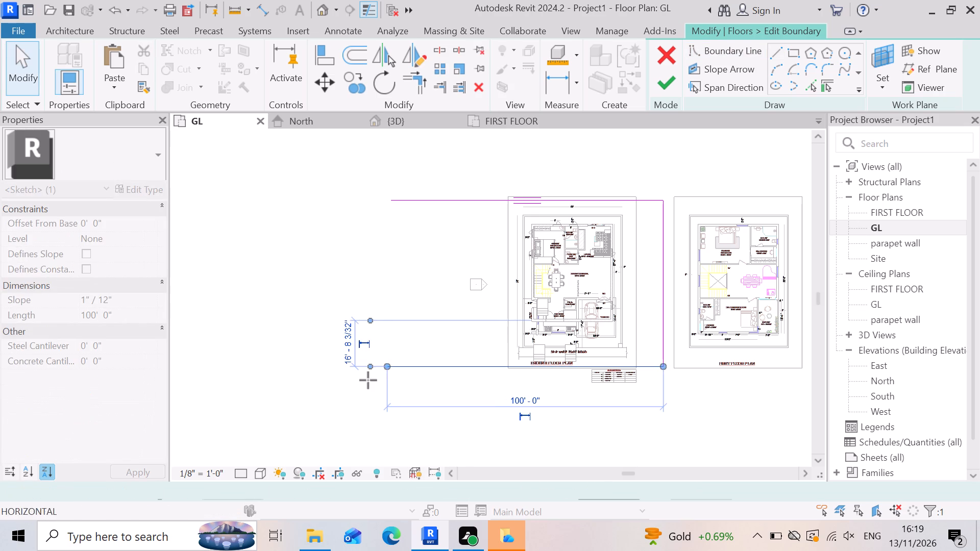
key("Escape")
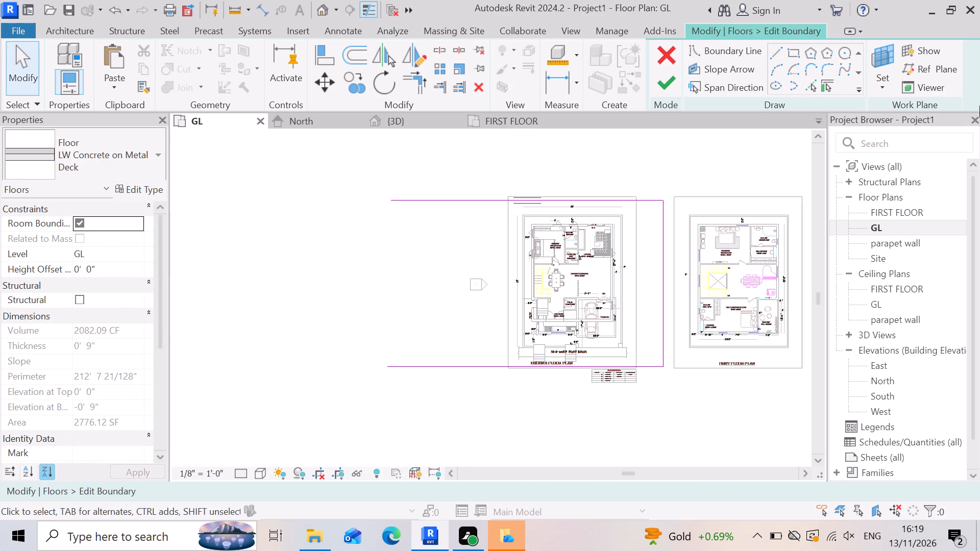
Draw a boundary line about 60'-1" long from the rear line's open end to the road-side line's open end.
left_click(774, 50)
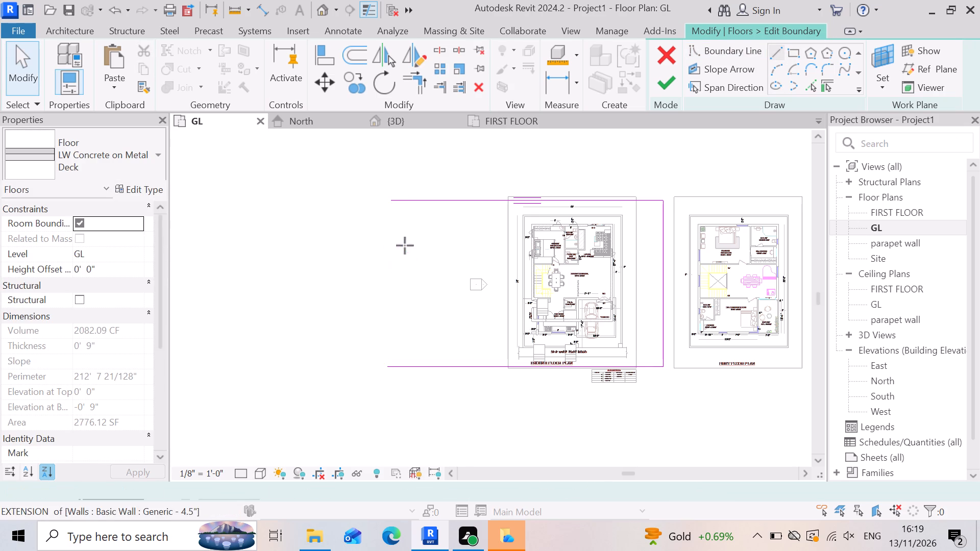
left_click(390, 203)
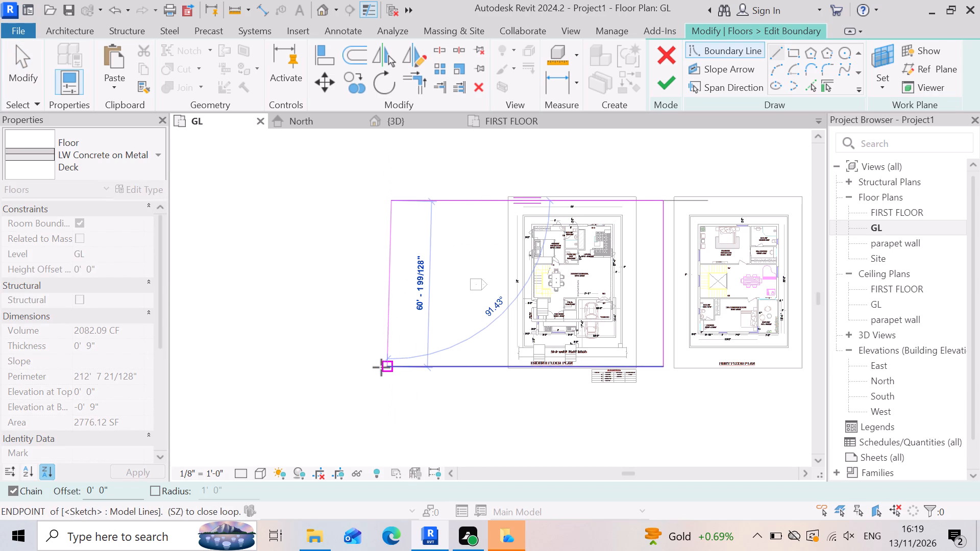
left_click(387, 368)
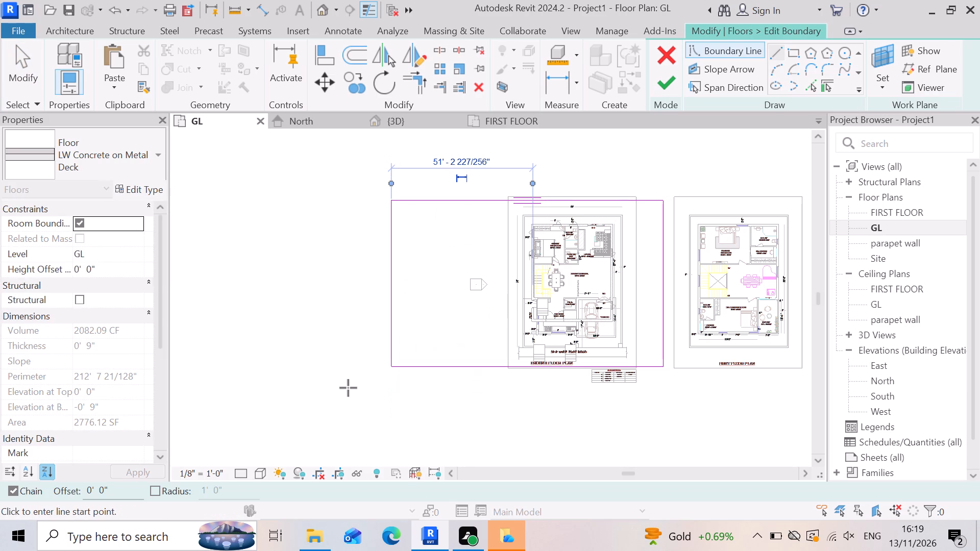
key("Escape")
scroll(405, 221, "up", 2)
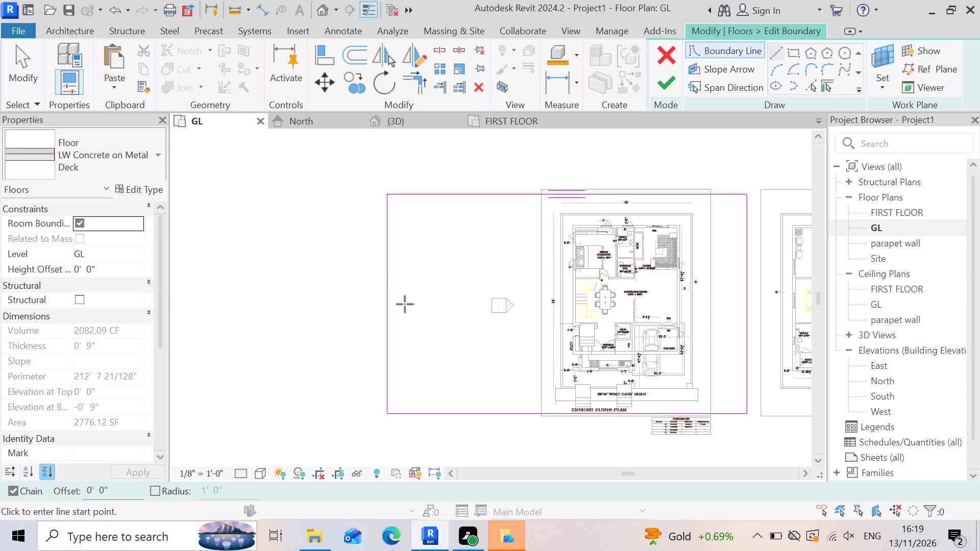
key("Escape")
Trim the new vertical boundary line and the road-side line to each other at their shared corner.
scroll(400, 194, "up", 7)
scroll(429, 188, "down", 6)
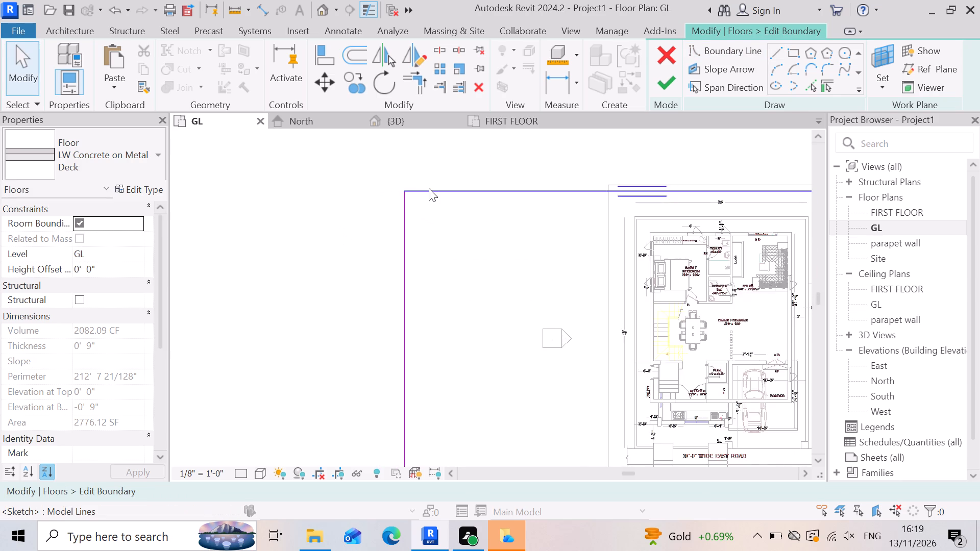
scroll(429, 188, "down", 3)
scroll(425, 398, "up", 8)
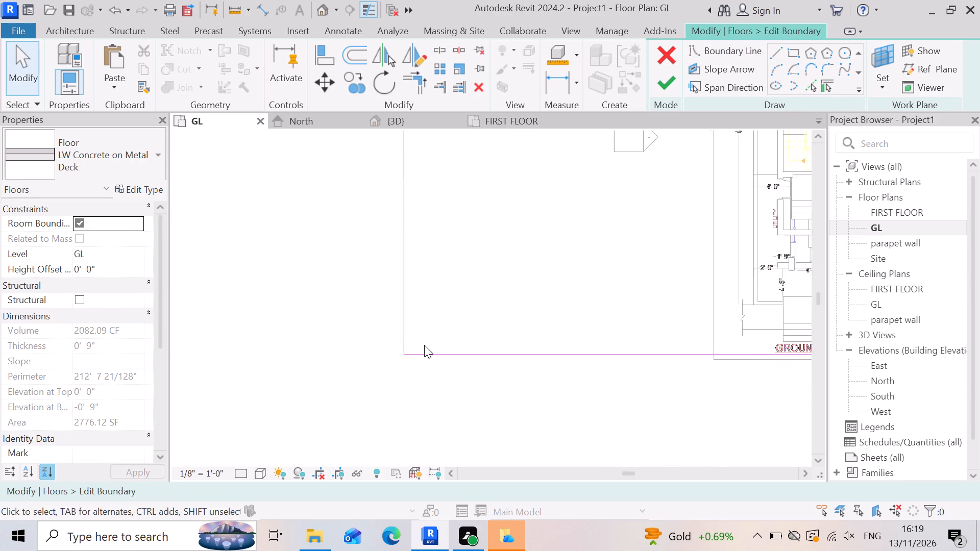
scroll(424, 345, "up", 9)
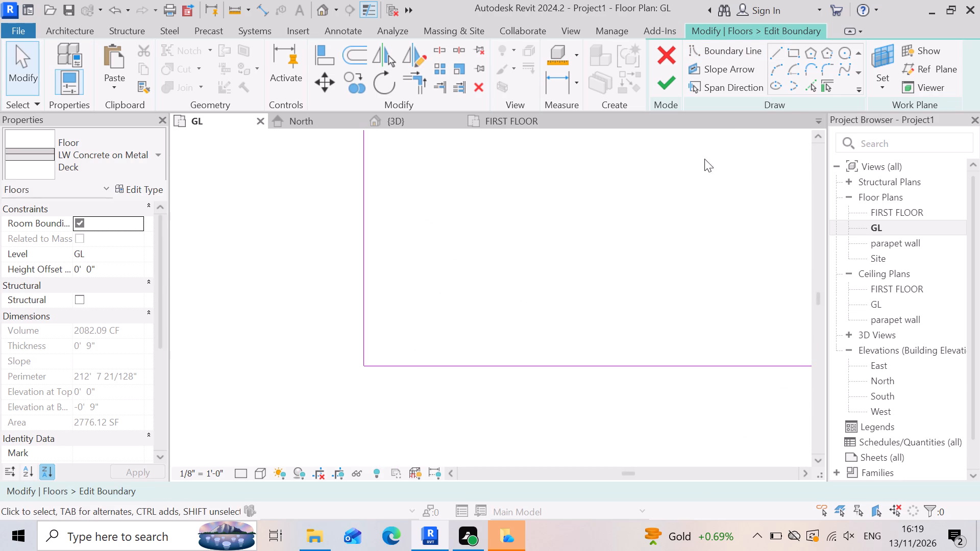
left_click(794, 51)
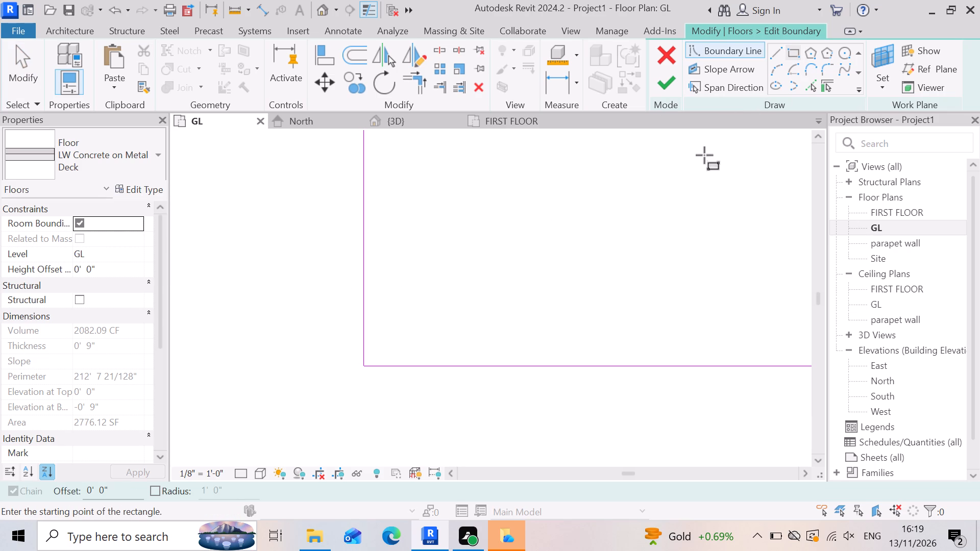
left_click(424, 84)
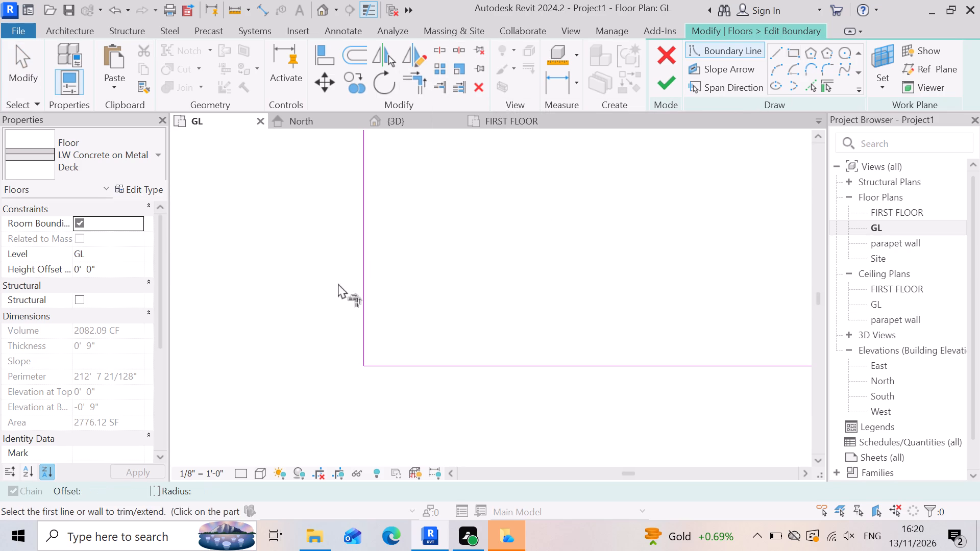
left_click(358, 288)
left_click(427, 365)
Trim the rear boundary line and the portico-side vertical boundary line to each other at their corner.
scroll(382, 377, "down", 4)
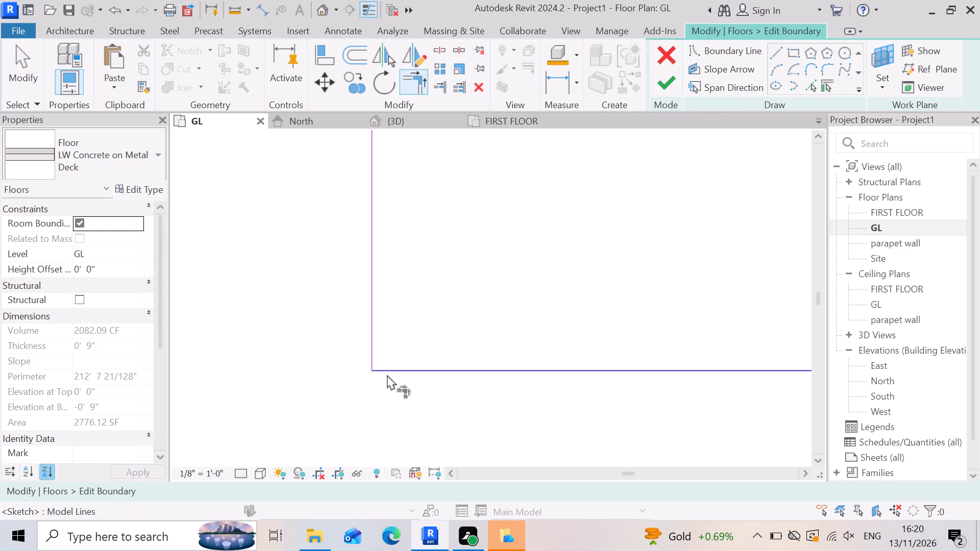
scroll(387, 374, "down", 16)
scroll(426, 251, "up", 5)
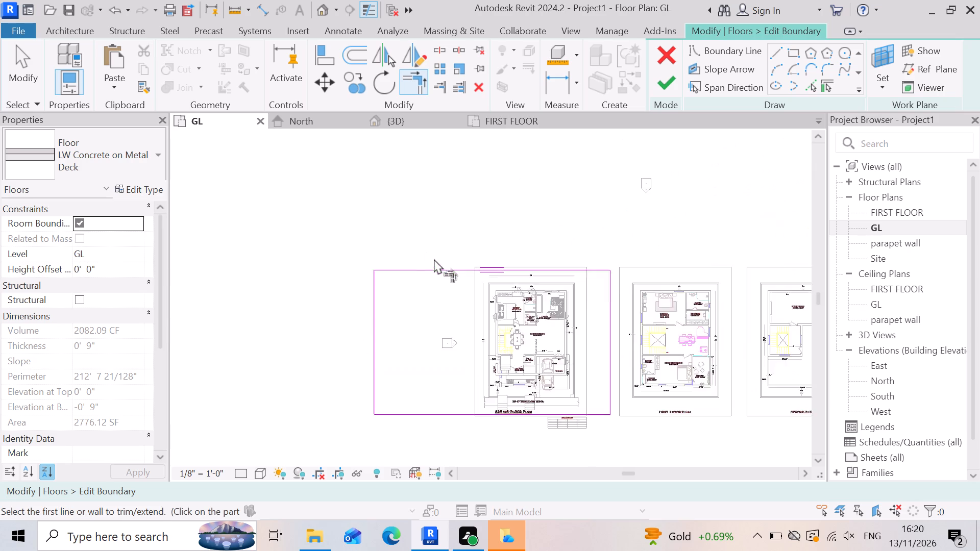
left_click(450, 275)
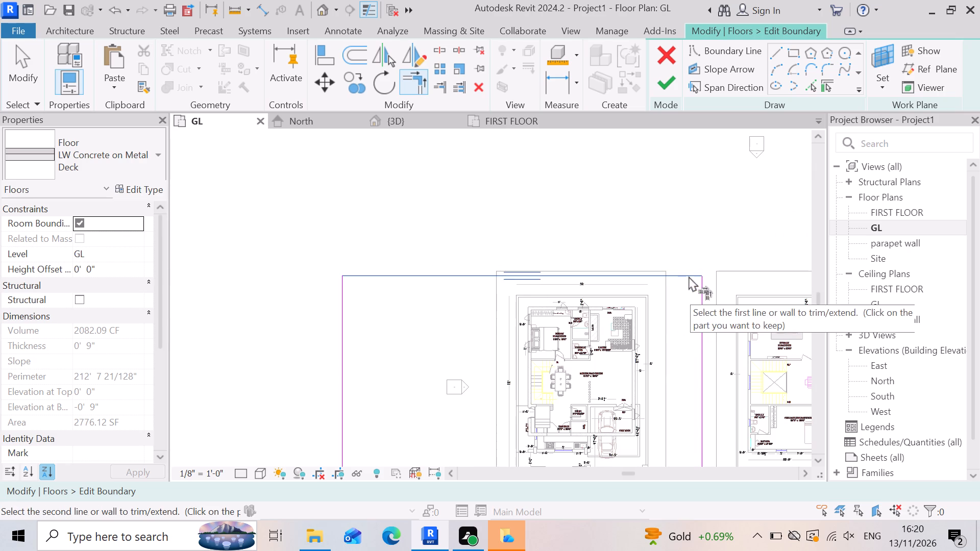
left_click(688, 273)
left_click(710, 306)
scroll(605, 239, "down", 4)
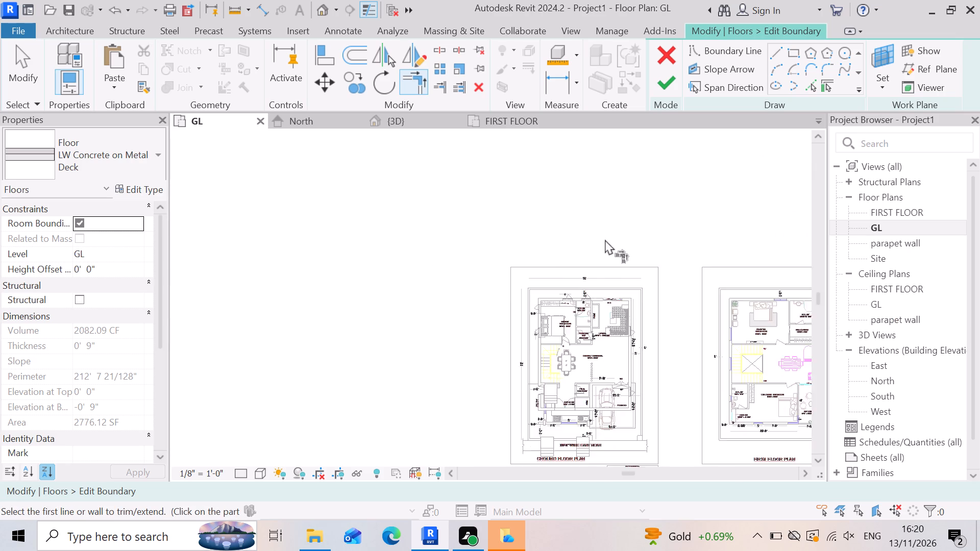
scroll(605, 239, "down", 2)
scroll(659, 346, "up", 7)
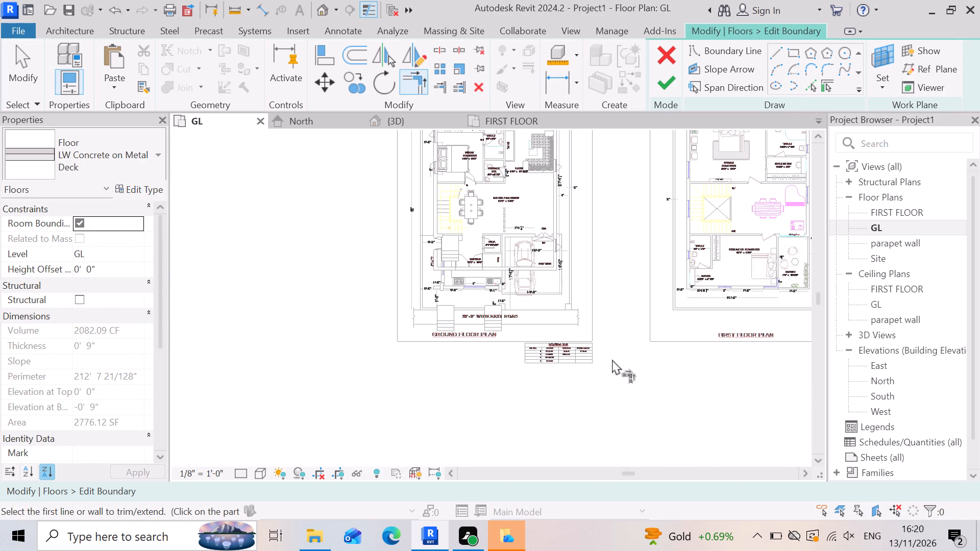
Delete the road-side horizontal boundary line below the ground floor plan.
left_click(611, 338)
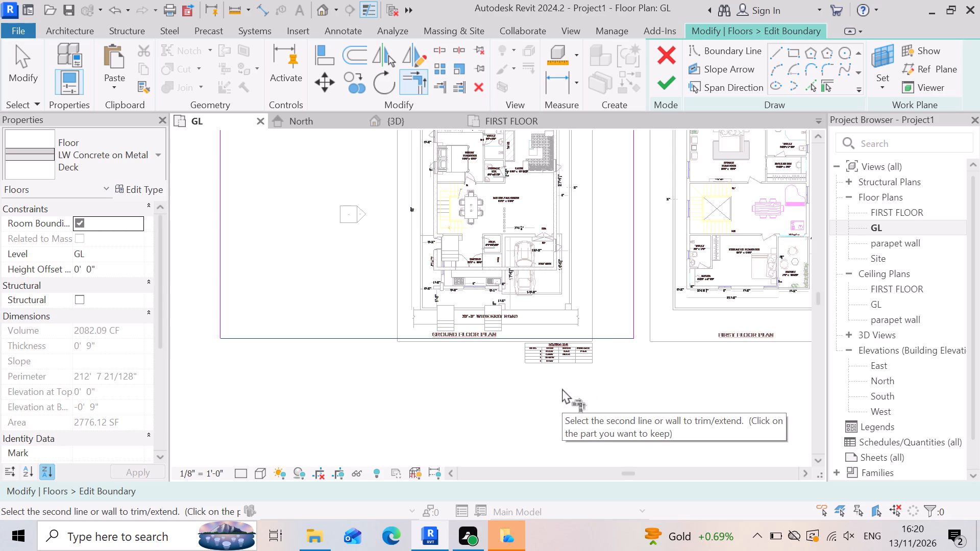
key("Escape")
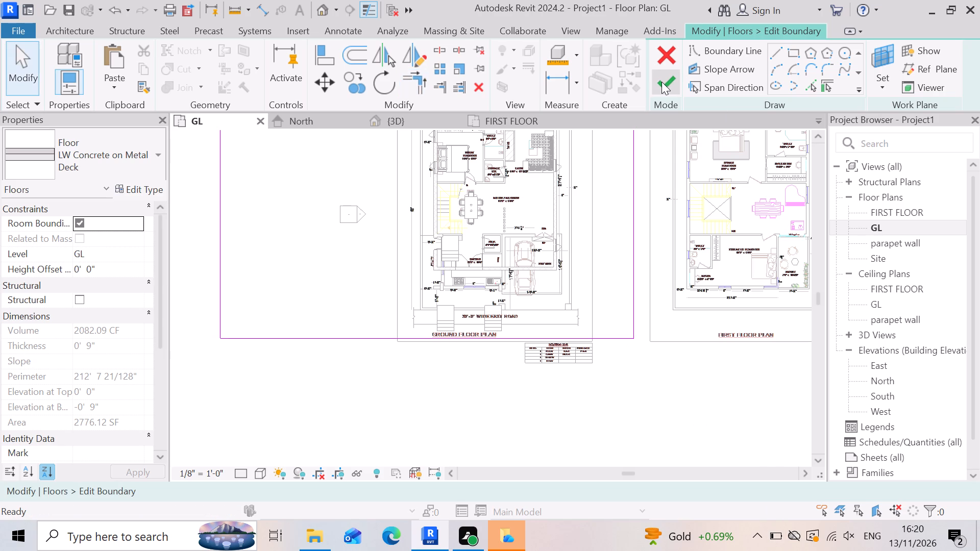
left_click(609, 341)
key("Delete")
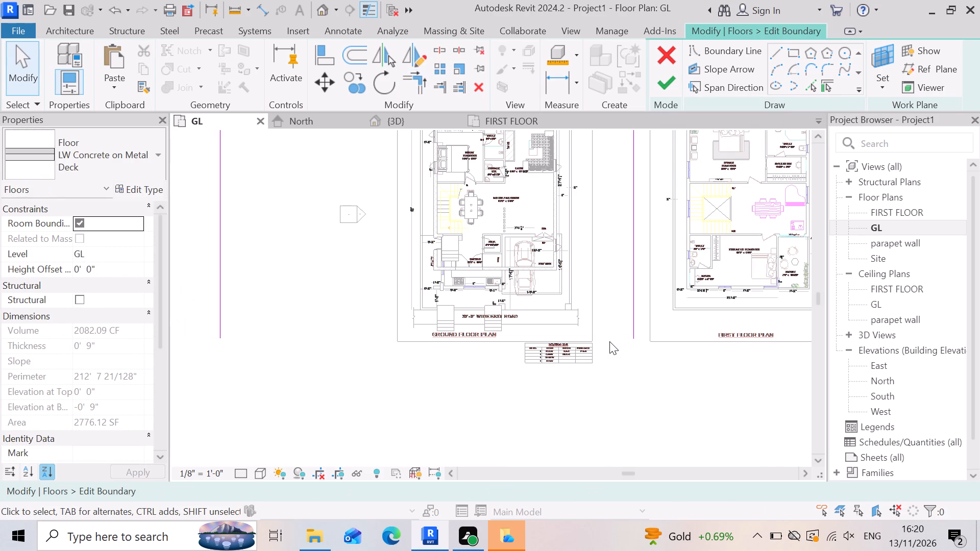
Extend the vertical boundary line farthest from the plans past the road side to a length of about 76'-6".
left_click(233, 352)
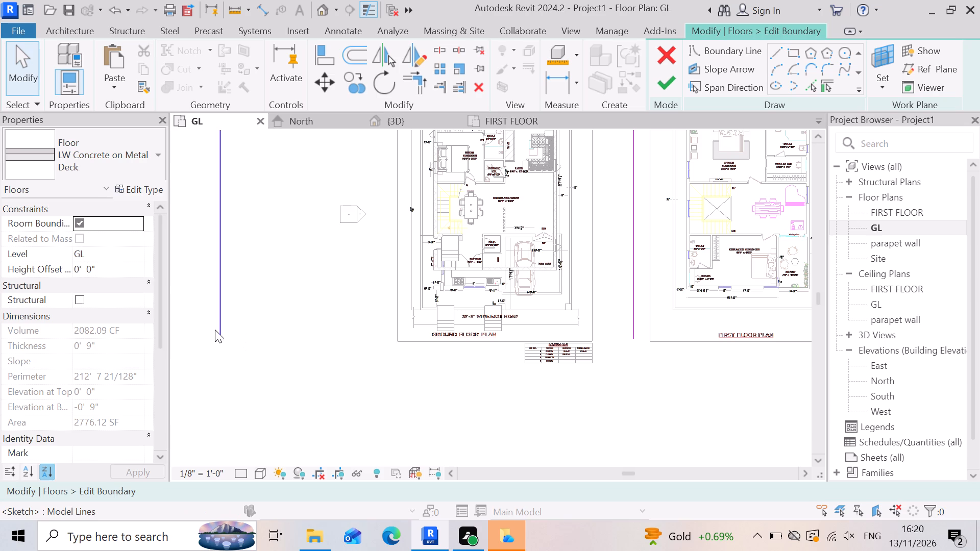
left_click(215, 330)
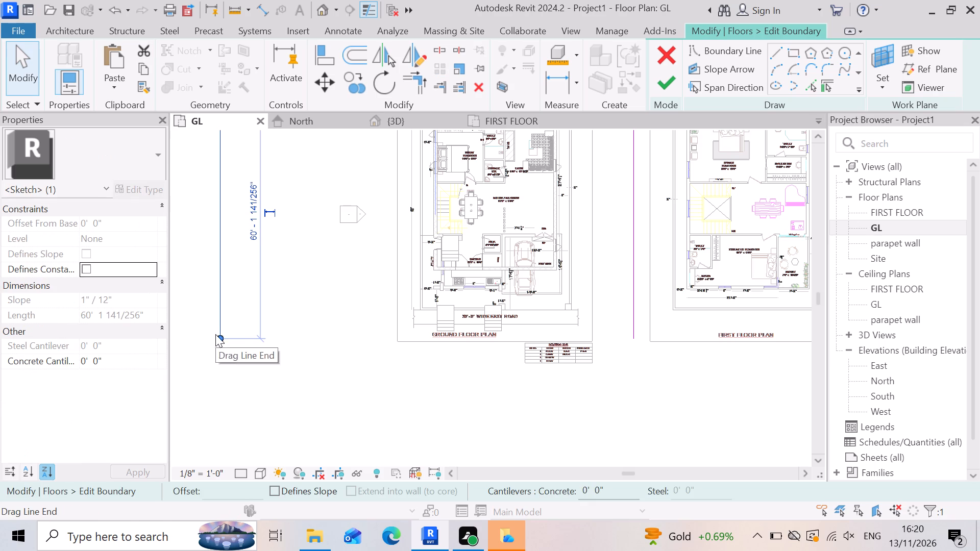
left_click_drag(215, 334, 213, 388)
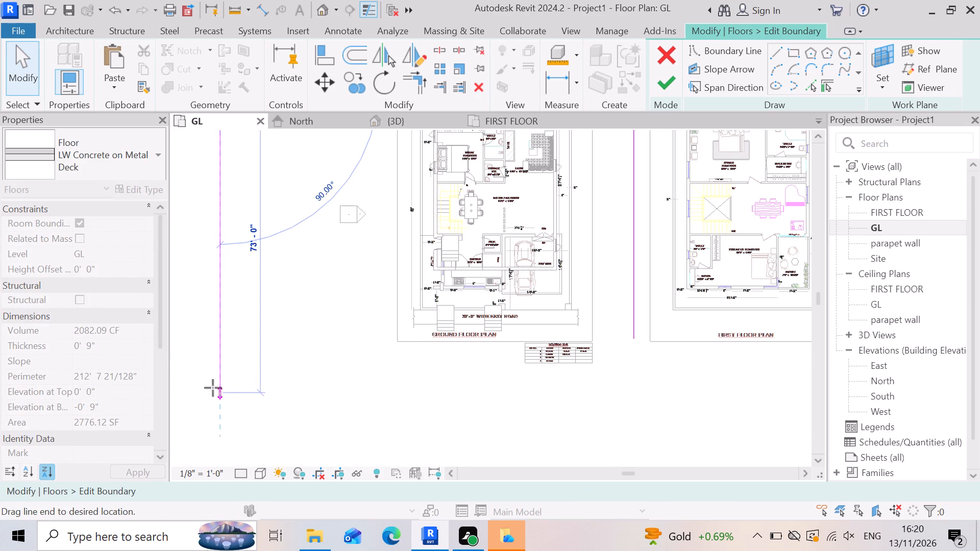
left_click_drag(213, 388, 213, 407)
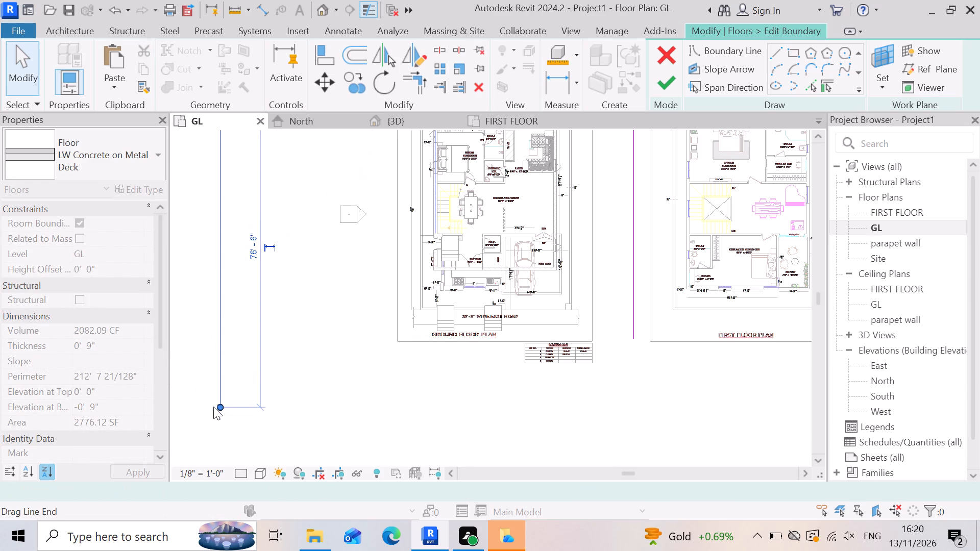
key("Escape")
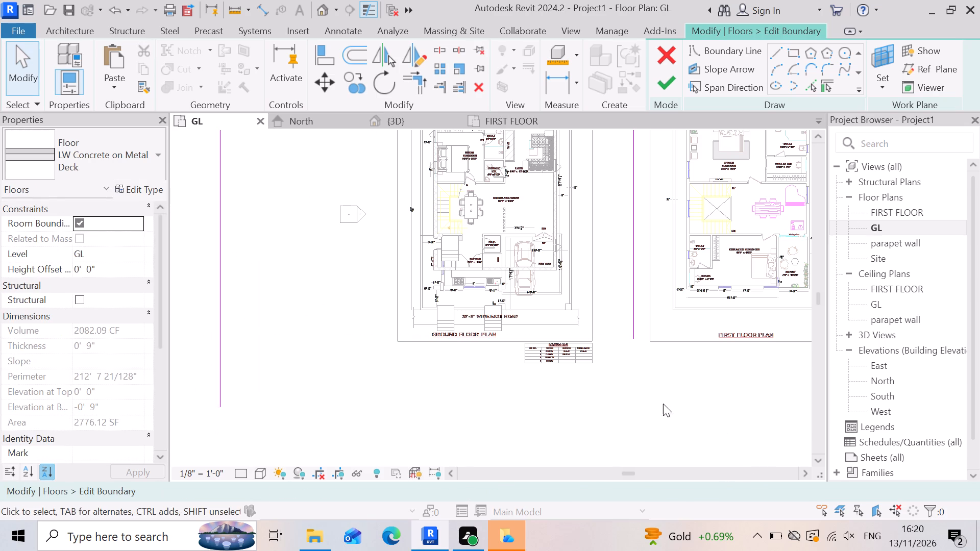
Extend the portico-side vertical boundary line past the road side to about 76'-6", level with the opposite line's end.
left_click(636, 330)
left_click_drag(629, 335, 629, 423)
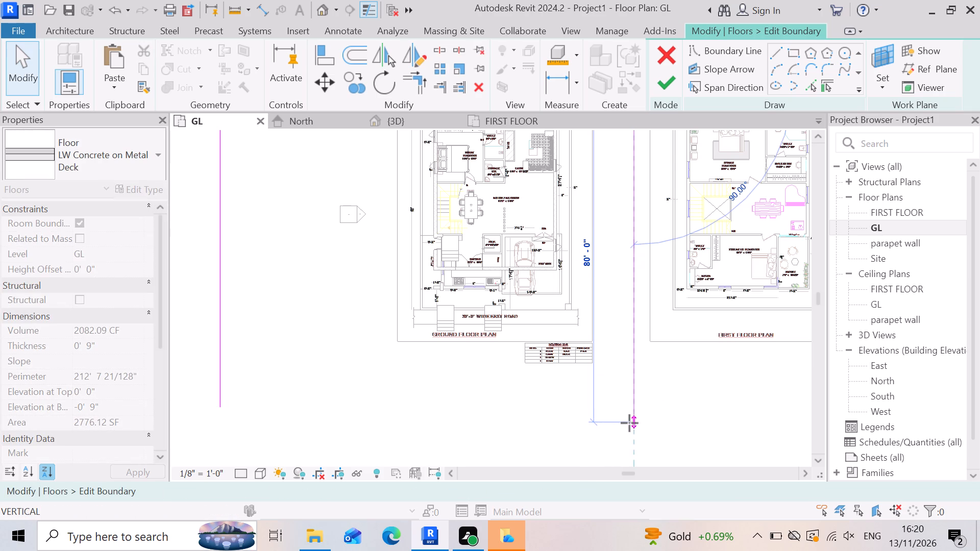
left_click_drag(629, 423, 631, 413)
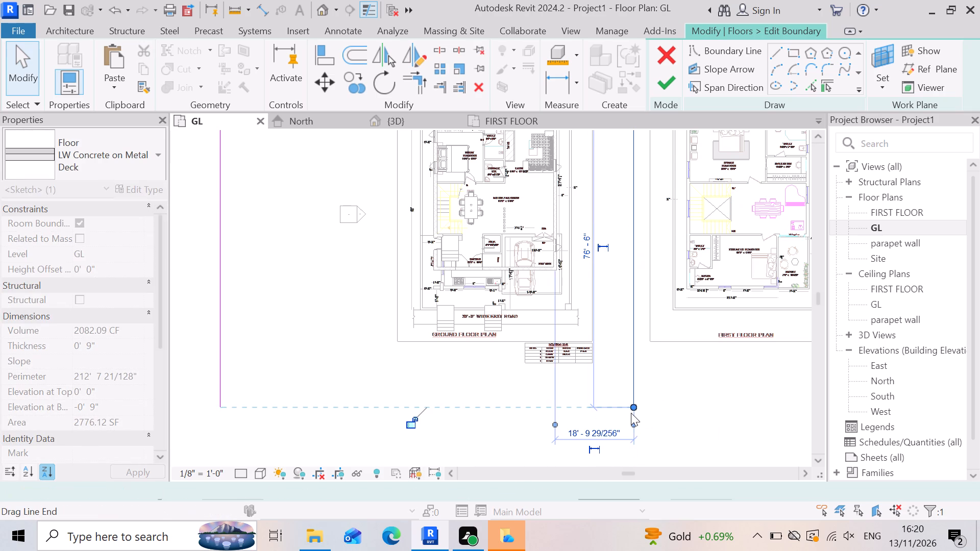
key("Escape")
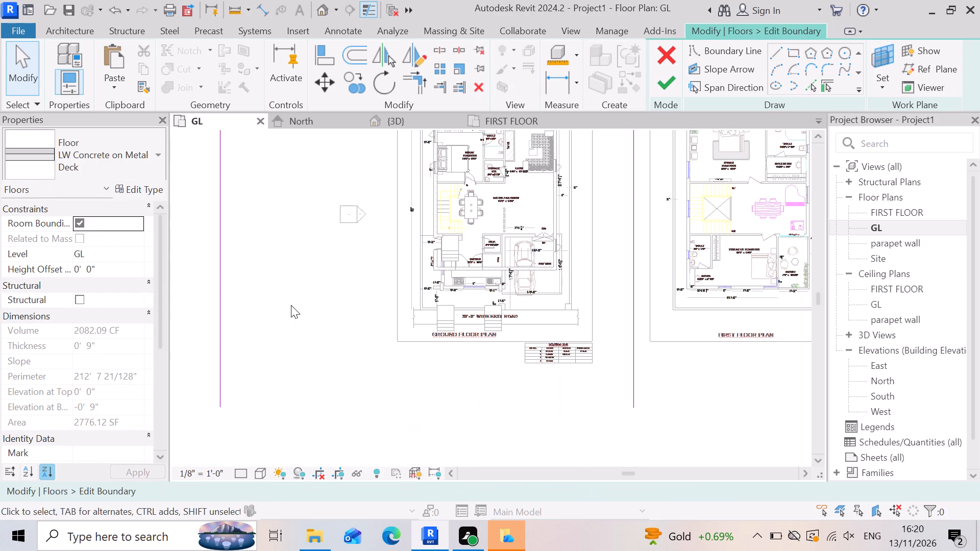
Draw a horizontal road-side boundary line about 98'-6" long joining the extended ends of the two vertical lines.
scroll(632, 310, "down", 4)
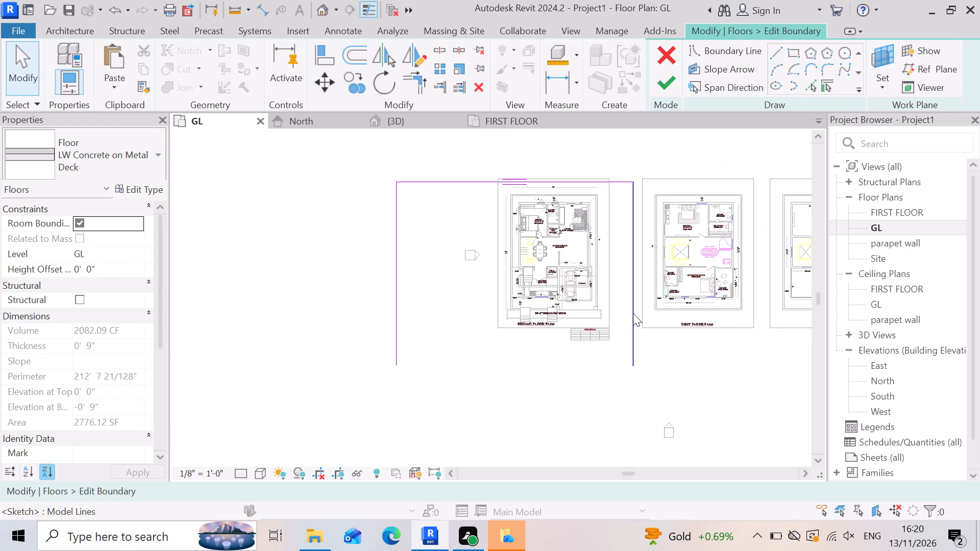
scroll(633, 313, "down", 1)
scroll(628, 175, "up", 2)
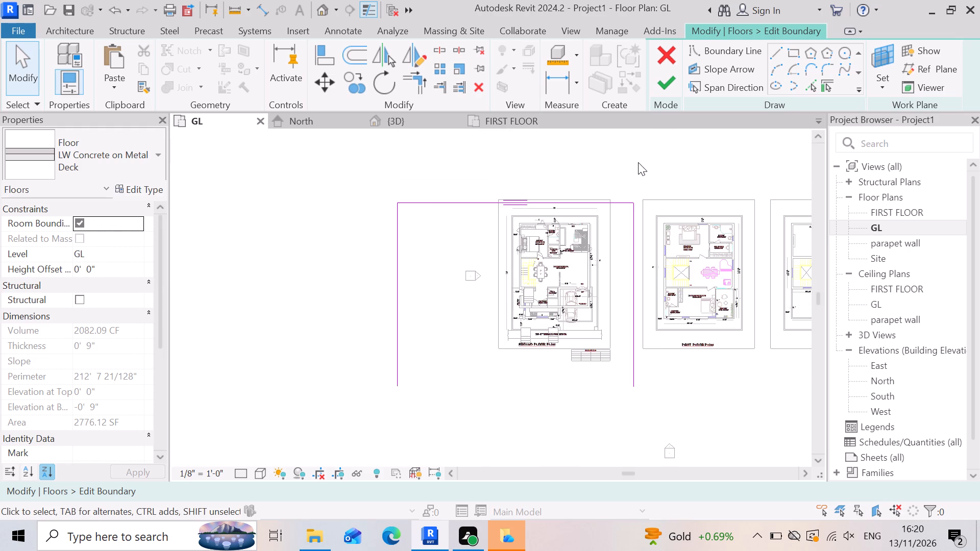
scroll(604, 212, "up", 3)
scroll(499, 192, "up", 2)
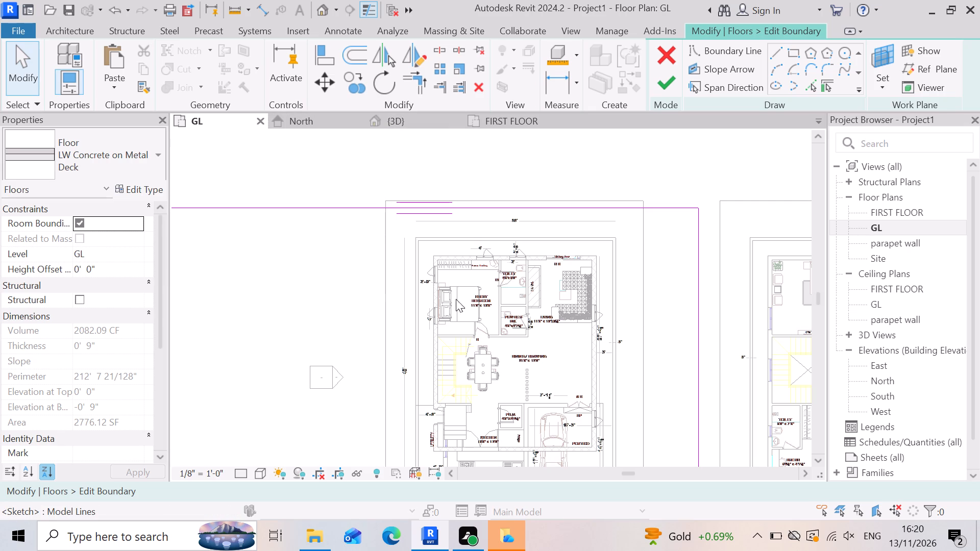
scroll(560, 267, "down", 10)
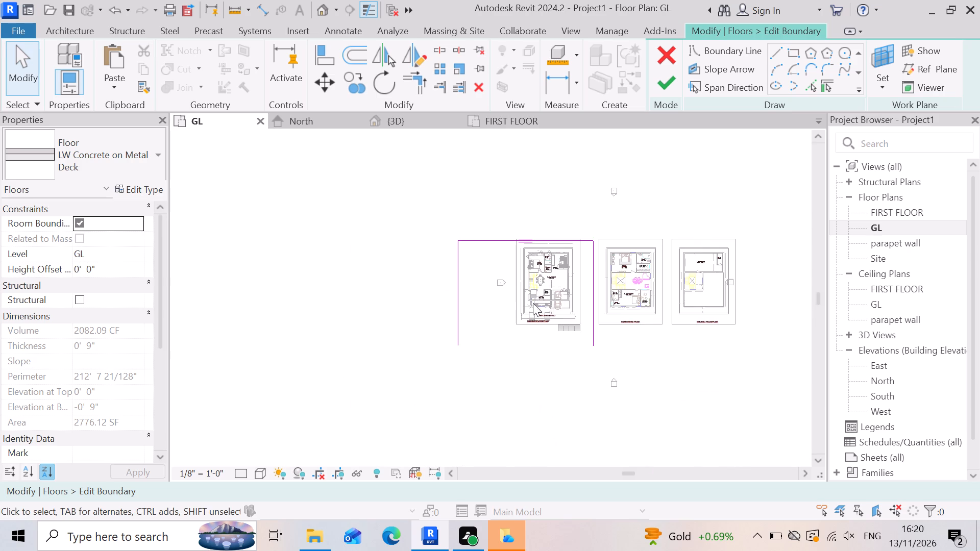
scroll(446, 361, "up", 4)
scroll(418, 325, "up", 2)
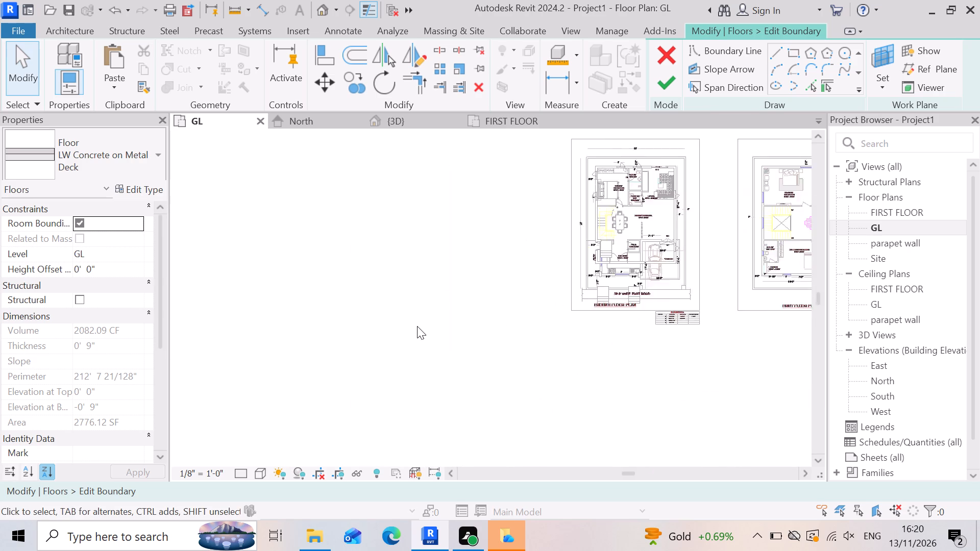
left_click(776, 48)
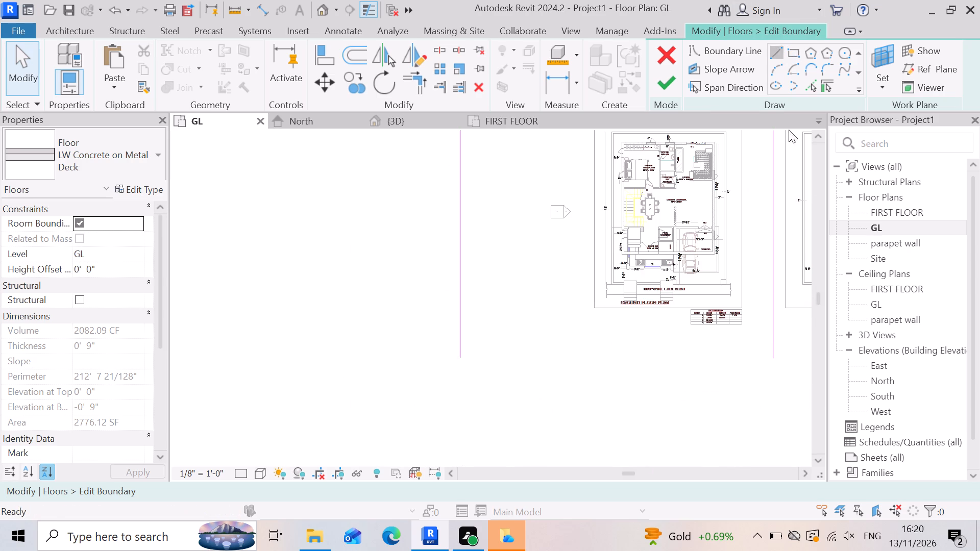
scroll(457, 356, "up", 1)
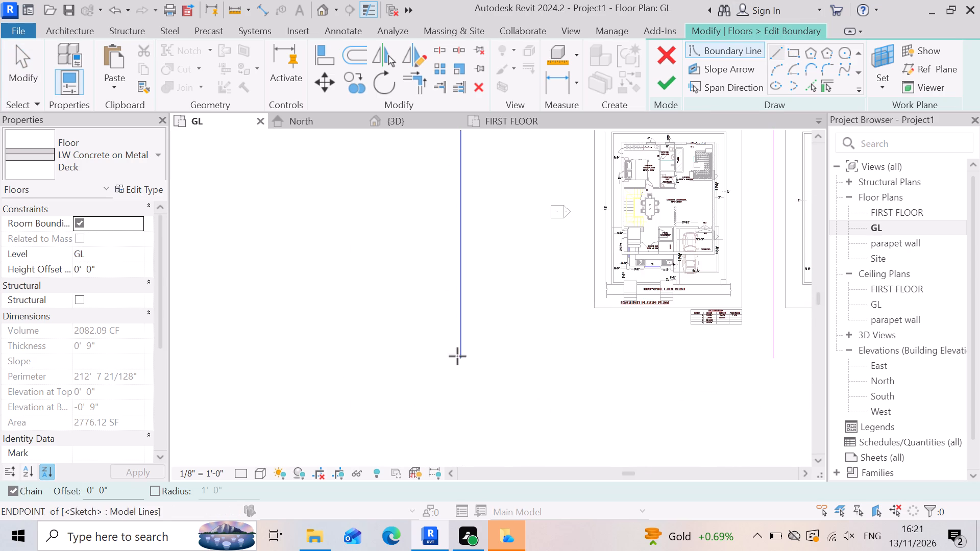
scroll(457, 356, "up", 2)
left_click(462, 358)
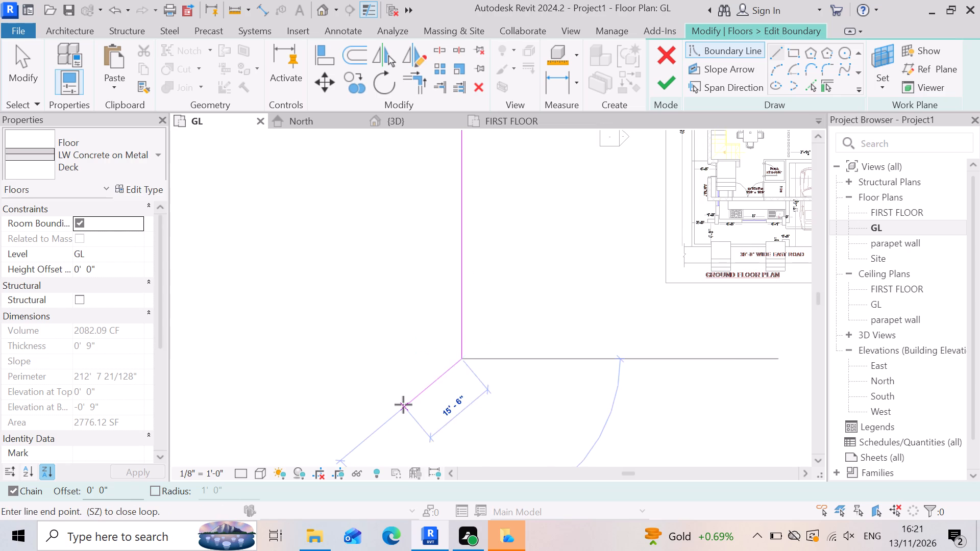
scroll(403, 405, "down", 9)
scroll(546, 405, "up", 6)
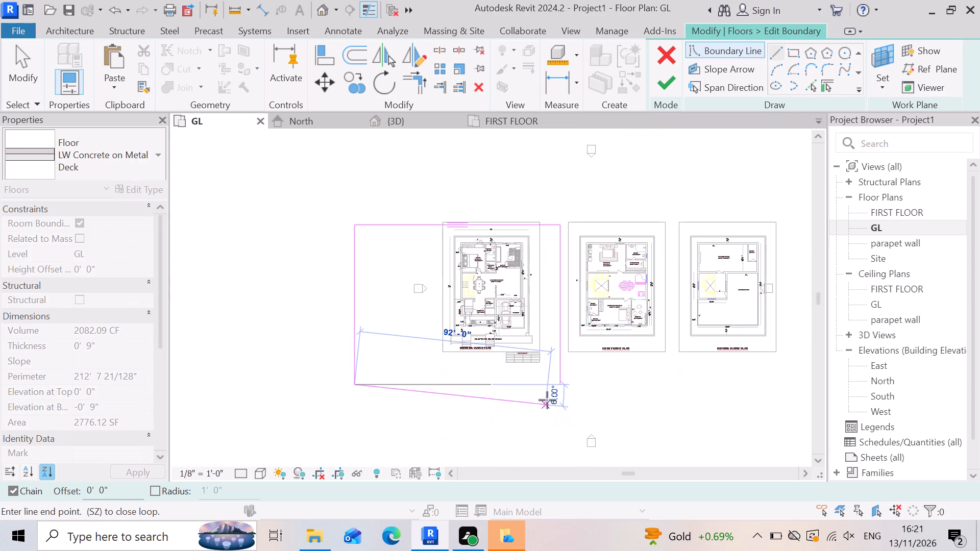
scroll(547, 400, "up", 2)
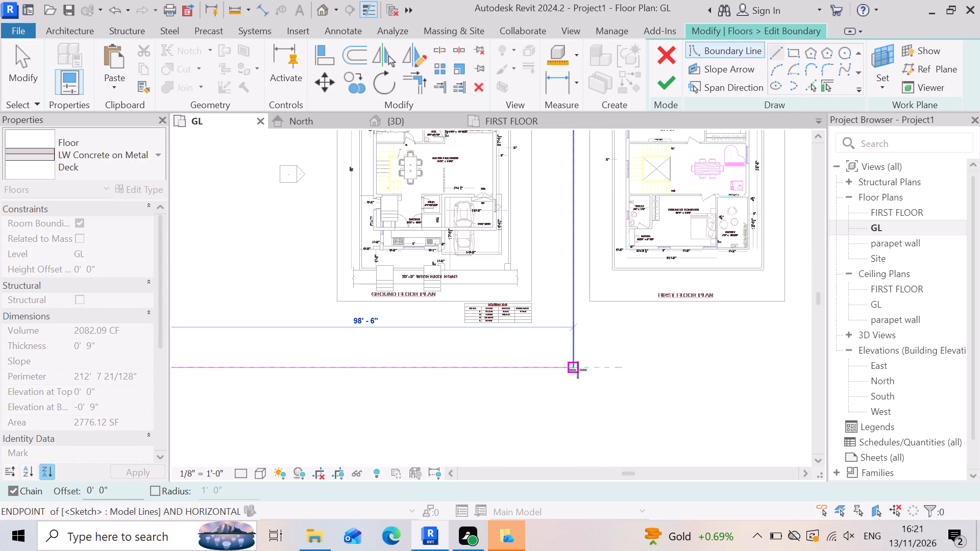
left_click(578, 370)
scroll(544, 425, "down", 6)
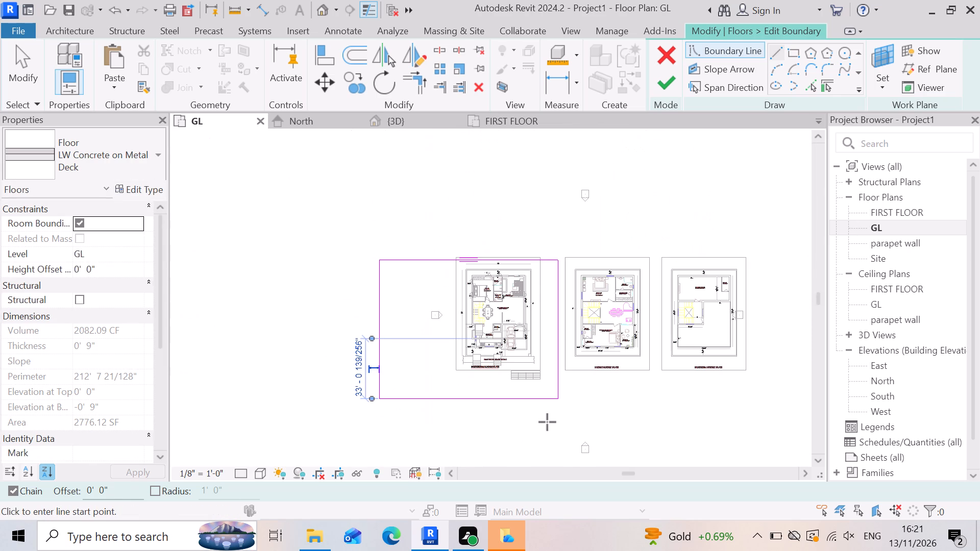
key("Escape")
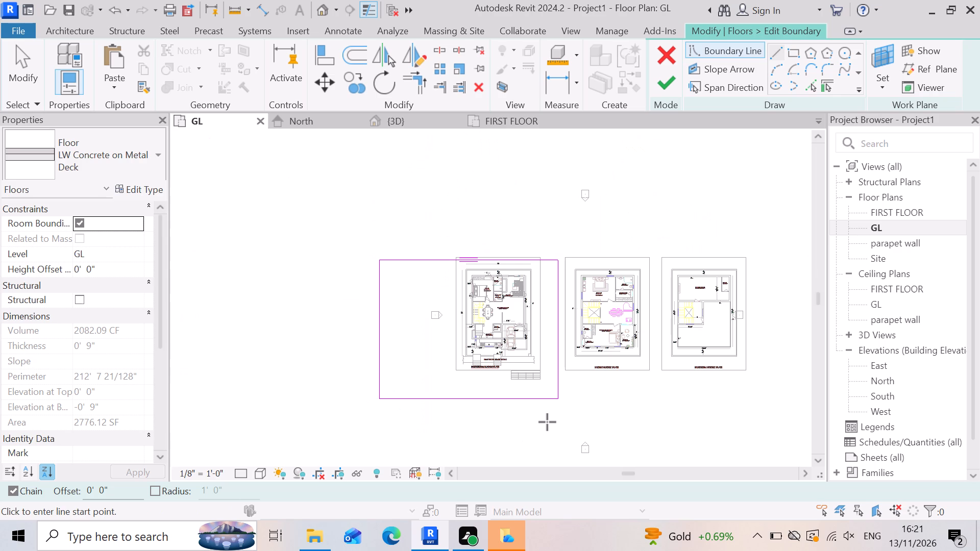
scroll(569, 297, "up", 2)
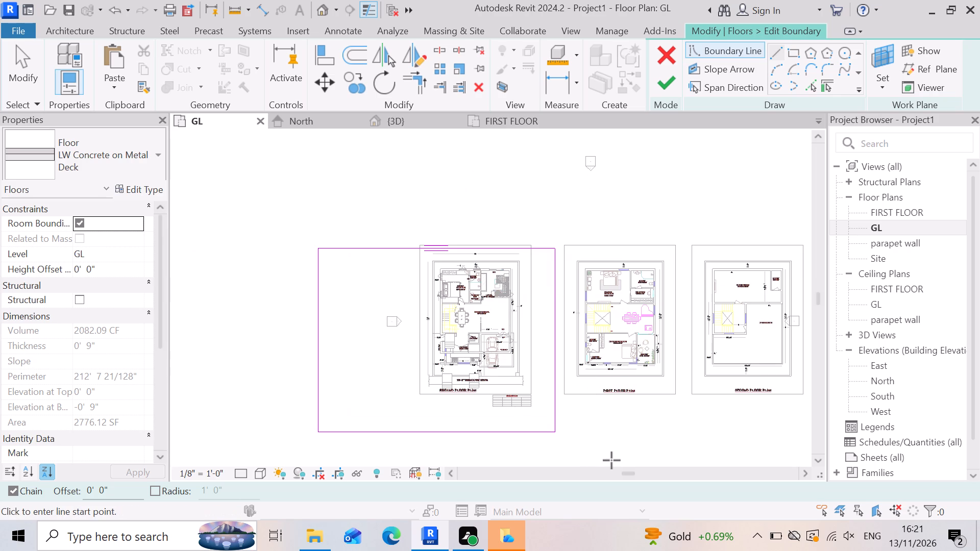
key("Escape")
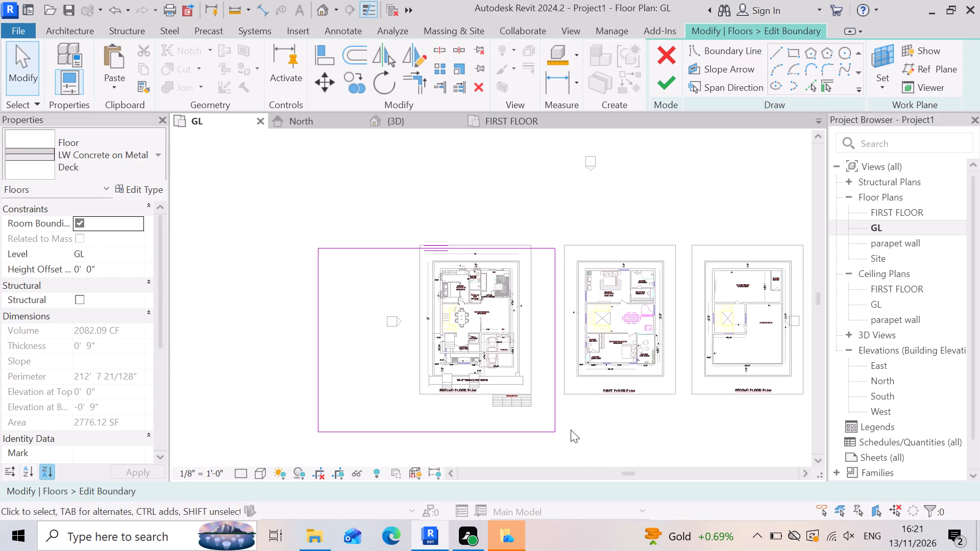
key("Escape")
Delete the rear horizontal boundary line above the ground floor plan.
scroll(497, 251, "up", 3)
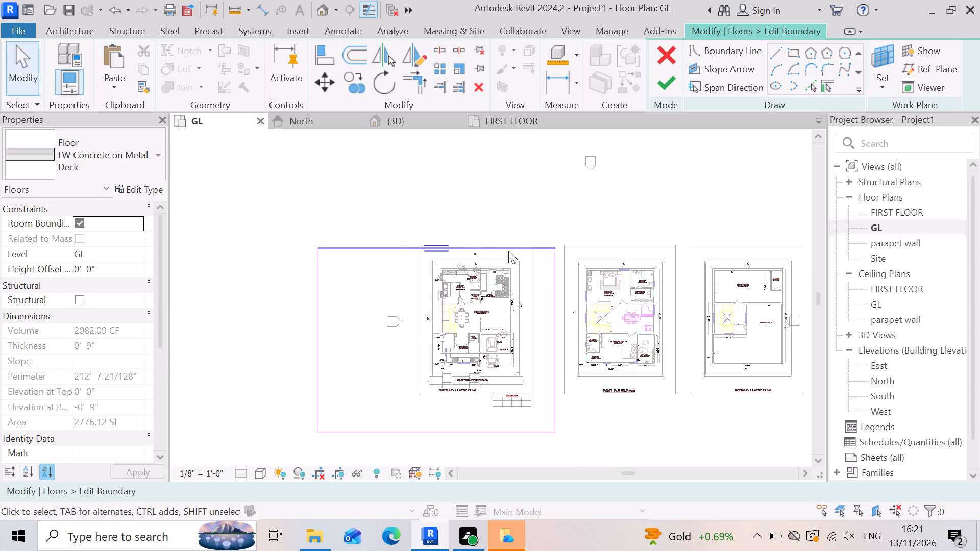
left_click(532, 245)
scroll(538, 241, "down", 3)
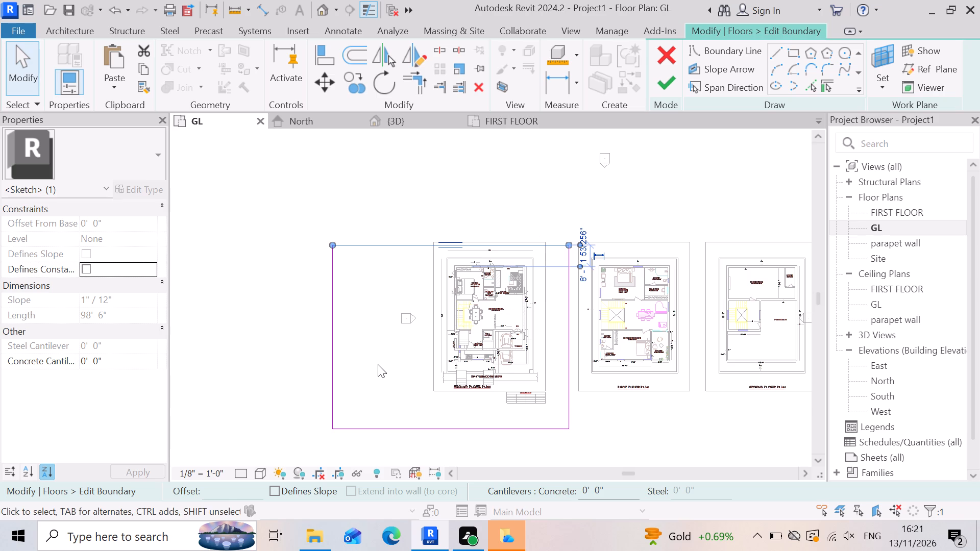
key("Delete")
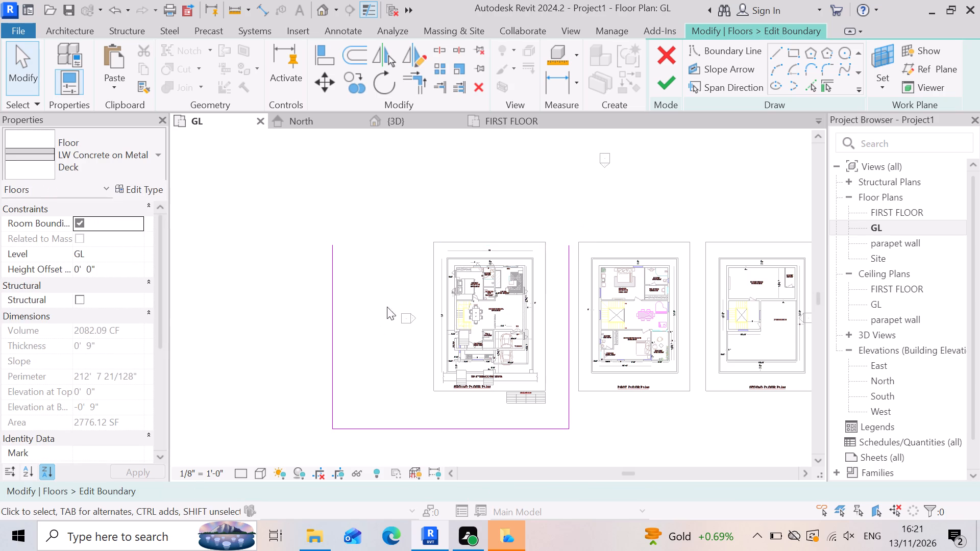
Extend the portico-side vertical boundary line beyond the rear of the plan to a length of about 104'-0".
left_click(565, 272)
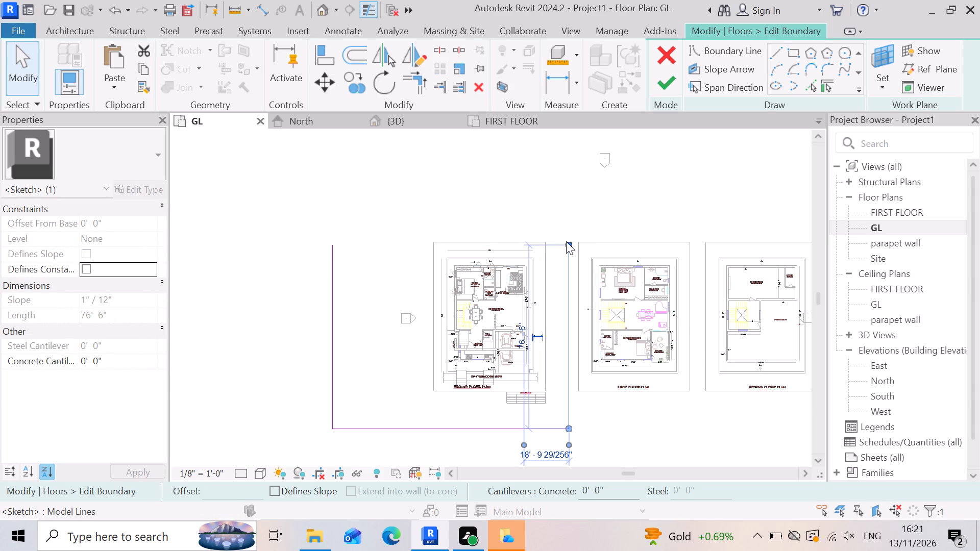
left_click_drag(566, 241, 573, 181)
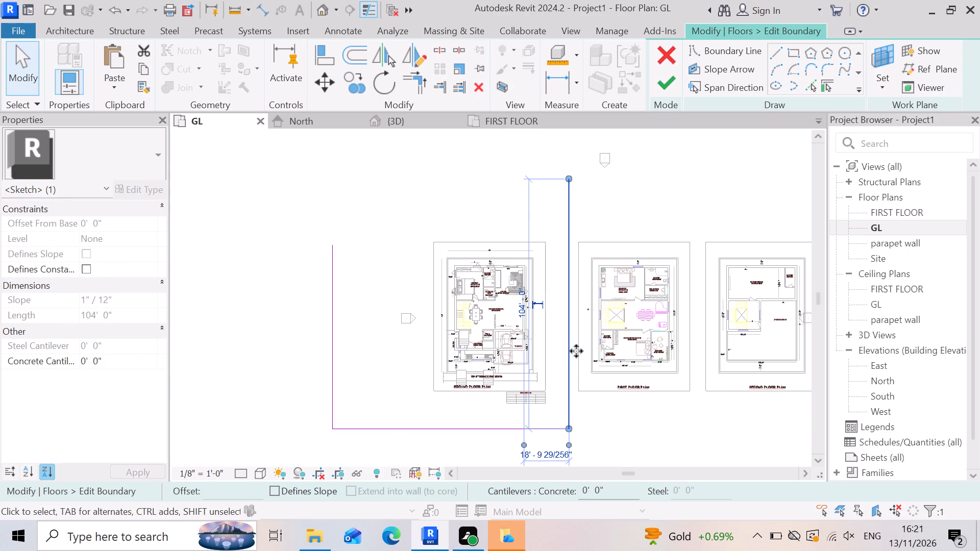
Draw a boundary line about 104'-0" rearward from the road-side line at the elevation marker, continuing about 67'-3" across to the portico-side line's end.
left_click(772, 55)
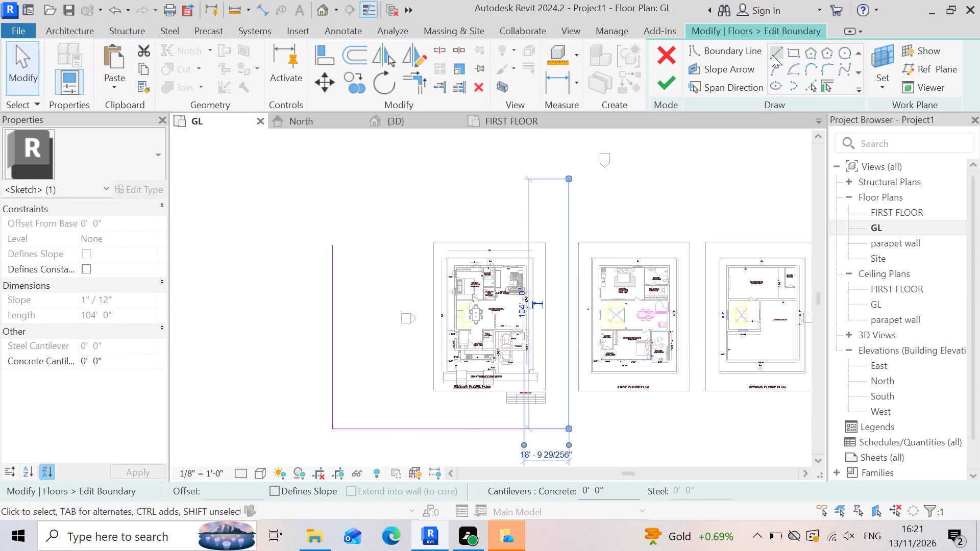
left_click(404, 433)
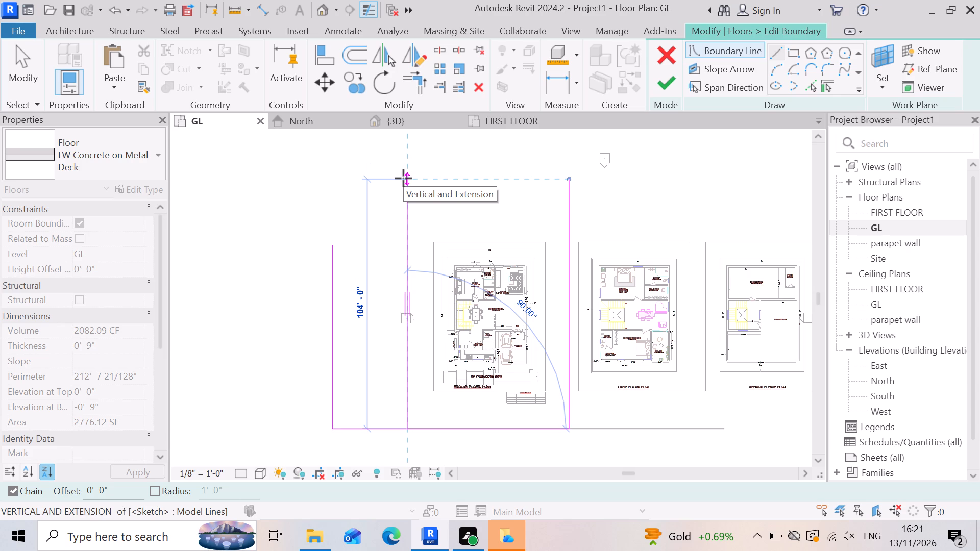
left_click(405, 183)
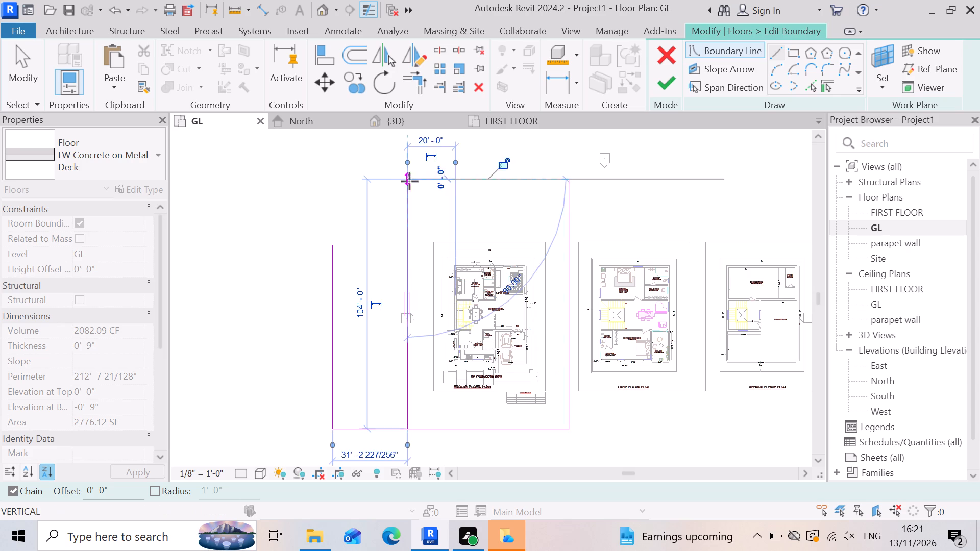
left_click(571, 181)
key("Escape")
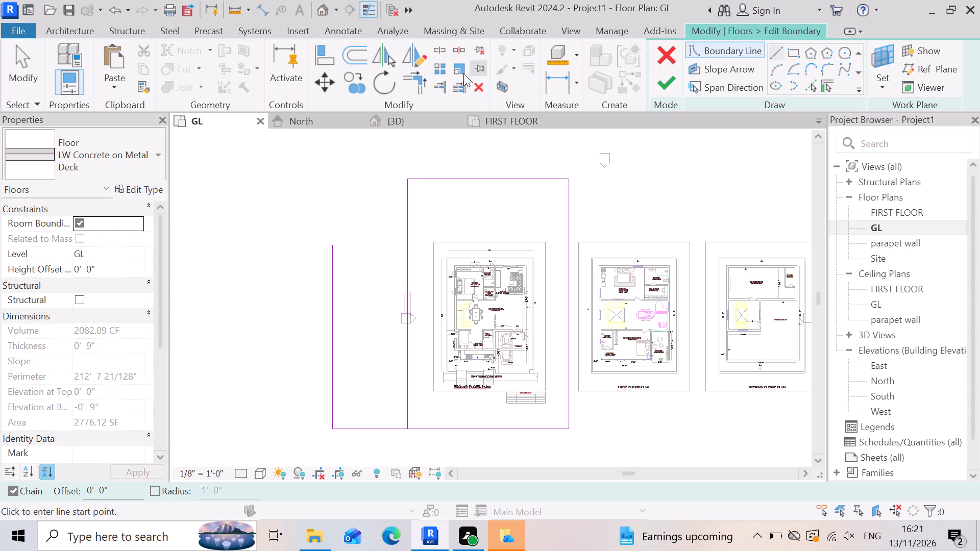
Trim the road-side boundary line to a corner with the vertical boundary line at the elevation marker.
left_click(410, 72)
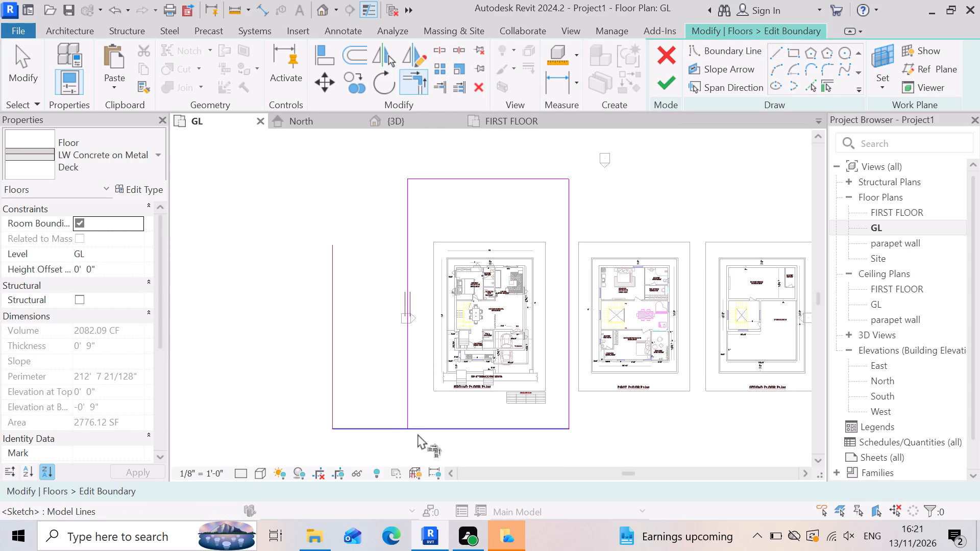
left_click(408, 405)
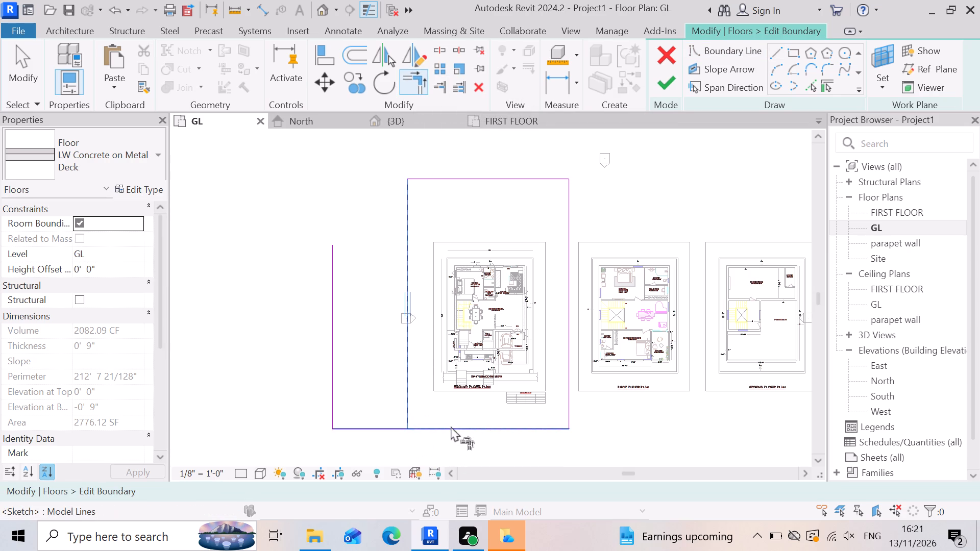
left_click(451, 426)
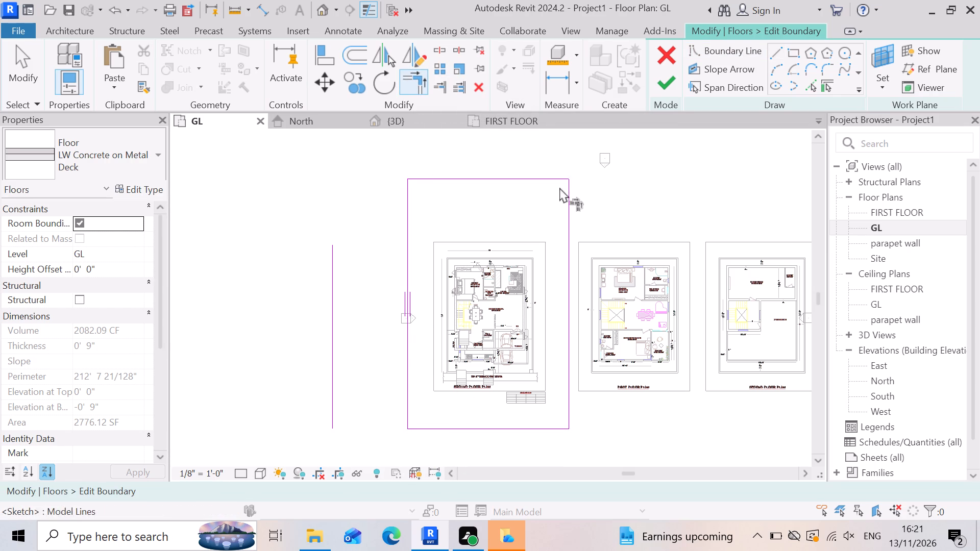
key("Escape")
Delete the leftover detached vertical boundary line outside the rectangle, beyond the elevation marker.
left_click(505, 182)
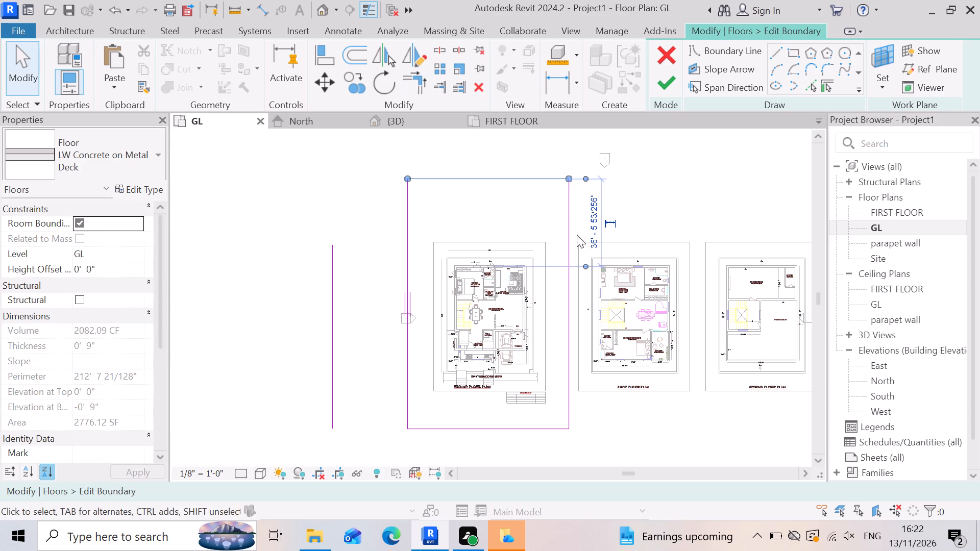
left_click(568, 234)
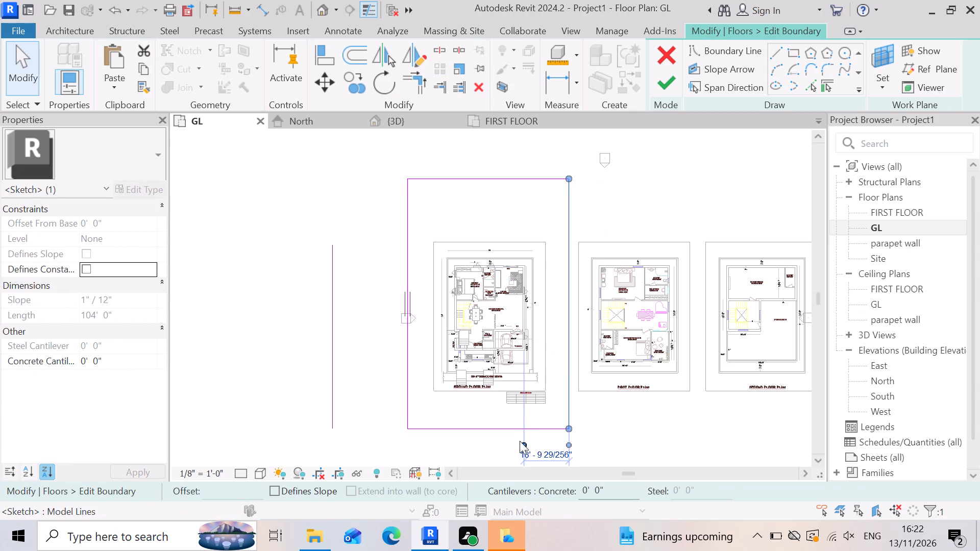
left_click(518, 431)
left_click(407, 366)
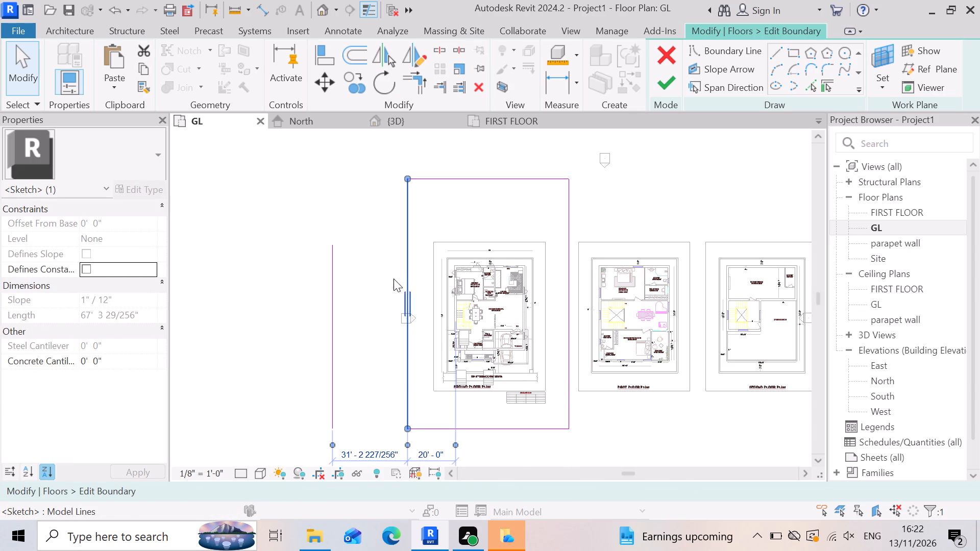
key("Escape")
left_click(328, 366)
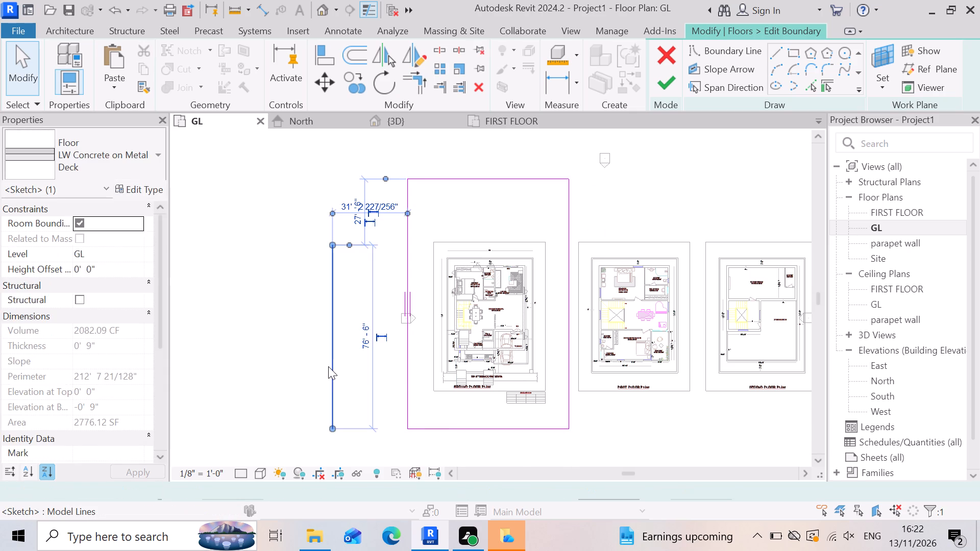
key("Delete")
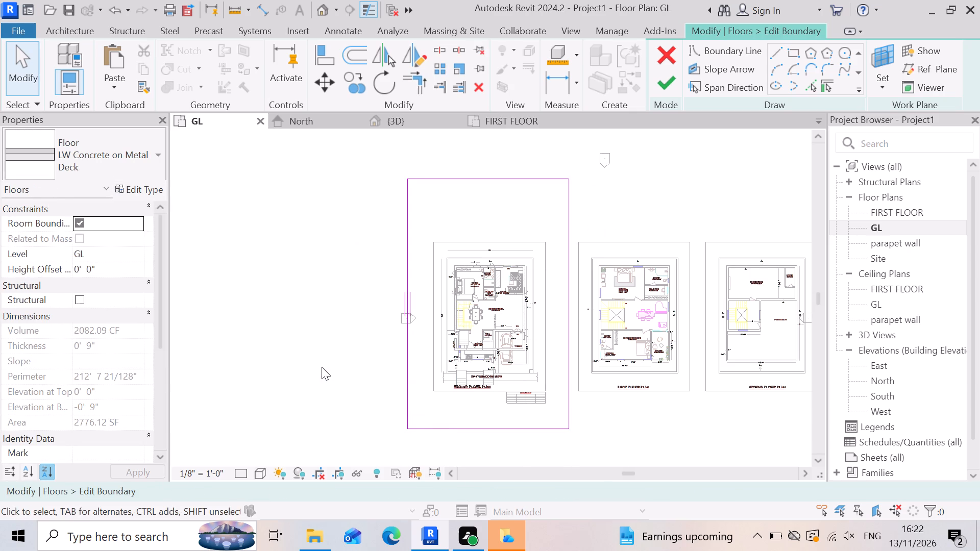
Finish the ground floor slab's boundary edit without saving the project.
scroll(418, 361, "up", 2)
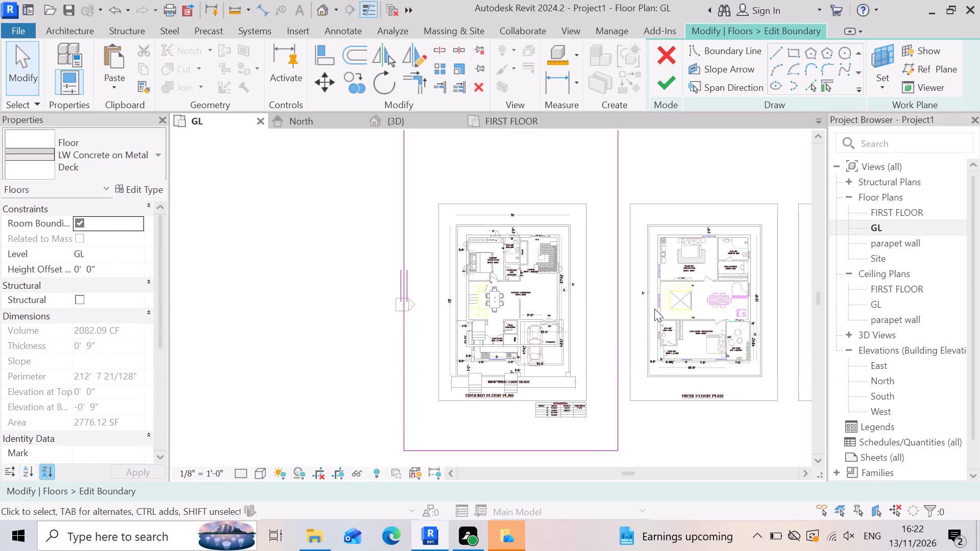
scroll(592, 337, "down", 3)
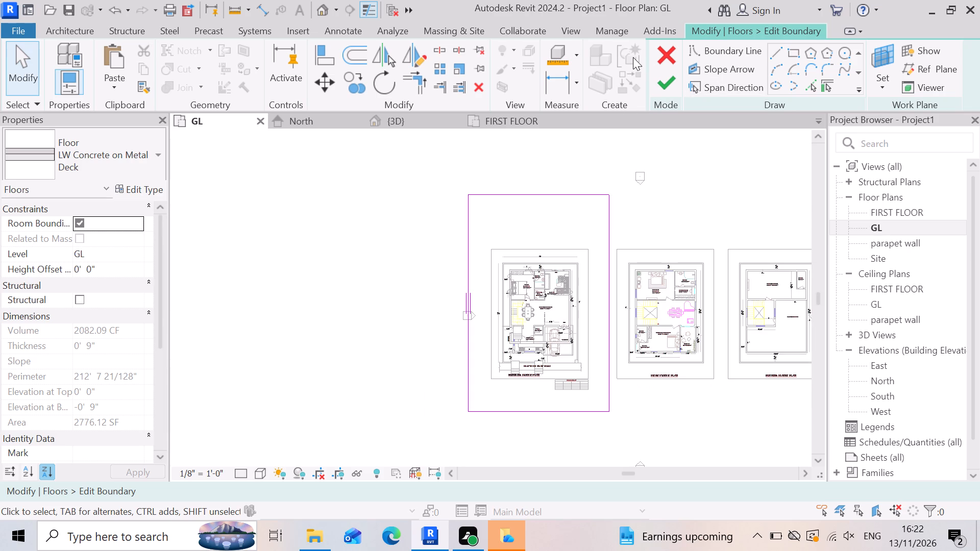
left_click(664, 82)
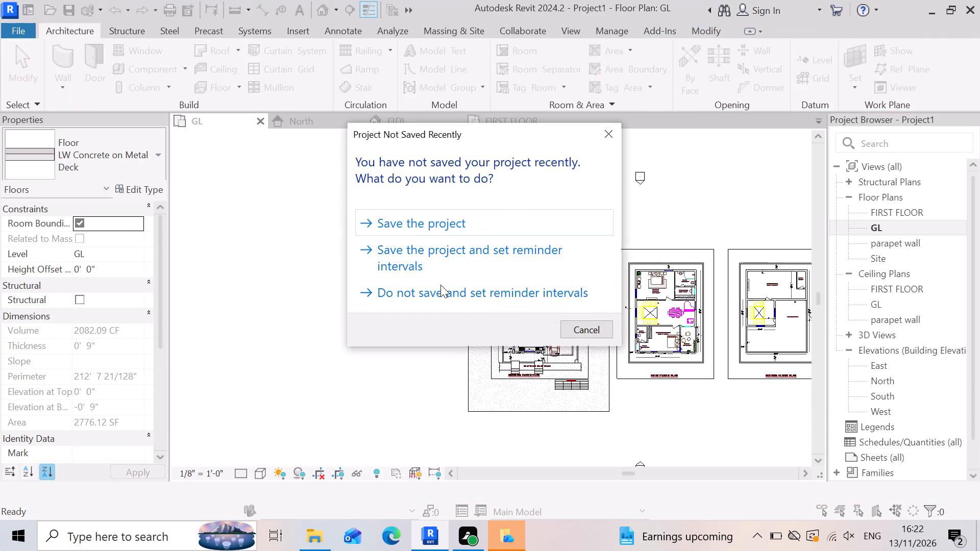
left_click(609, 140)
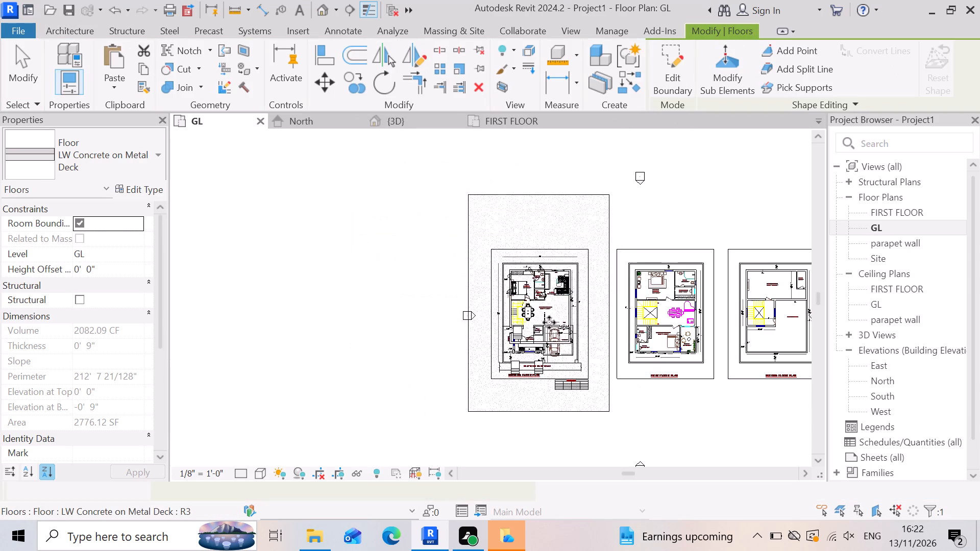
Examine the enlarged ground floor slab around the building in the 3D view from the front and side.
left_click(424, 116)
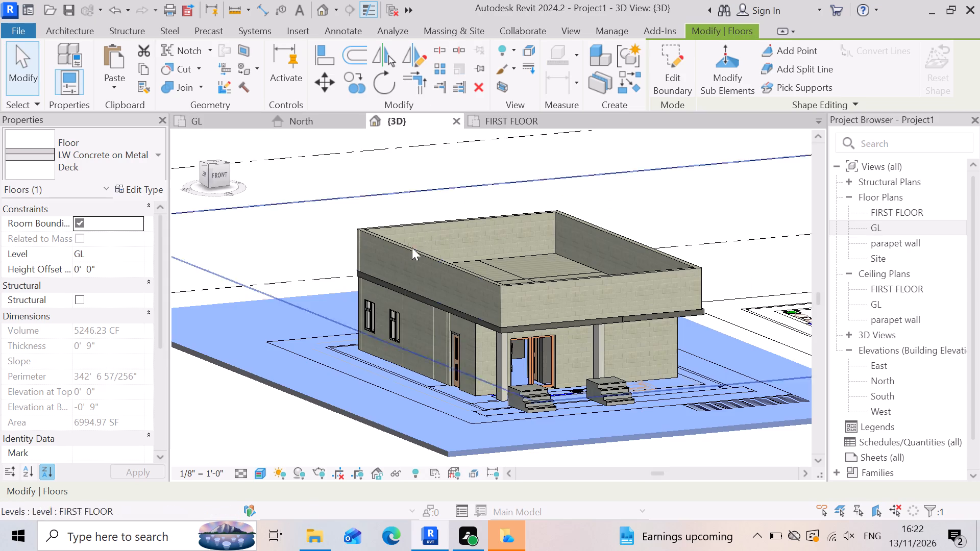
scroll(458, 197, "down", 3)
left_click(238, 436)
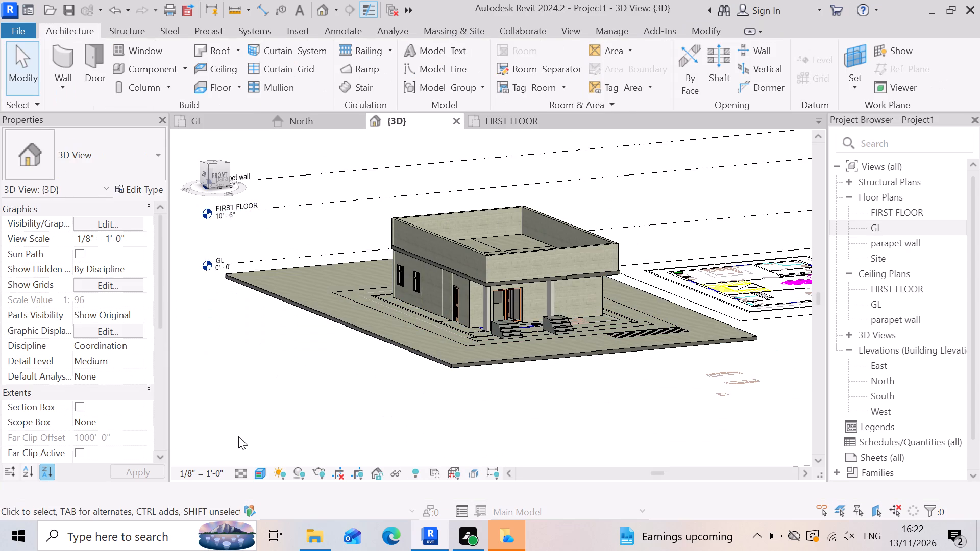
scroll(480, 322, "up", 4)
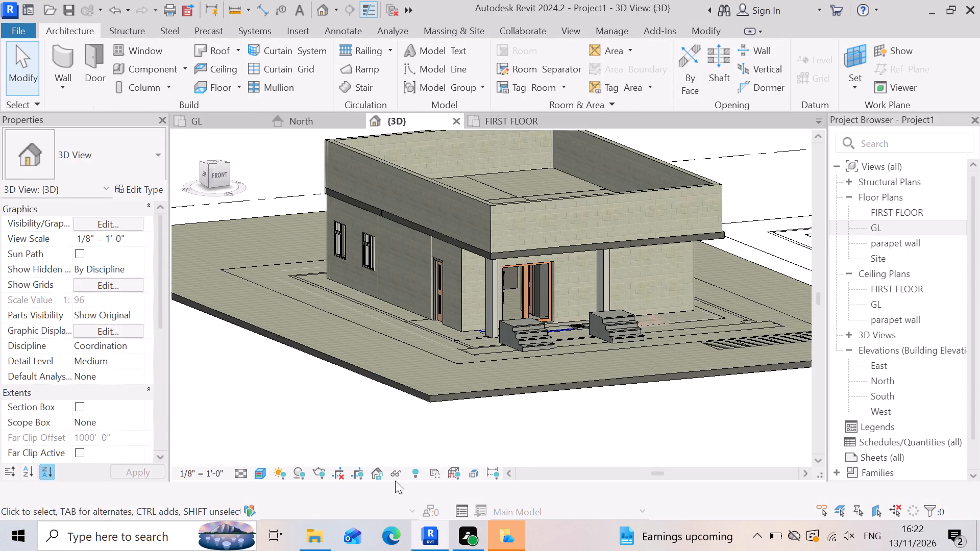
scroll(426, 481, "down", 2)
scroll(465, 416, "up", 2)
scroll(408, 457, "down", 3)
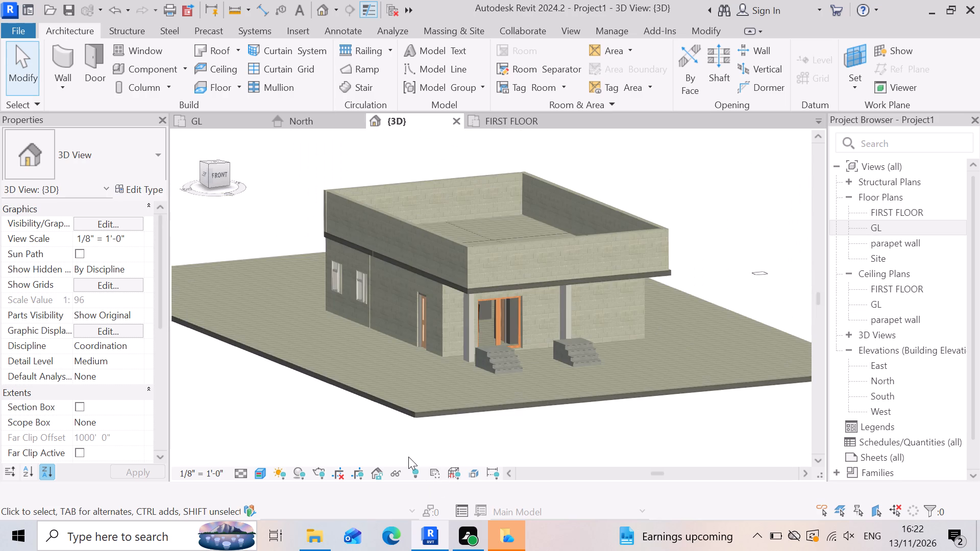
scroll(455, 458, "down", 2)
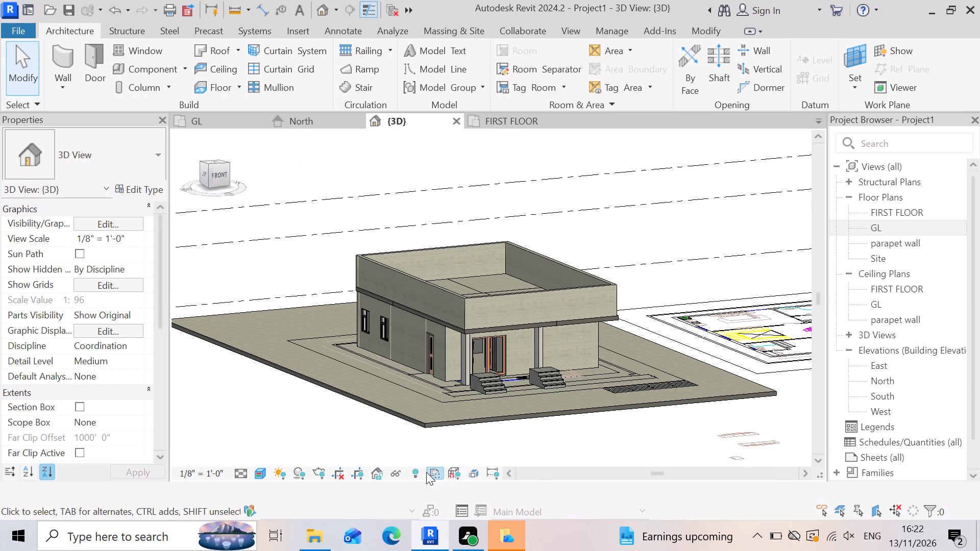
scroll(558, 407, "down", 2)
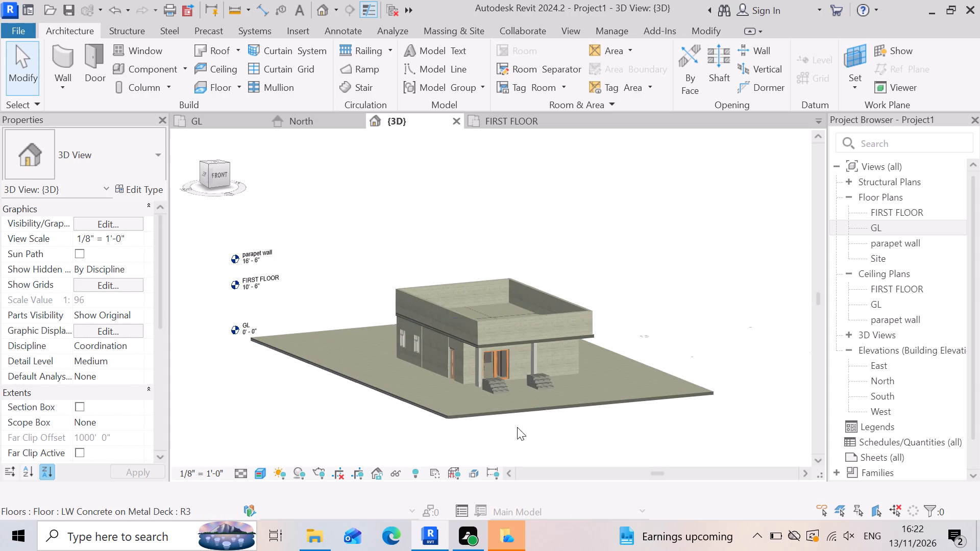
scroll(566, 387, "down", 2)
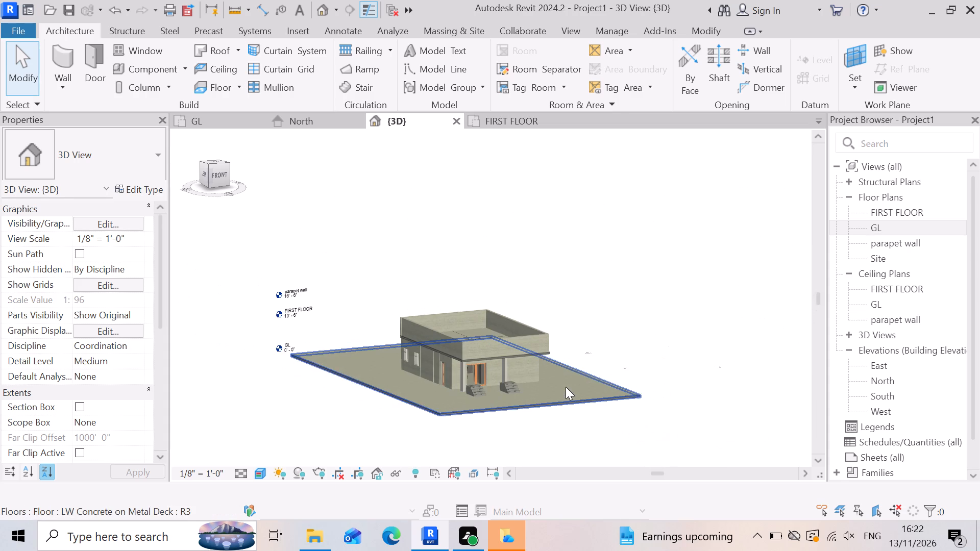
right_click_drag(577, 369, 513, 374, "shift")
middle_click_drag(509, 384, 513, 374, "shift")
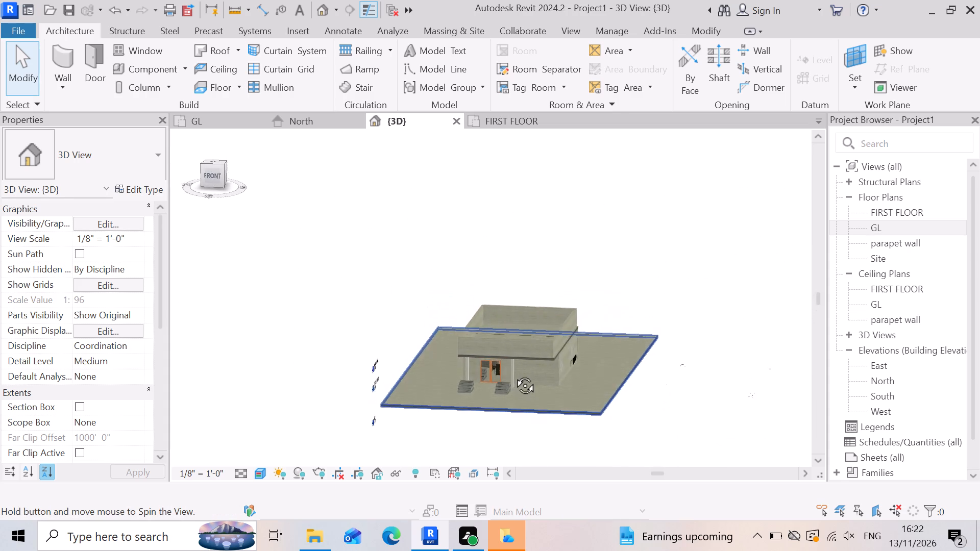
middle_click_drag(513, 374, 522, 365, "shift")
right_click_drag(513, 374, 522, 365, "shift")
Examine the building's front in 3D, including the glass entrance door, the columns and the two sets of steps.
scroll(522, 365, "up", 2)
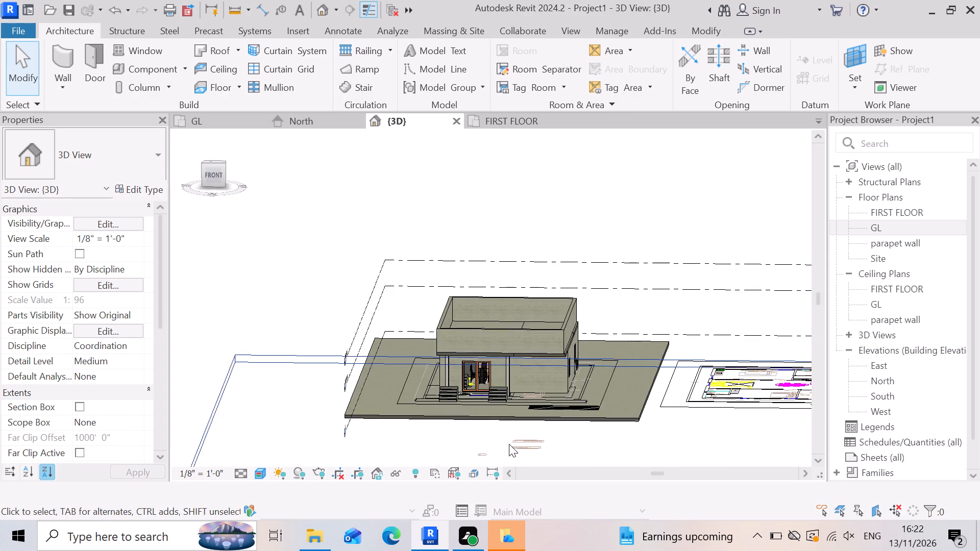
scroll(504, 442, "up", 2)
scroll(469, 319, "up", 1)
scroll(595, 354, "up", 3)
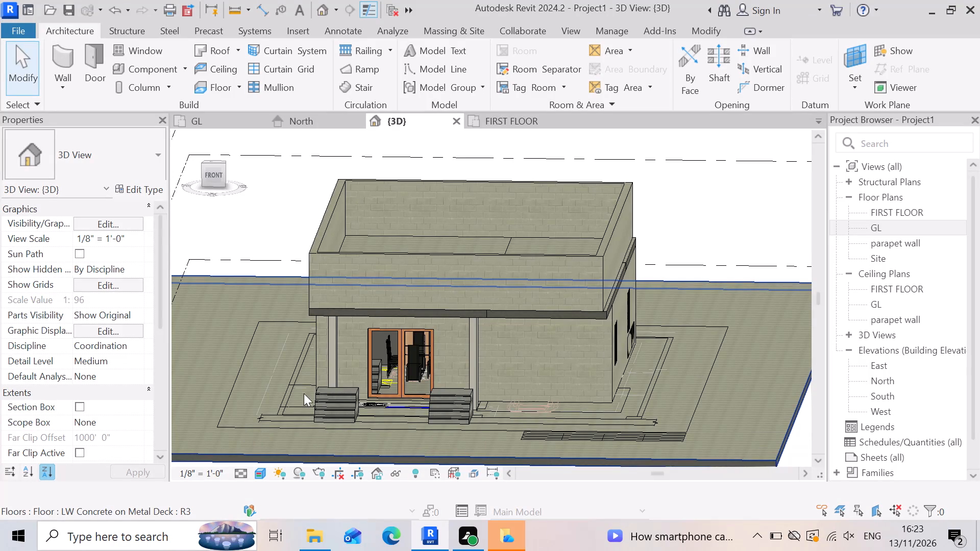
scroll(403, 339, "up", 2)
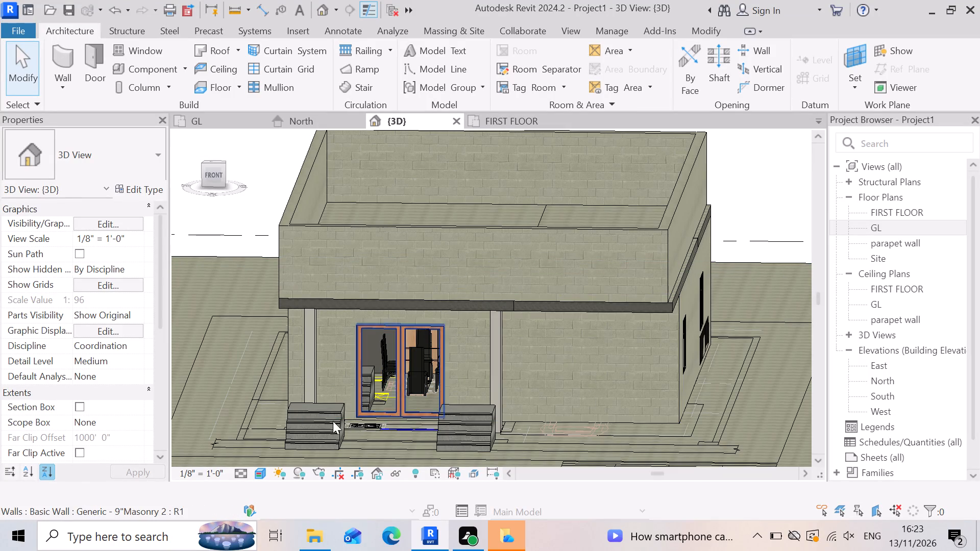
scroll(578, 270, "down", 3)
middle_click_drag(486, 341, 481, 325, "shift")
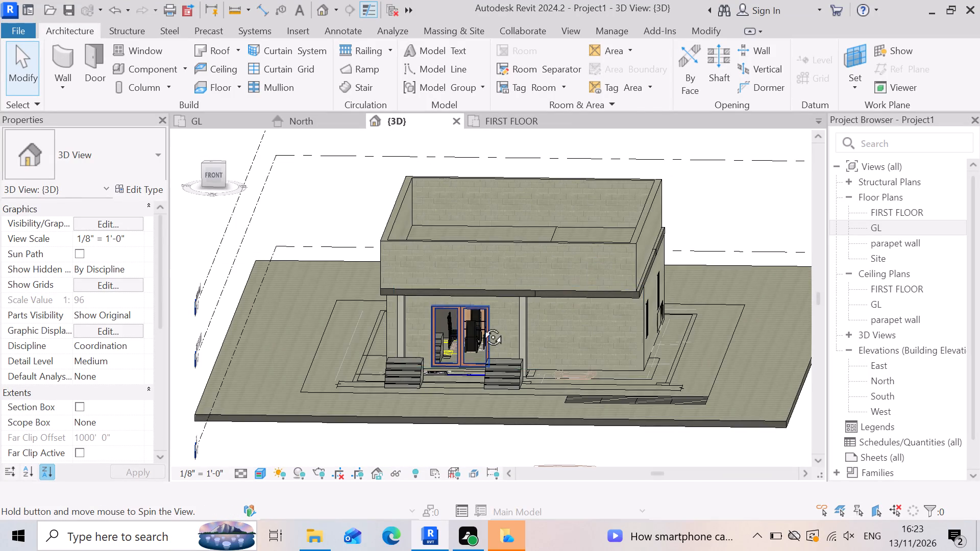
middle_click_drag(481, 325, 514, 321, "shift")
middle_click(516, 293, "shift")
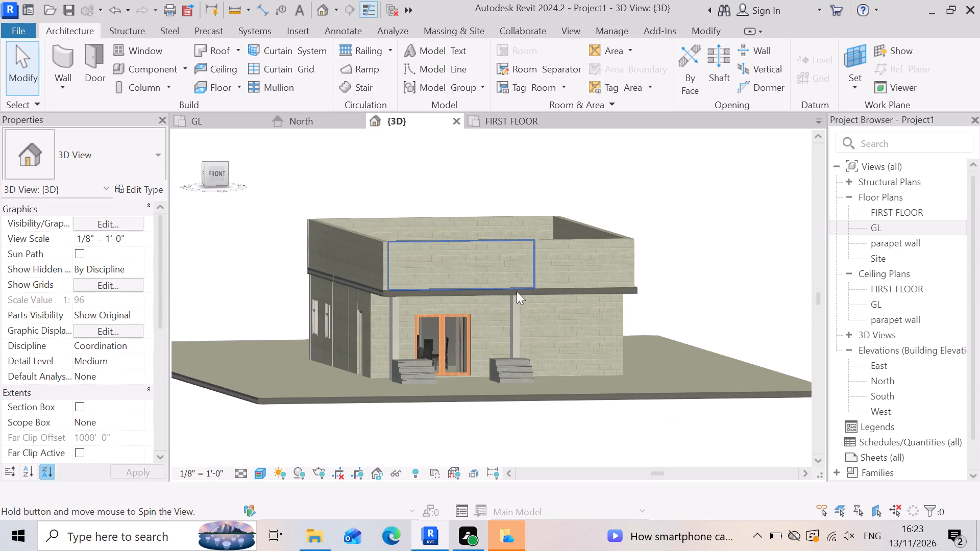
scroll(513, 291, "up", 3)
scroll(241, 422, "up", 2)
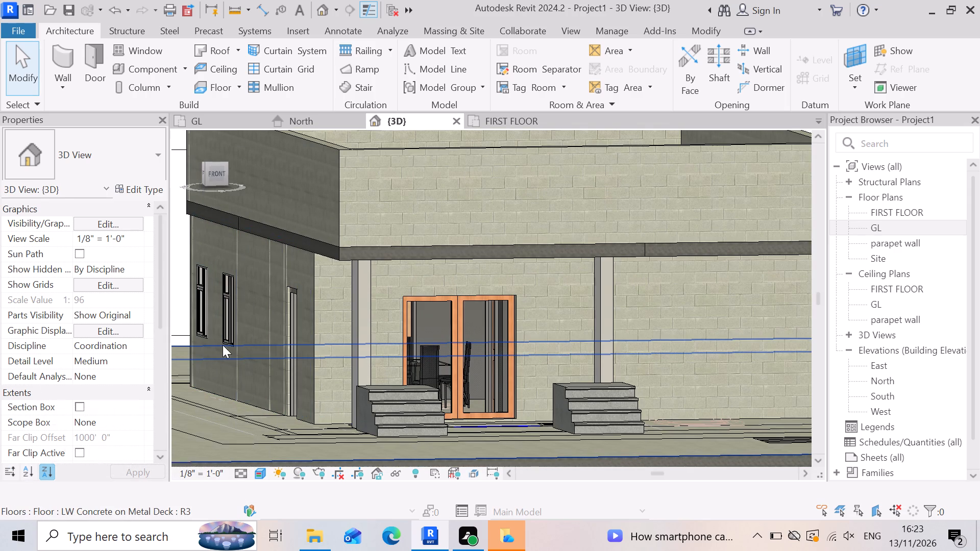
scroll(345, 309, "up", 2)
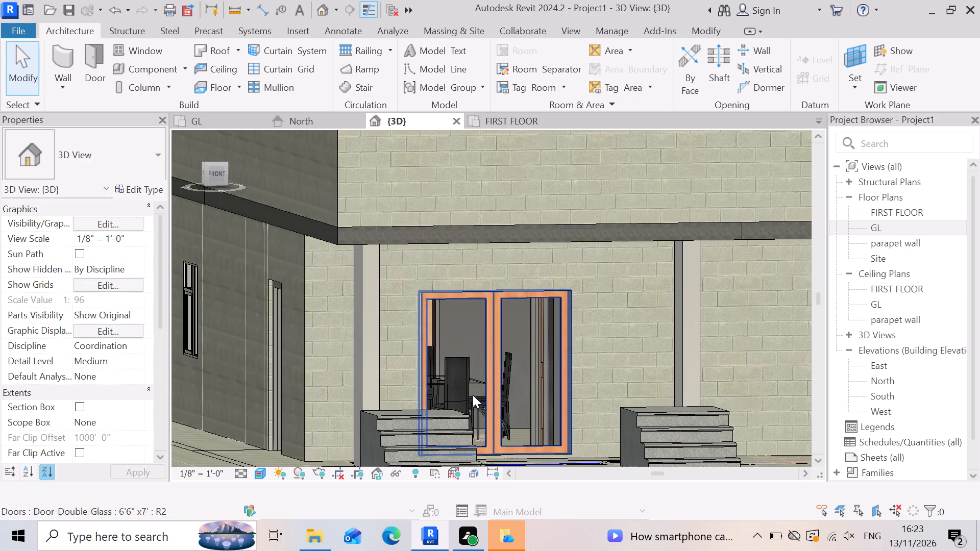
scroll(469, 389, "up", 2)
scroll(381, 420, "down", 2)
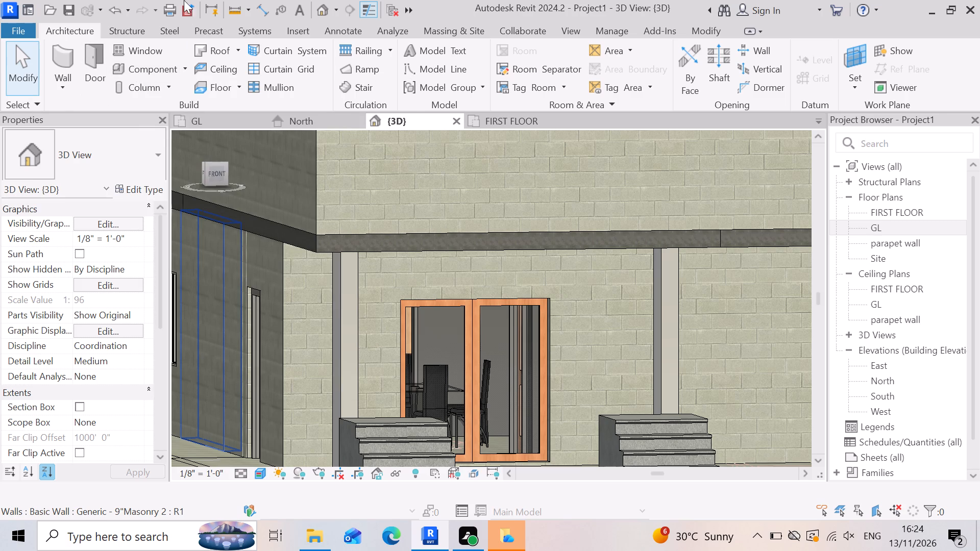
scroll(427, 268, "down", 3)
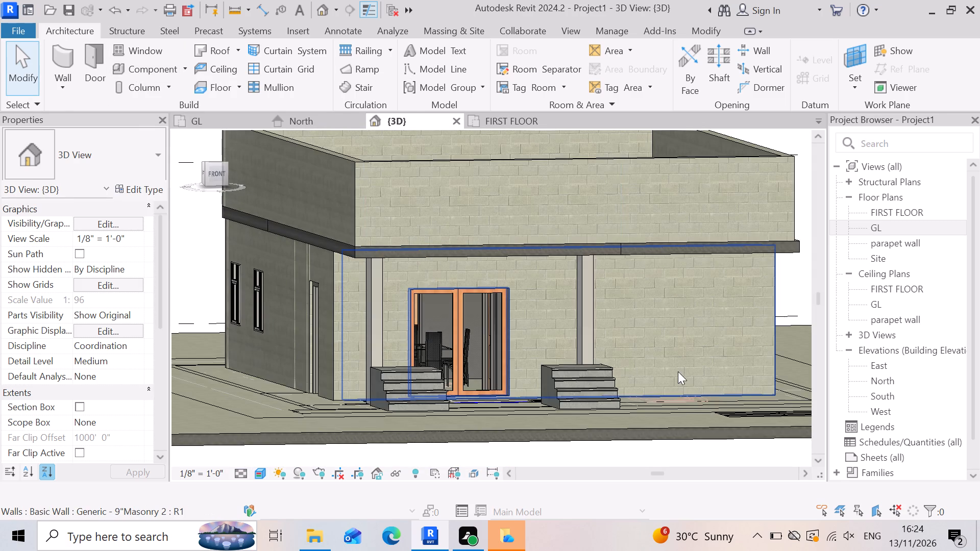
scroll(678, 371, "up", 1)
scroll(453, 392, "down", 2)
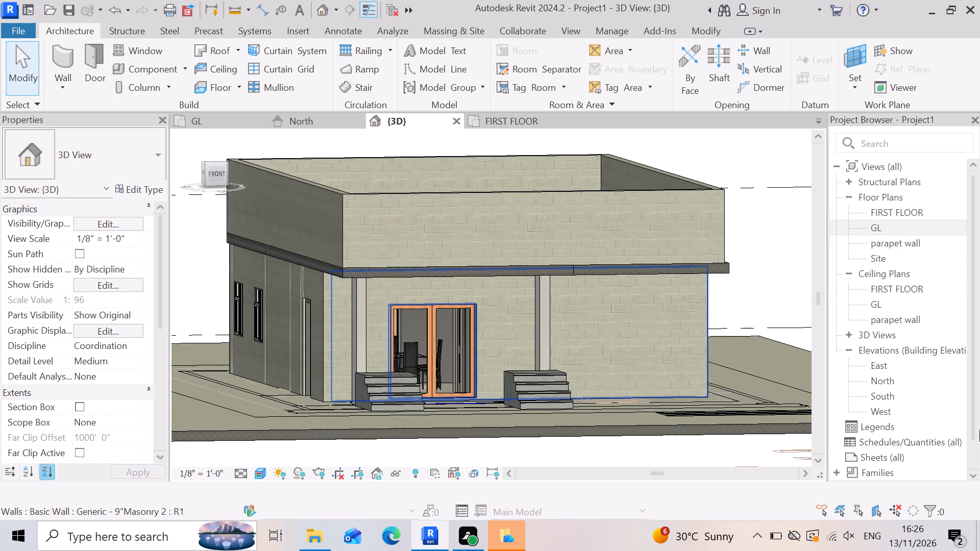
Open the FIRST FLOOR plan and start placing a wall around the portico area.
left_click(527, 121)
scroll(359, 362, "down", 3)
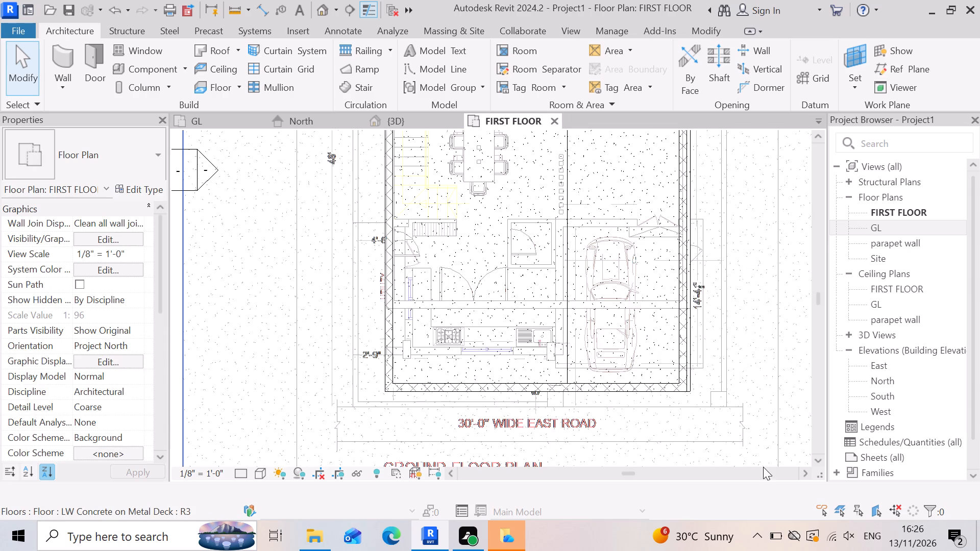
scroll(700, 306, "up", 5)
scroll(677, 429, "down", 5)
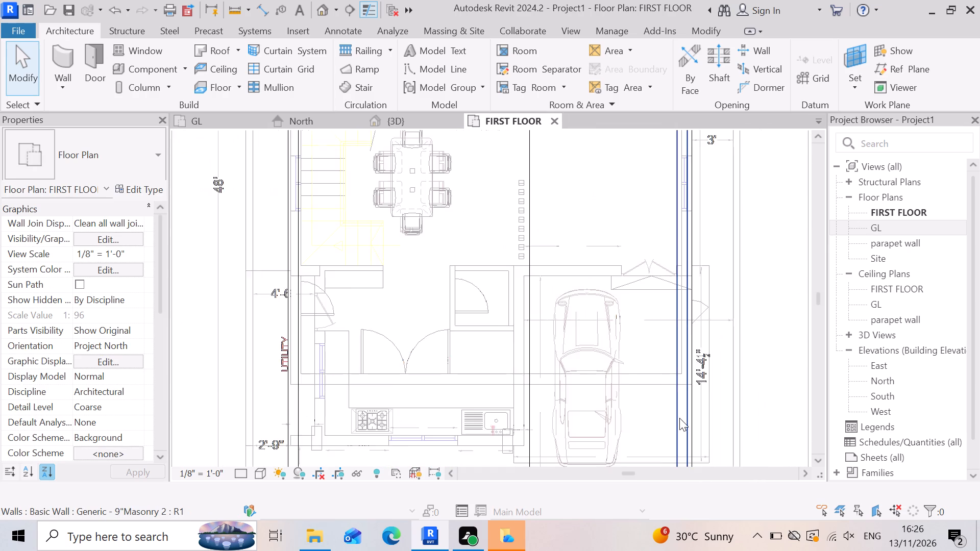
scroll(753, 434, "down", 3)
scroll(707, 397, "up", 3)
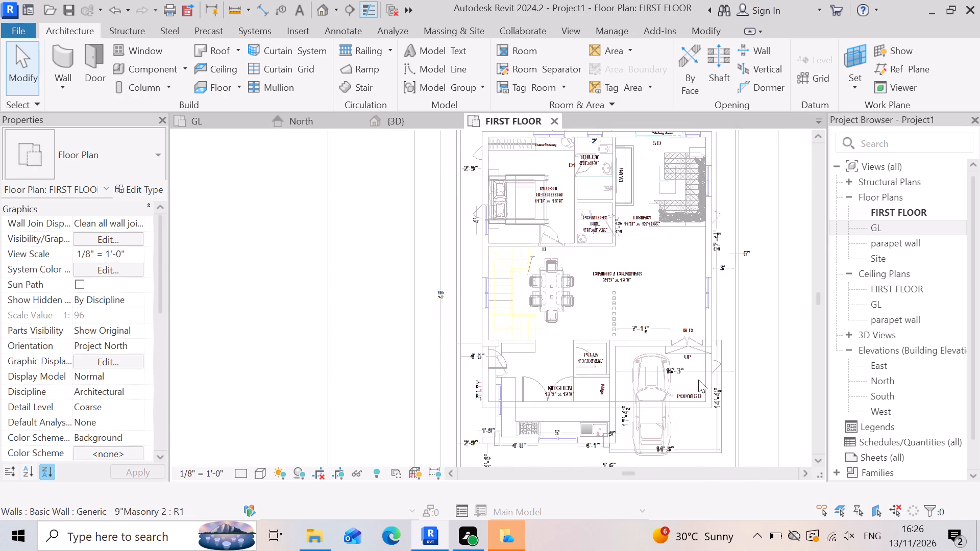
scroll(698, 380, "up", 2)
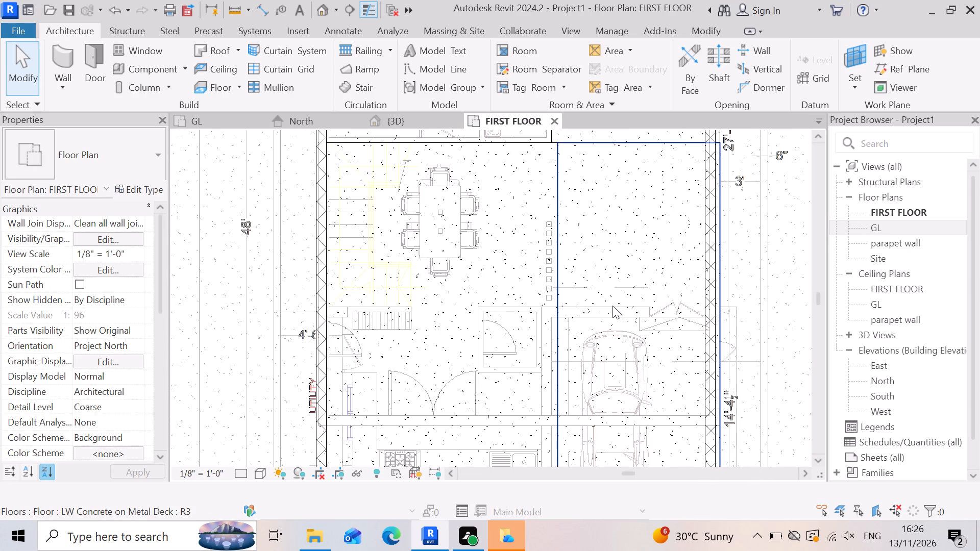
scroll(612, 306, "up", 5)
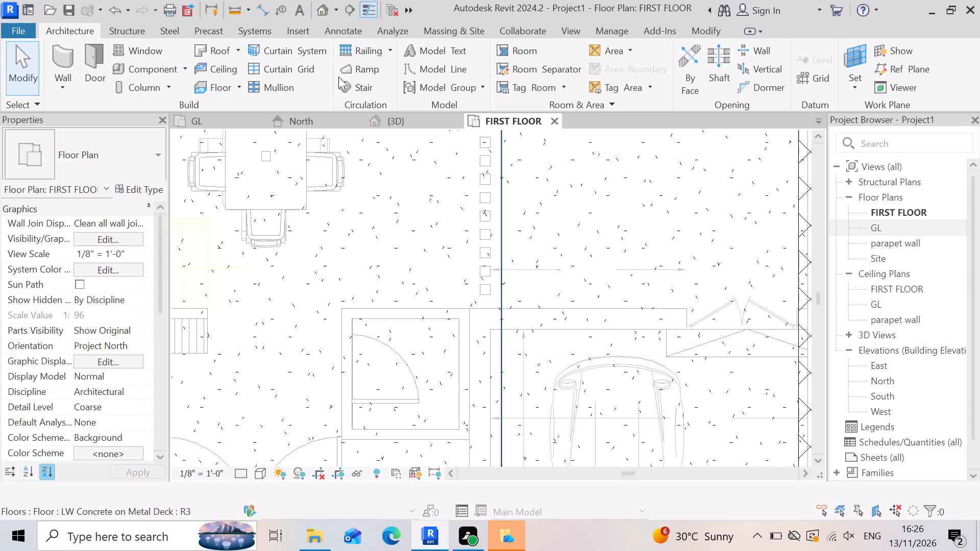
left_click(53, 47)
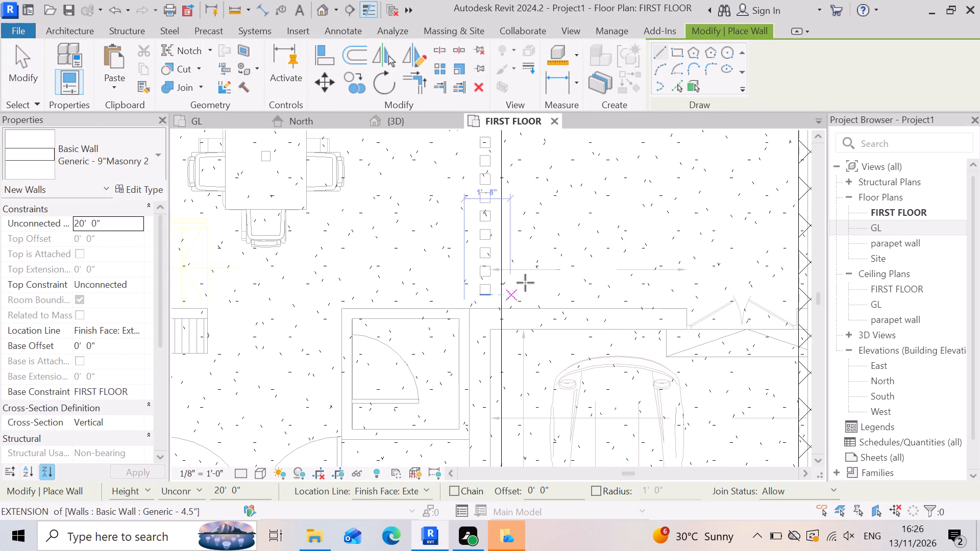
scroll(529, 279, "down", 8)
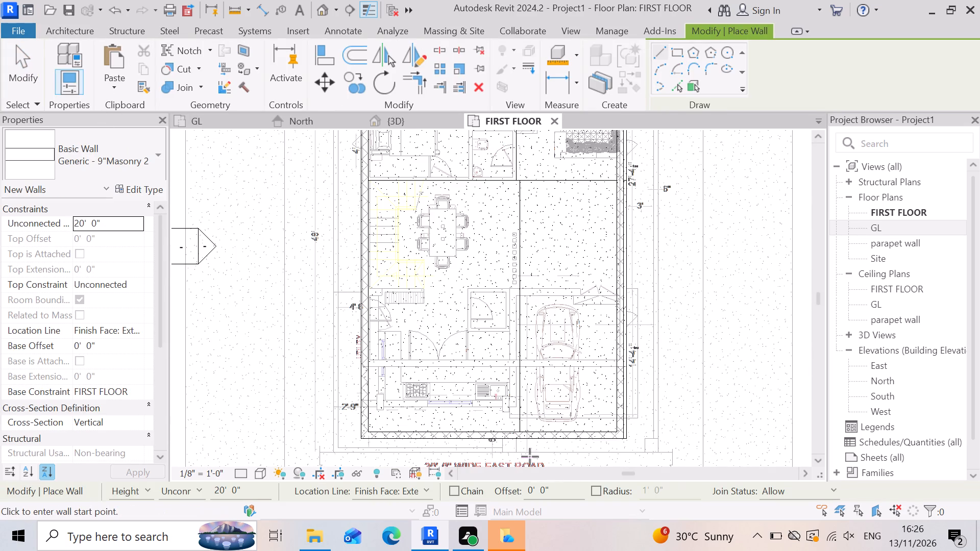
scroll(533, 400, "up", 4)
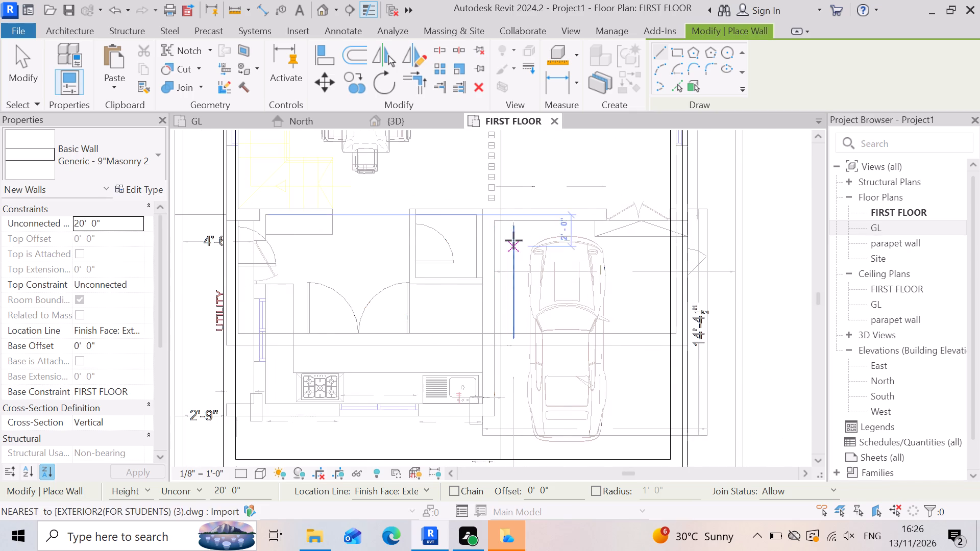
scroll(489, 226, "up", 5)
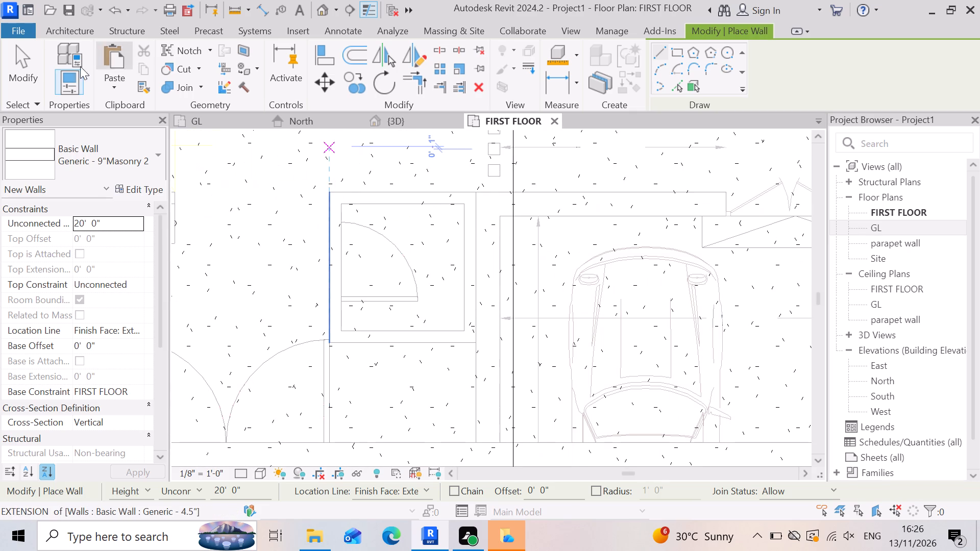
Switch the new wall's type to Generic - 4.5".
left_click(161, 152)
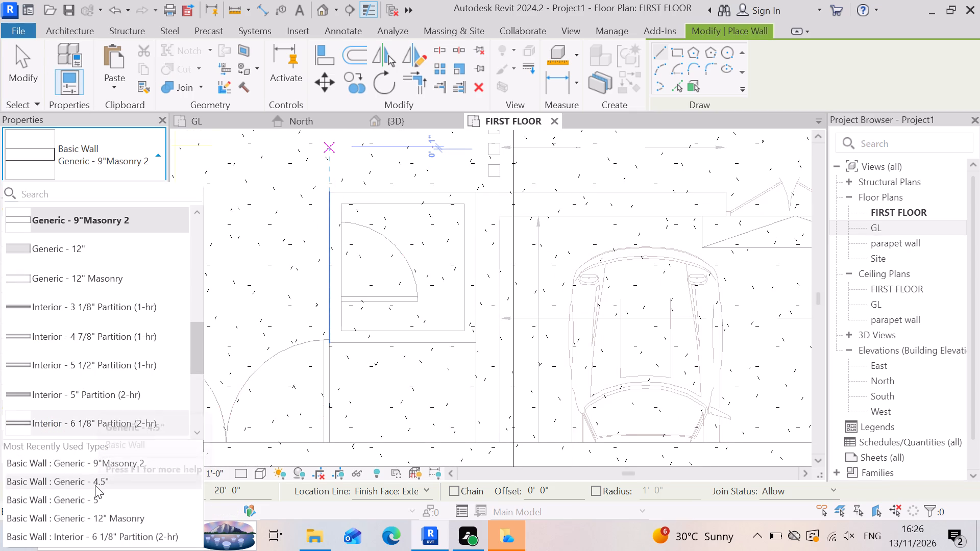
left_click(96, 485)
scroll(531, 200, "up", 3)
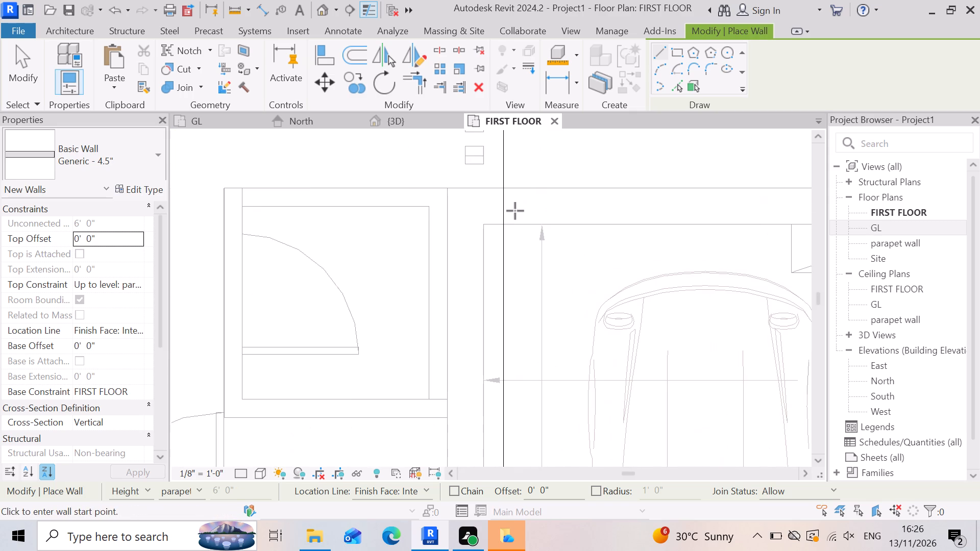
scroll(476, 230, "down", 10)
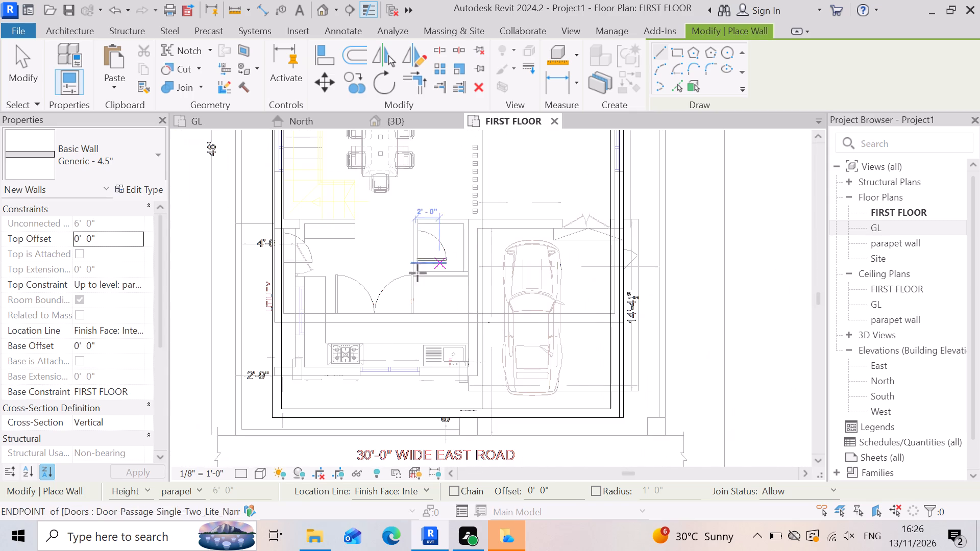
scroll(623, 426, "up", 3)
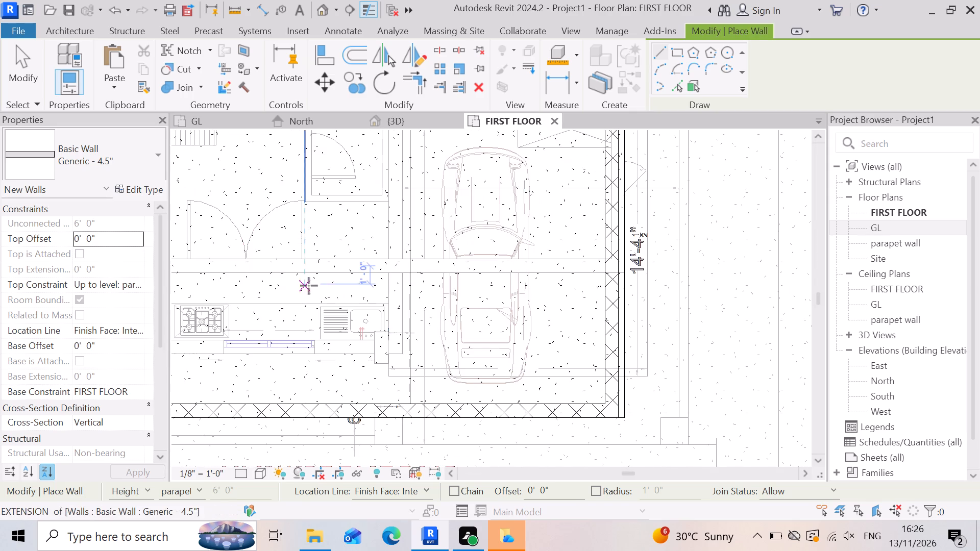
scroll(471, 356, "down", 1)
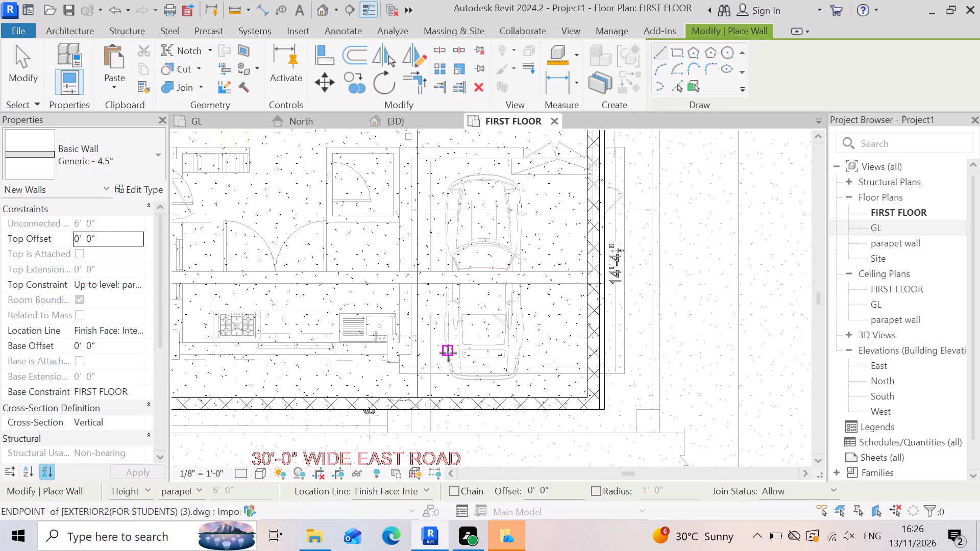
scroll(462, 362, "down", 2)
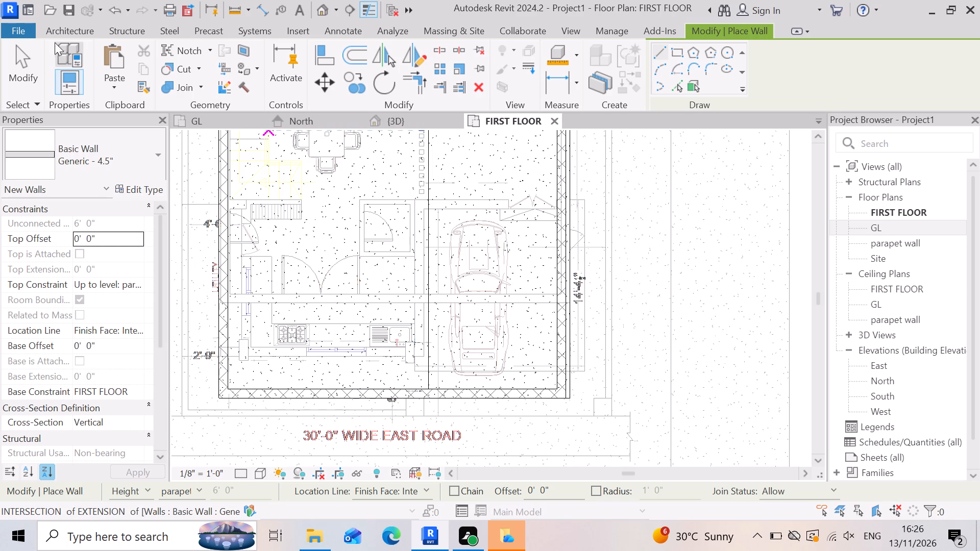
Draw a Generic - 9"Masonry 2 wall about 16'-3" long between kitchen and portico, ending at the road-side outer wall.
left_click(155, 151)
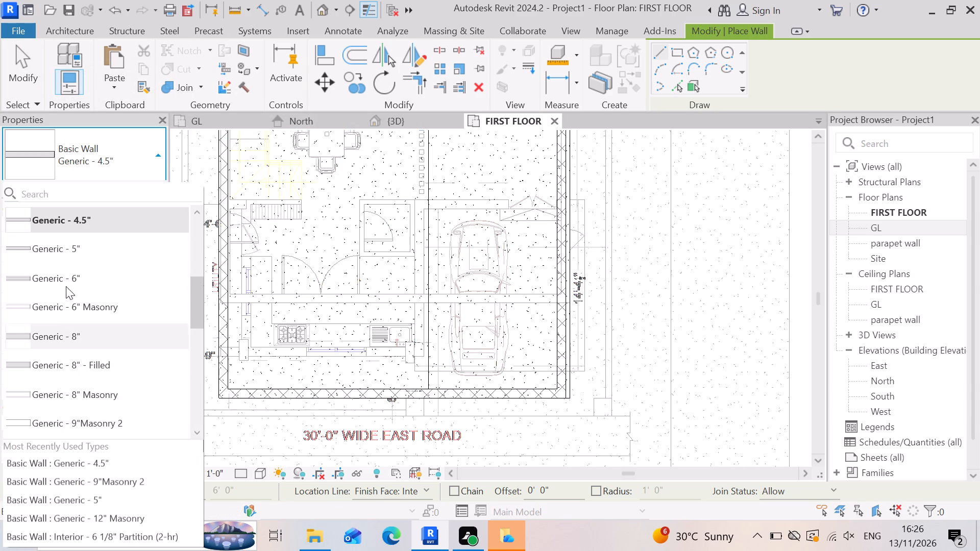
scroll(109, 490, "down", 4)
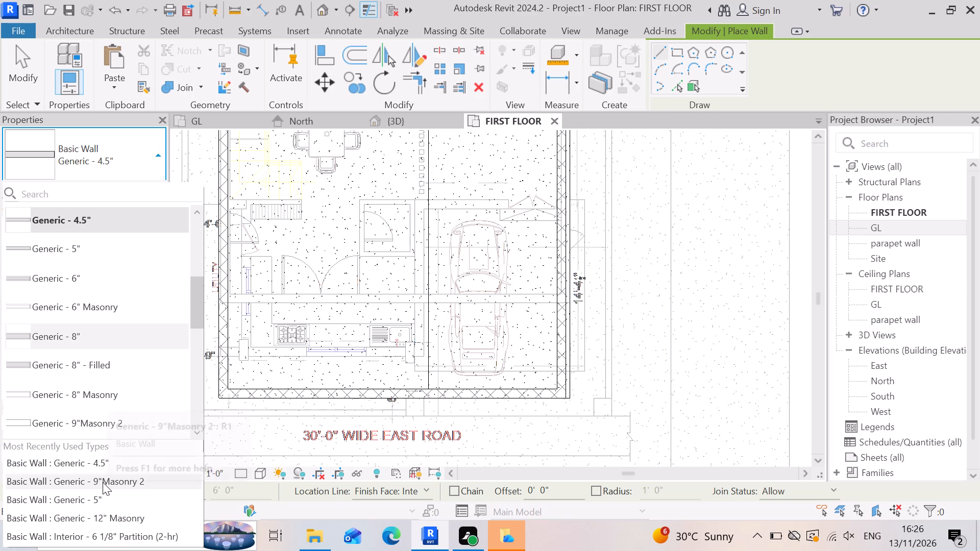
left_click(103, 482)
scroll(459, 144, "up", 3)
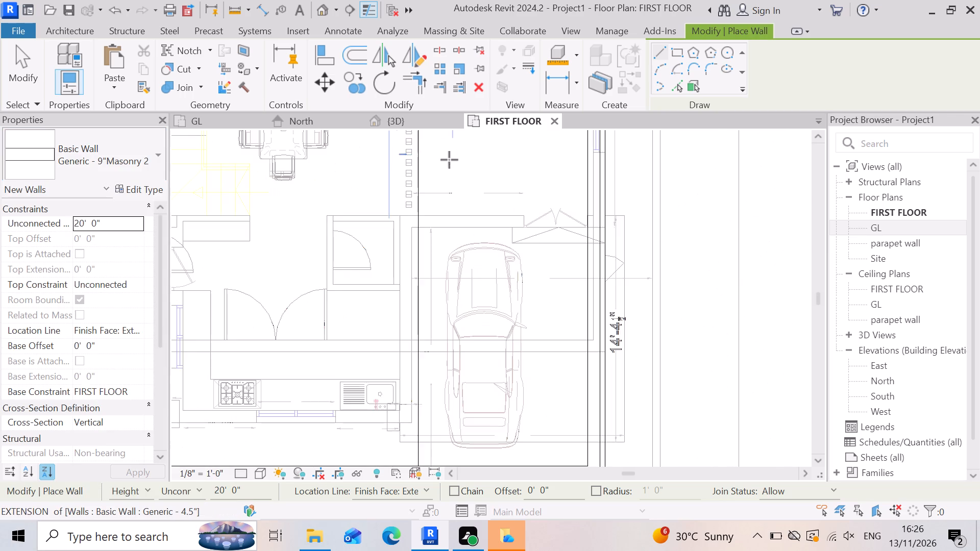
scroll(449, 160, "up", 3)
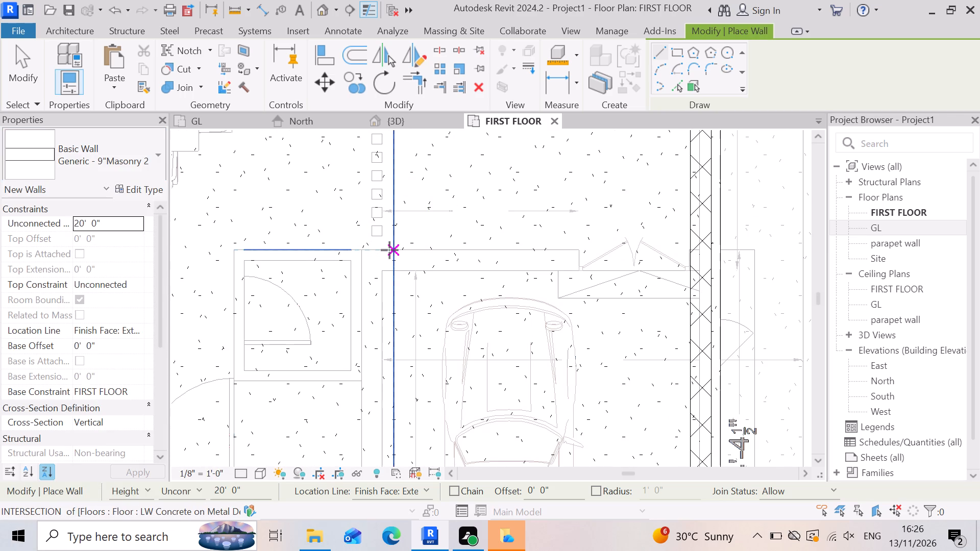
left_click(393, 250)
scroll(432, 206, "down", 8)
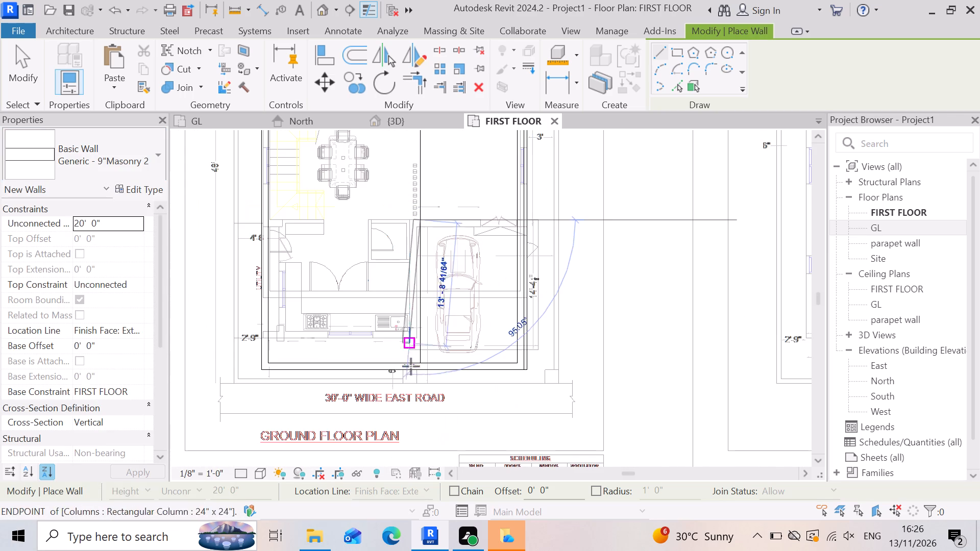
scroll(441, 391, "up", 3)
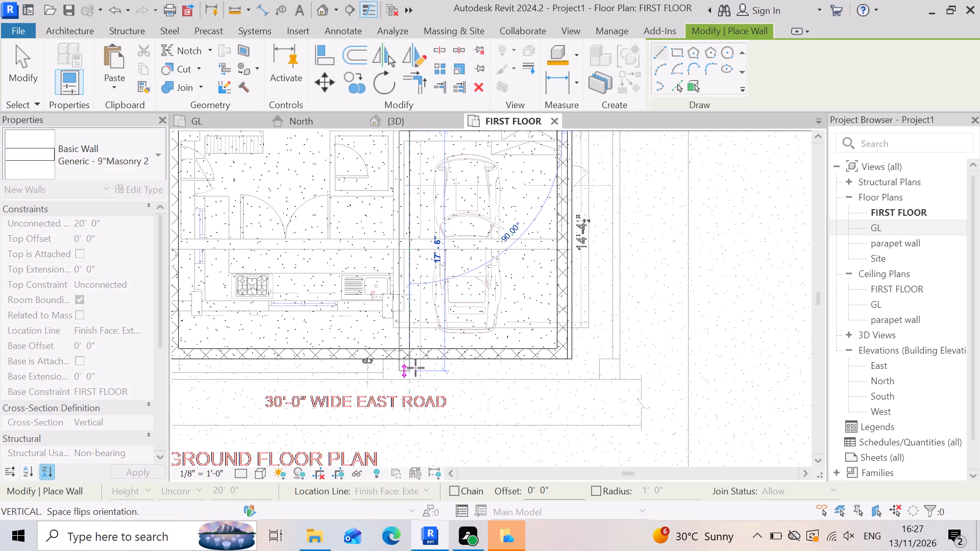
scroll(415, 368, "up", 4)
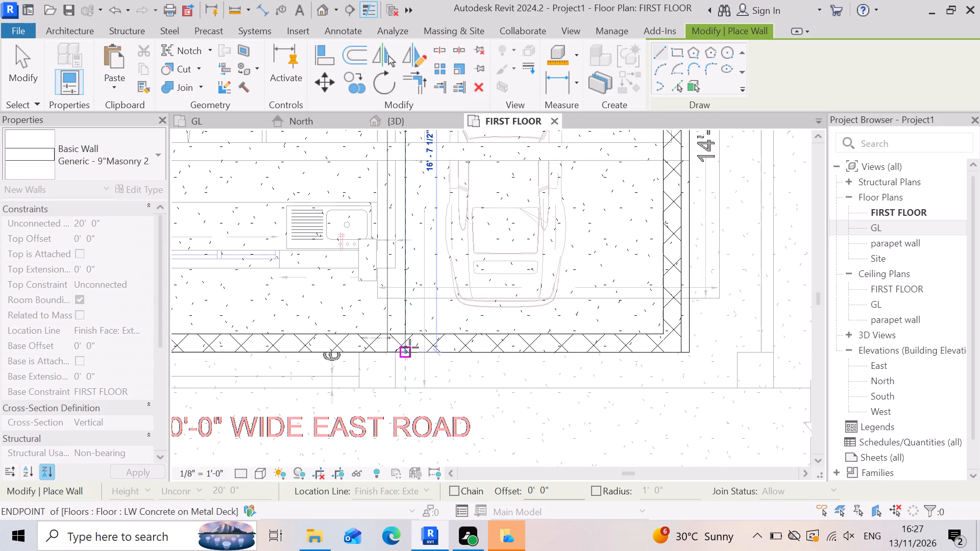
left_click(409, 347)
Draw a second Generic - 9"Masonry 2 wall about 10'-9" long across the portico's dining side, from the first wall's end to the outer side wall.
scroll(400, 397, "down", 4)
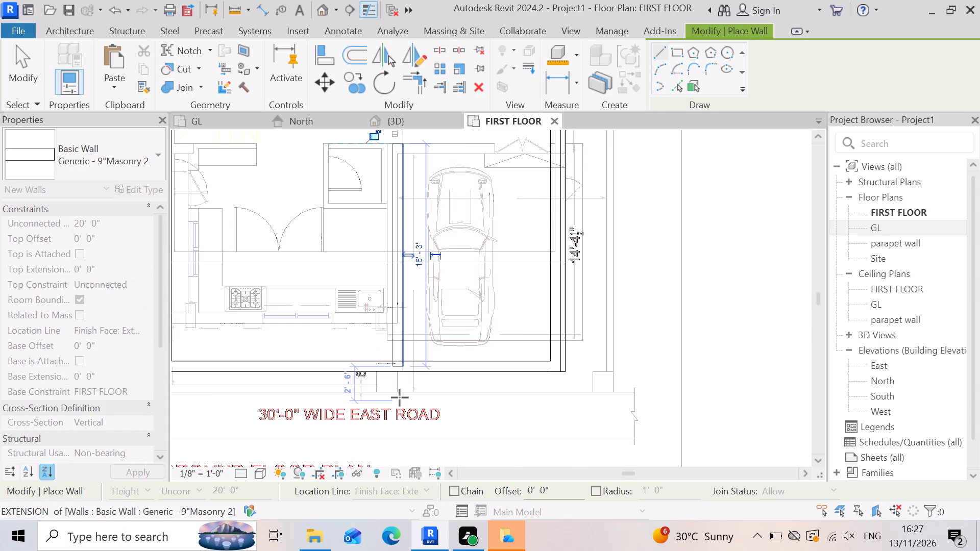
scroll(421, 152, "up", 5)
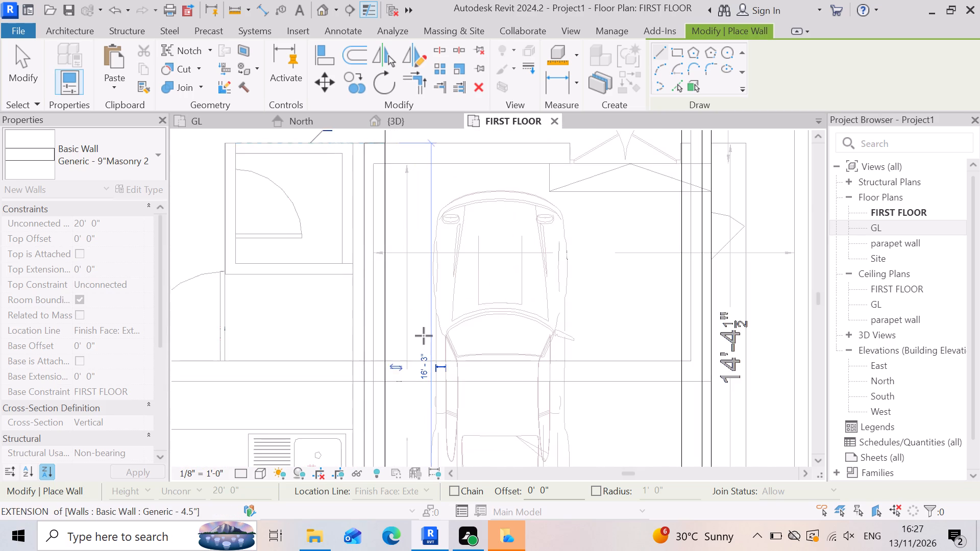
scroll(424, 336, "down", 3)
scroll(432, 212, "up", 4)
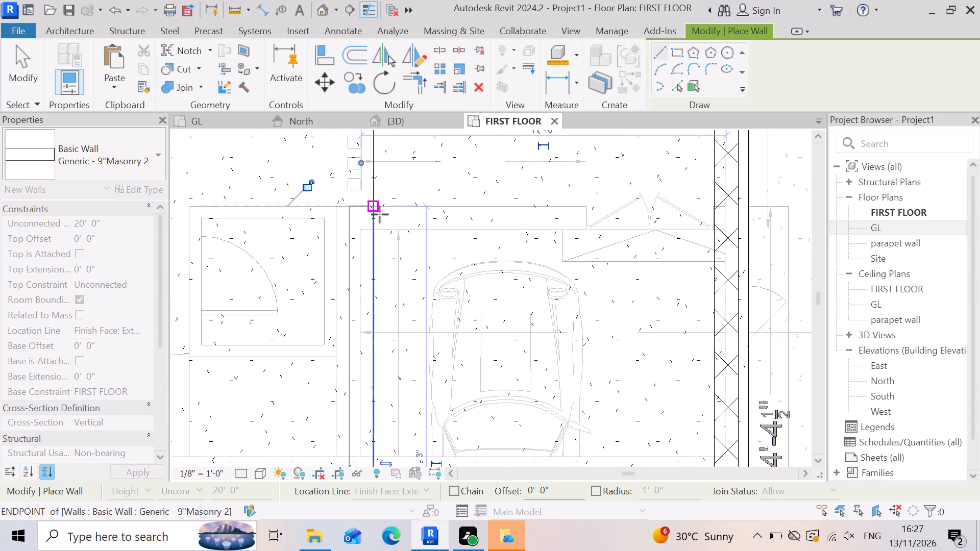
left_click(373, 208)
scroll(373, 208, "down", 3)
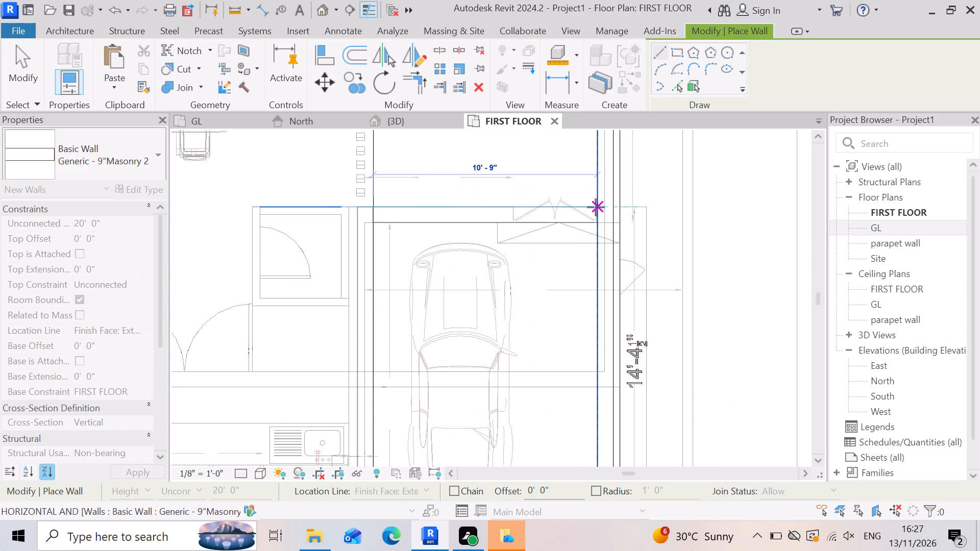
scroll(583, 215, "up", 1)
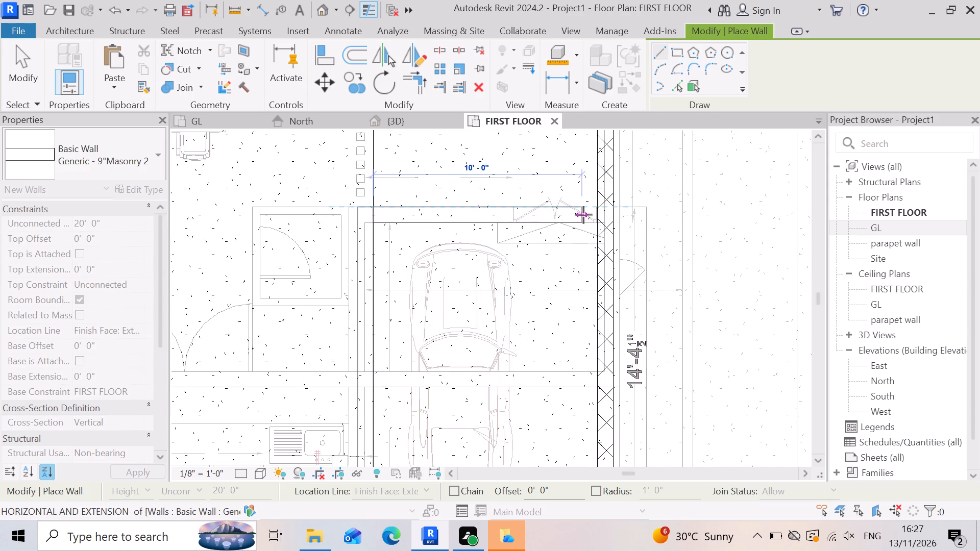
scroll(583, 215, "up", 1)
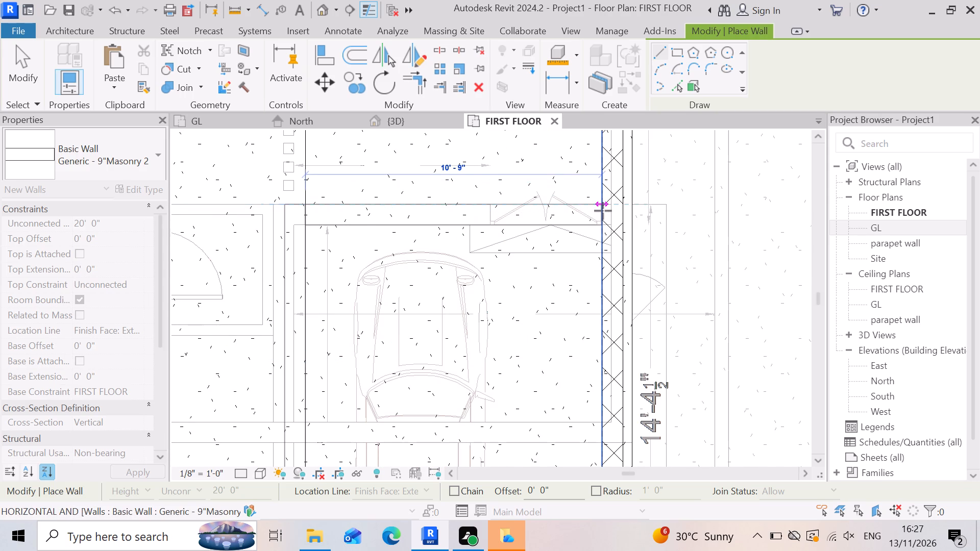
left_click(603, 211)
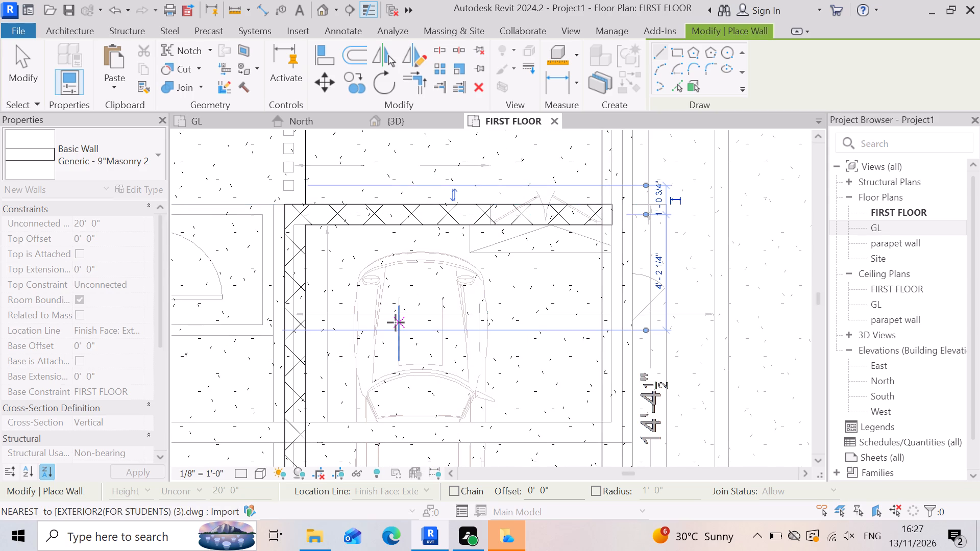
key("Escape")
key("Escape")
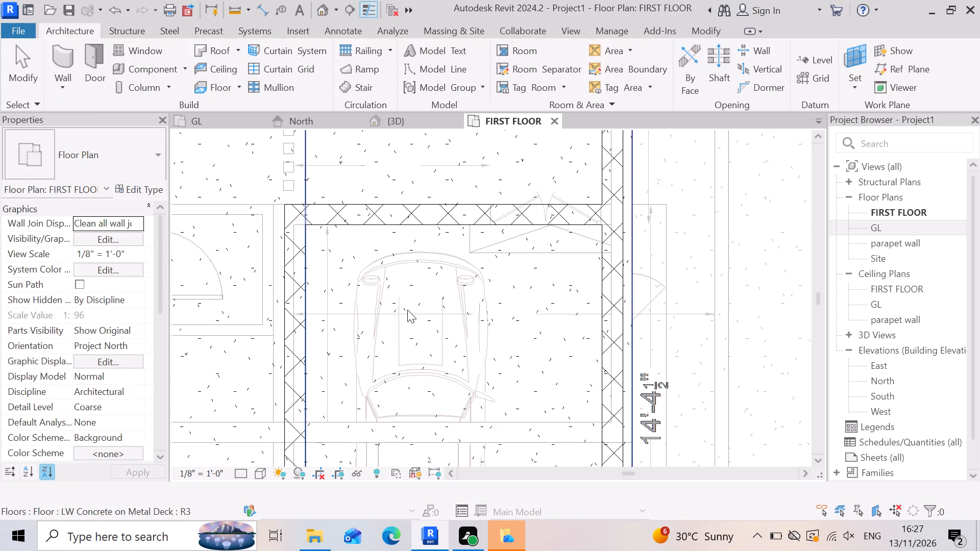
Examine the two new first floor walls above the roof in the 3D view.
scroll(456, 205, "down", 5)
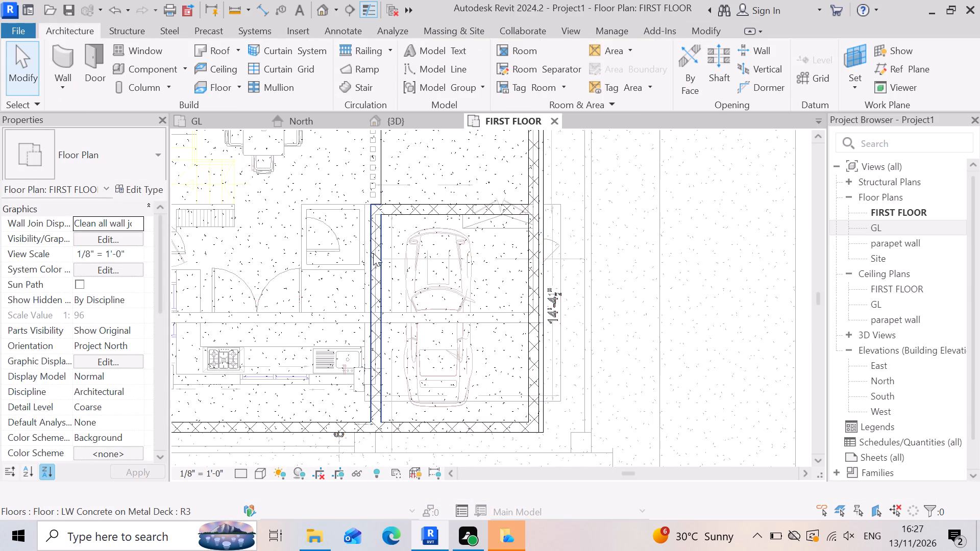
scroll(421, 294, "down", 3)
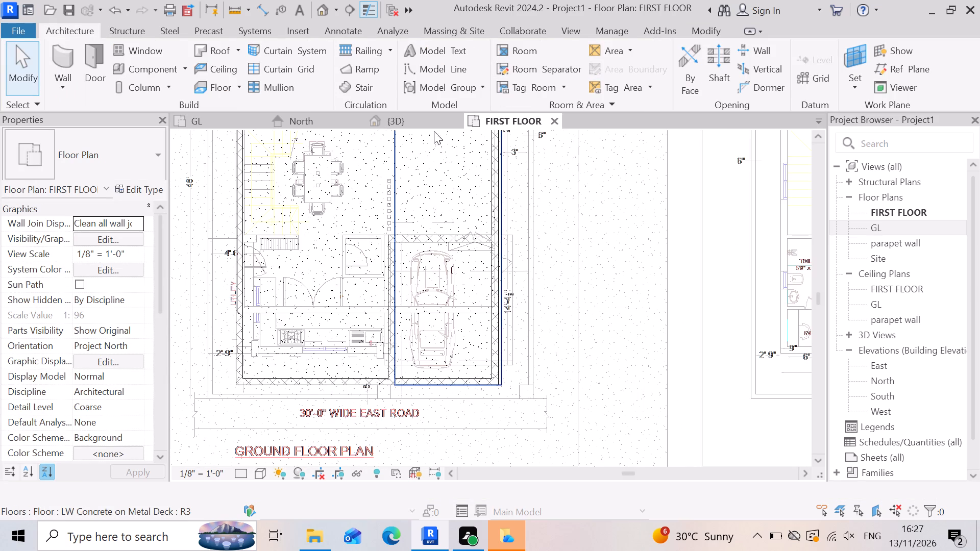
left_click(414, 117)
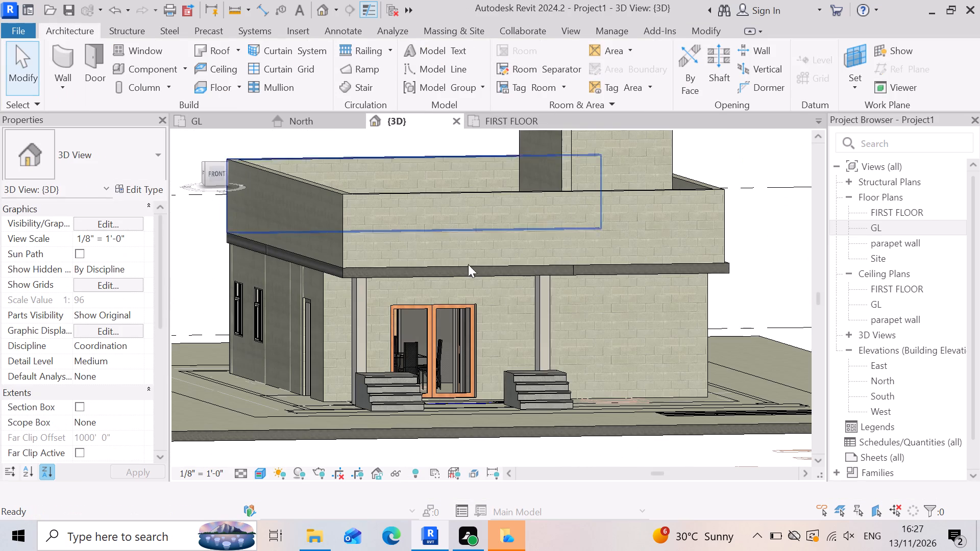
key("Escape")
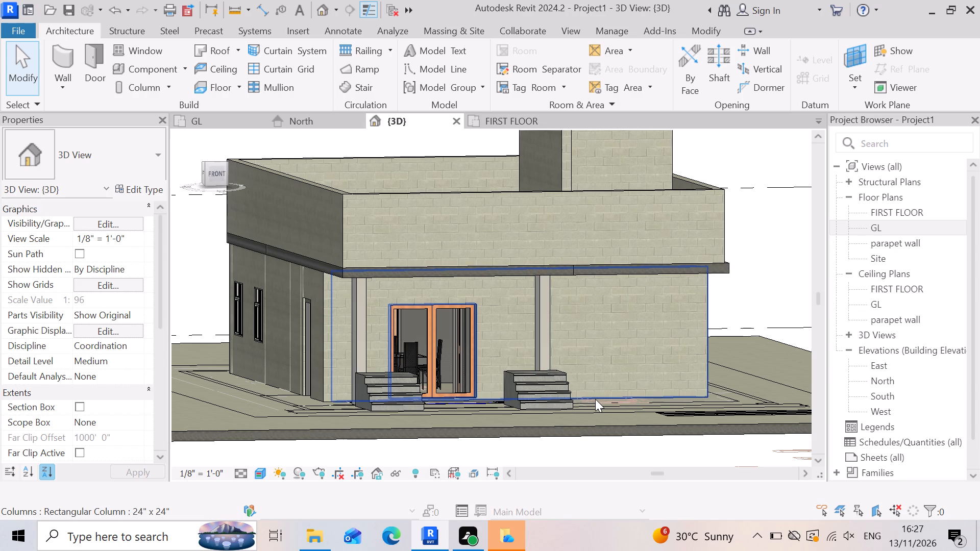
key("Escape")
scroll(629, 365, "down", 3)
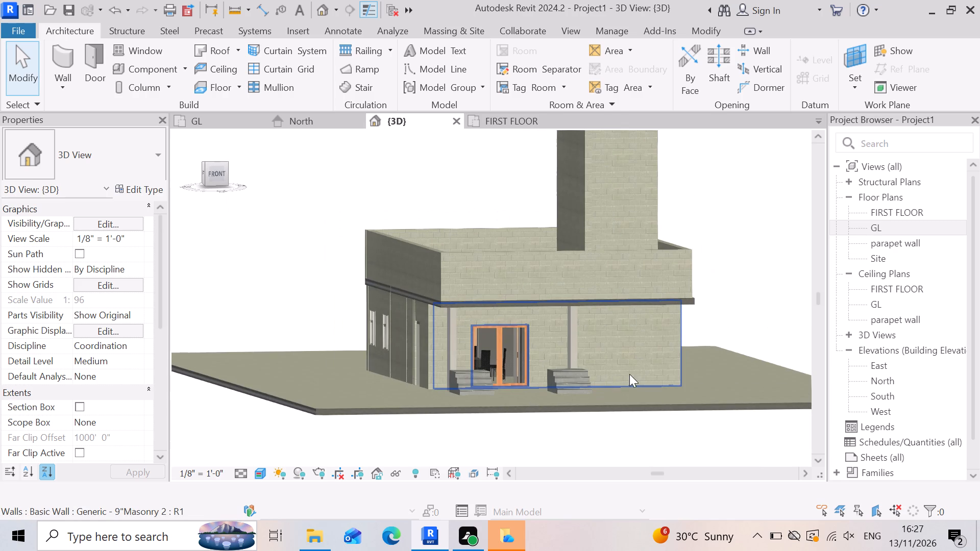
Inspect the two new portico walls and the adjoining road-side parapet wall in the 3D view and the FIRST FLOOR plan.
scroll(629, 374, "down", 2)
left_click(627, 239)
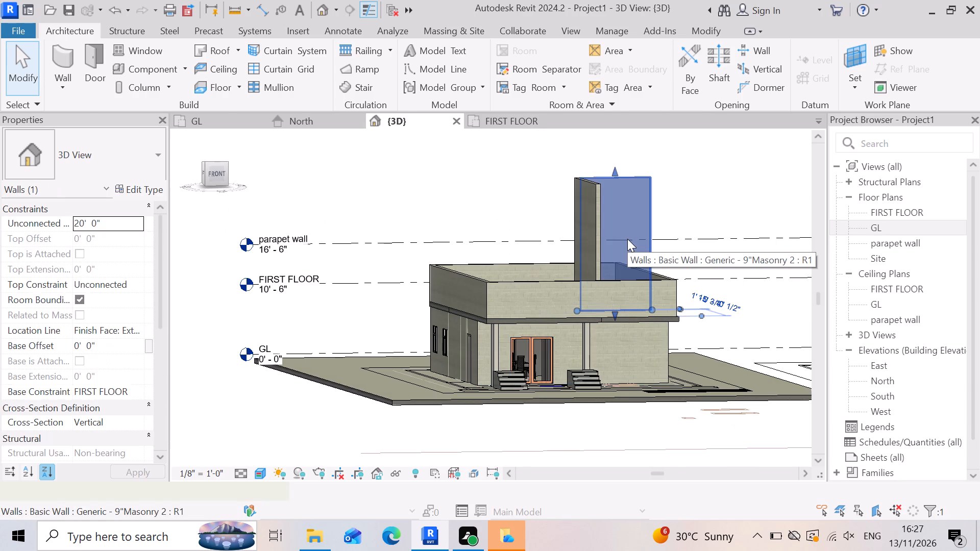
key("Escape")
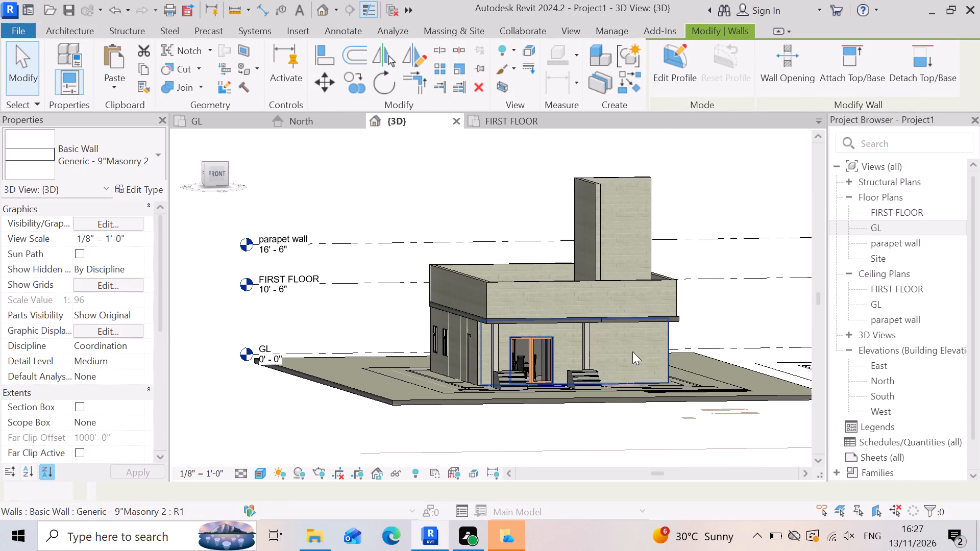
scroll(681, 254, "up", 1)
scroll(644, 308, "up", 4)
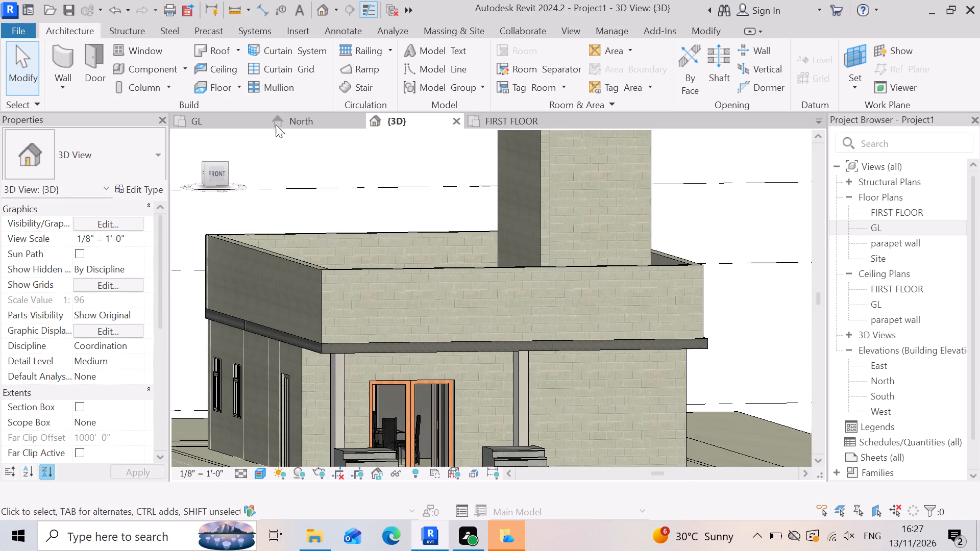
left_click(532, 121)
scroll(624, 360, "down", 3)
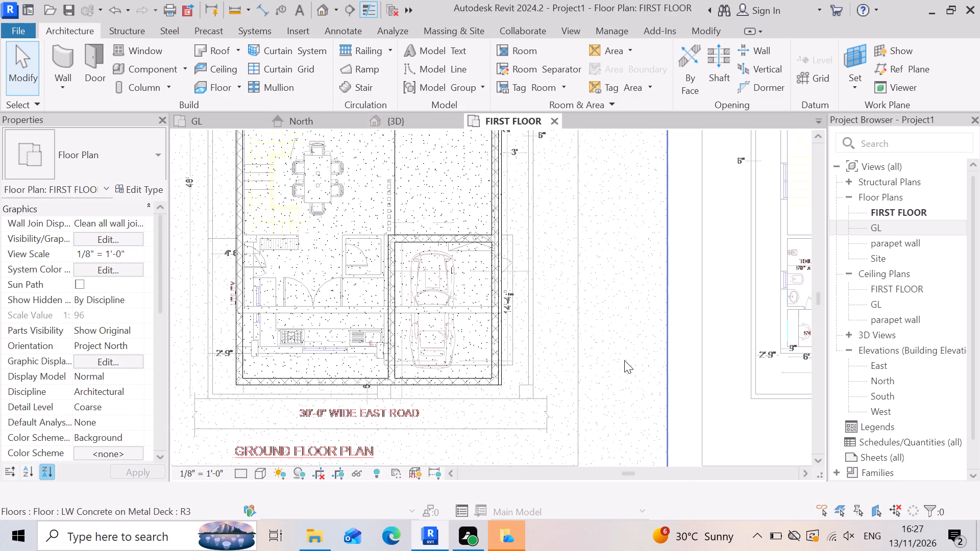
scroll(508, 286, "up", 3)
left_click(507, 268)
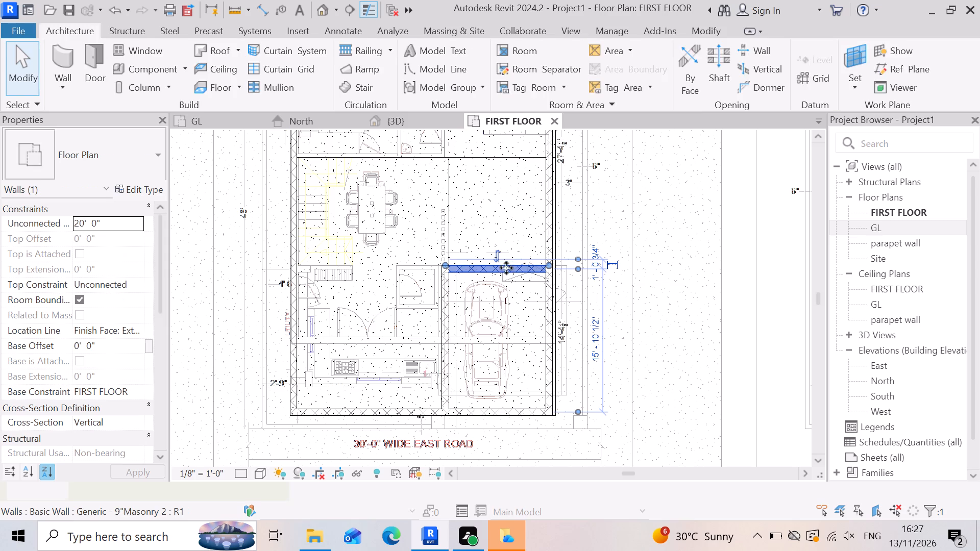
left_click(439, 326)
scroll(474, 395, "up", 3)
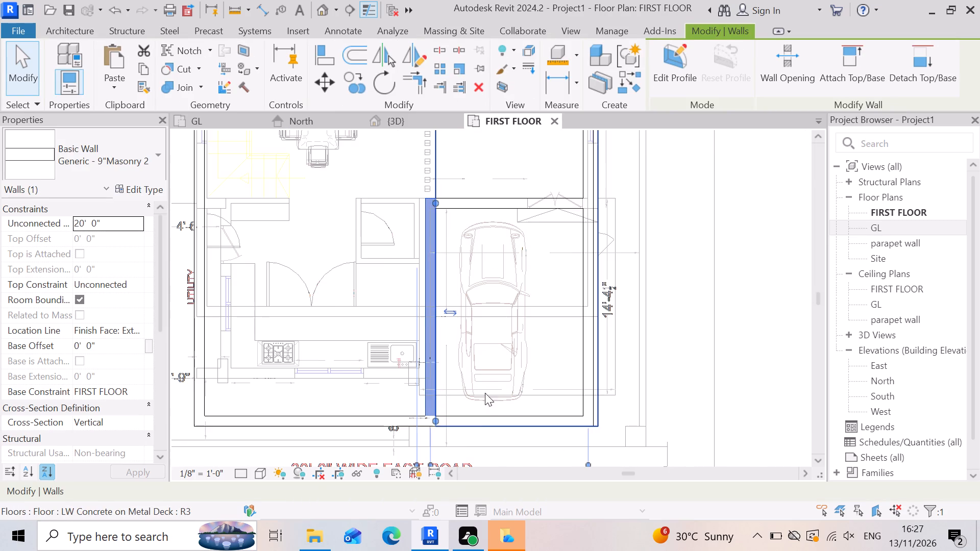
key("Escape")
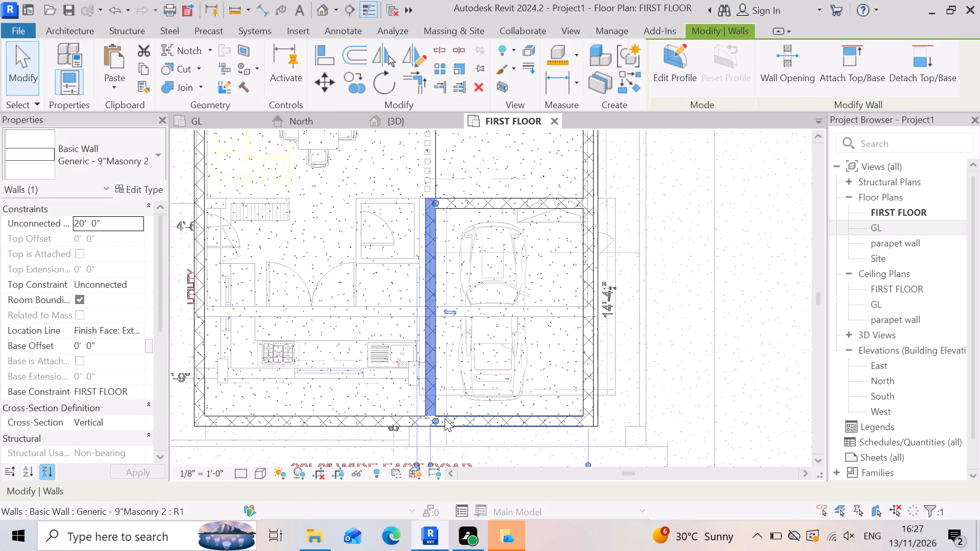
scroll(445, 418, "up", 7)
left_click(412, 385)
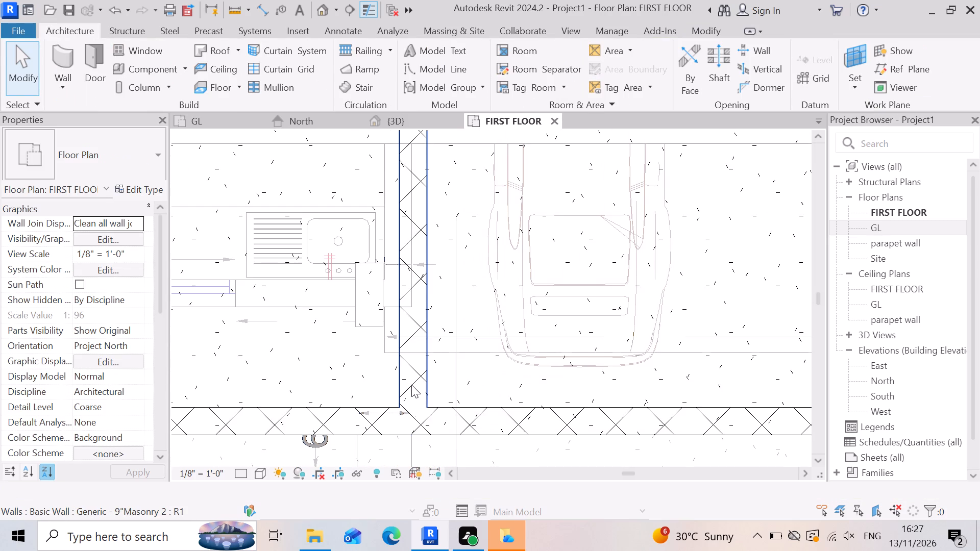
left_click(464, 433)
scroll(542, 422, "down", 2)
key("Escape")
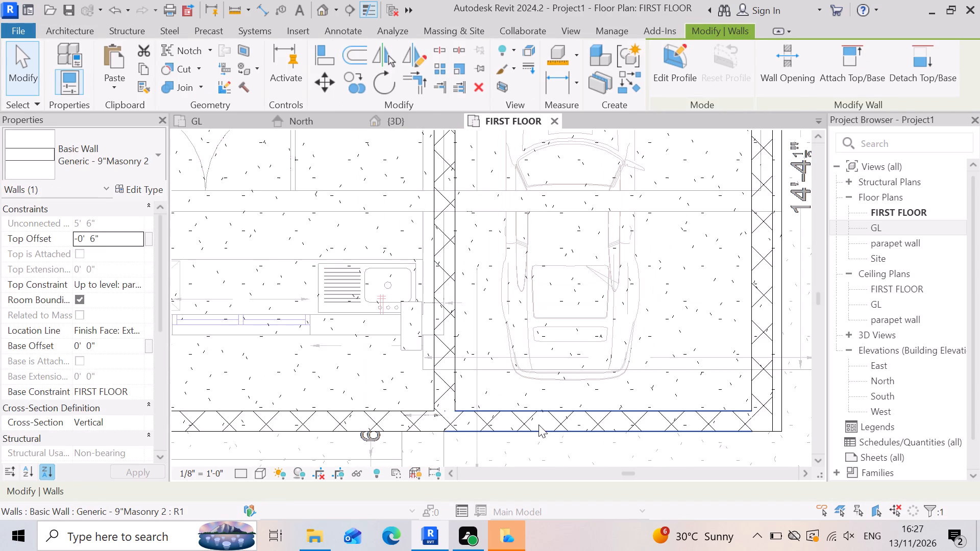
scroll(603, 370, "down", 9)
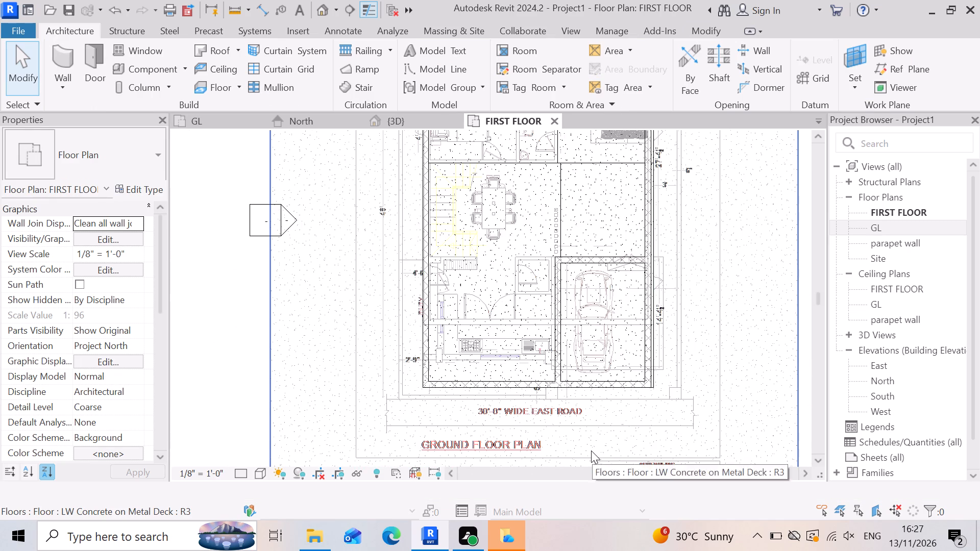
middle_click_drag(575, 402, 566, 357, "shift")
right_click_drag(571, 391, 573, 365, "shift")
scroll(573, 371, "down", 1)
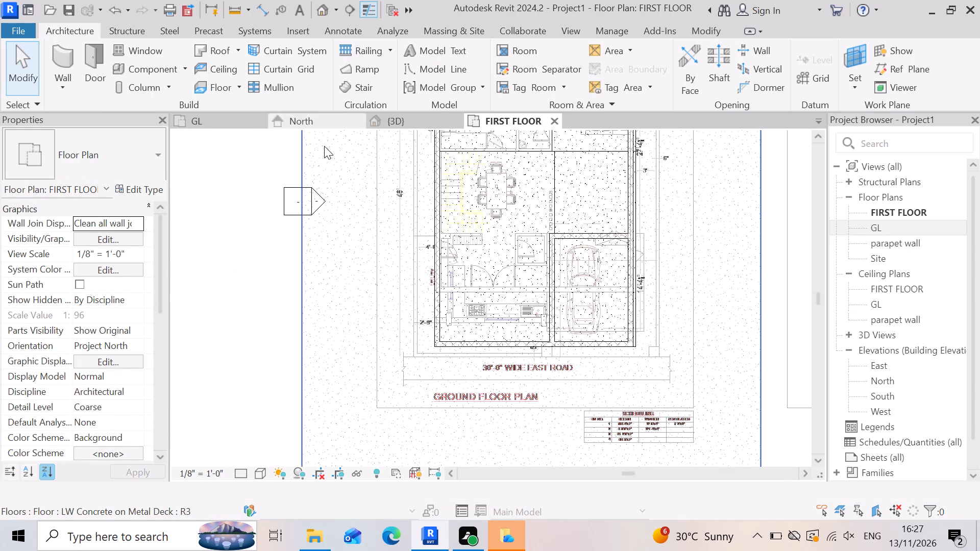
Examine in the 3D view how the tall first floor walls meet the parapet around the portico corner.
left_click(422, 128)
scroll(607, 332, "down", 3)
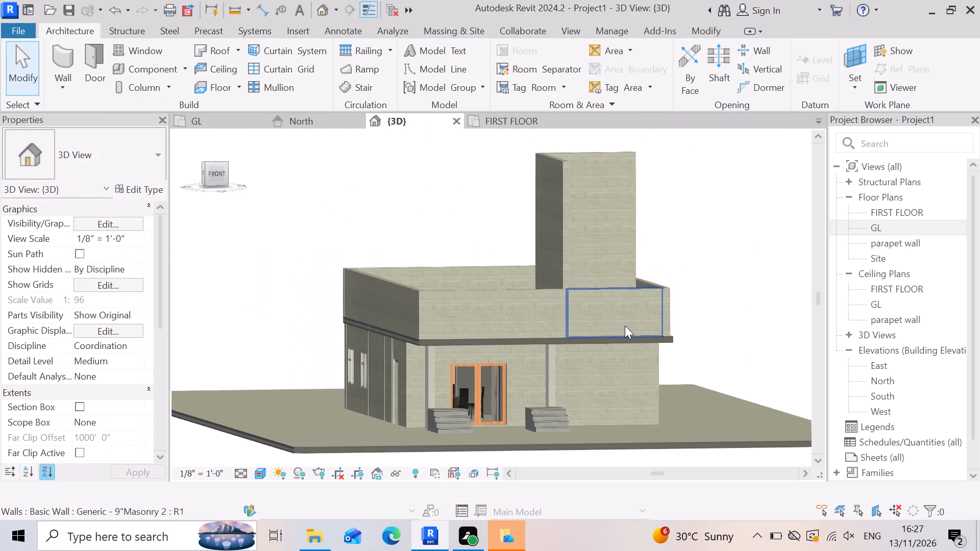
right_click_drag(631, 274, 414, 293, "shift")
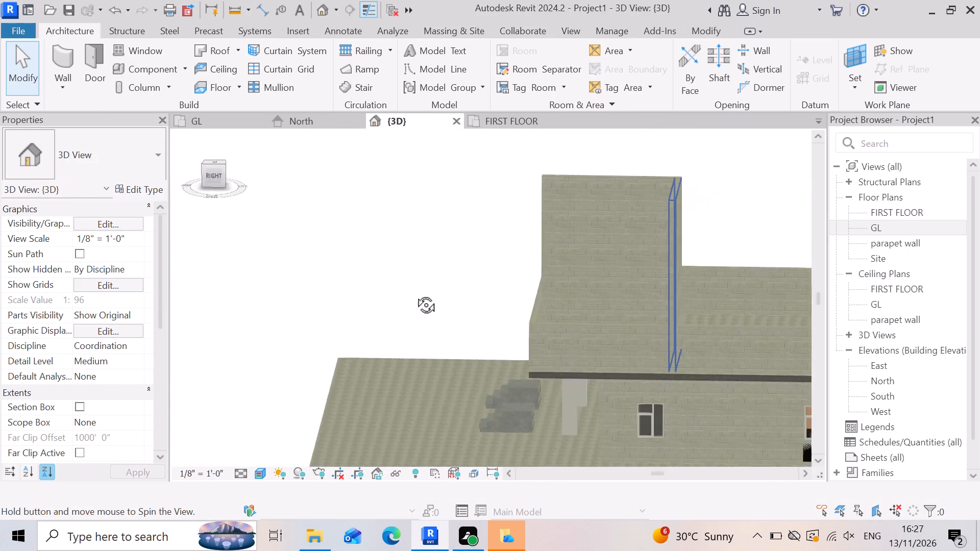
right_click_drag(414, 293, 381, 356, "shift")
scroll(447, 306, "up", 1)
scroll(552, 351, "up", 9)
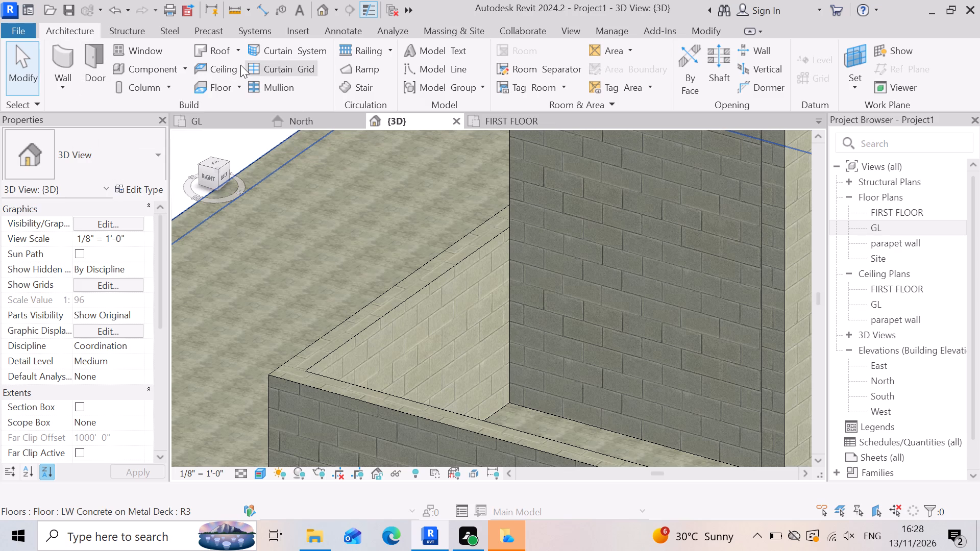
scroll(456, 234, "down", 6)
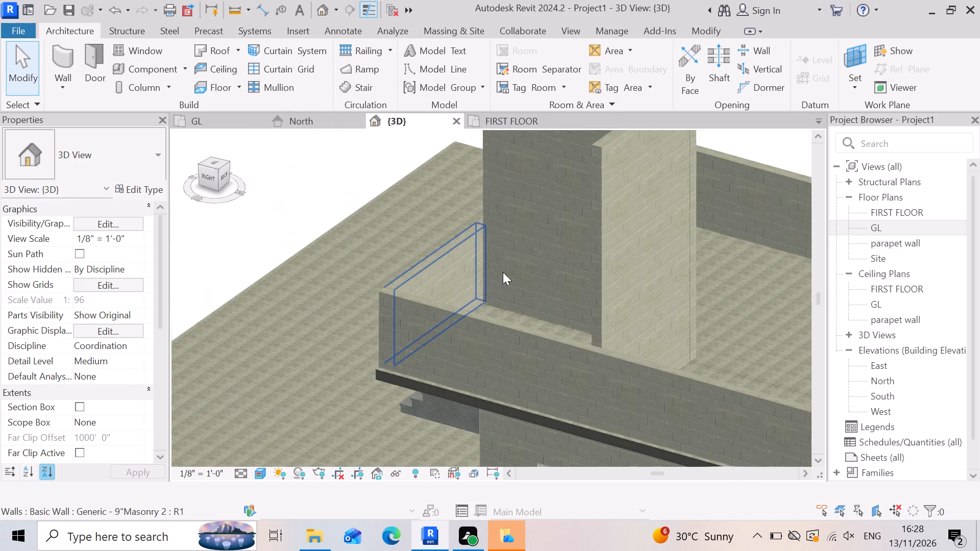
In the FIRST FLOOR plan, draw a Generic - 9"Masonry 2 wall across the portico's road side, between the kitchen-side wall and the outer side wall.
left_click(506, 119)
scroll(589, 325, "up", 4)
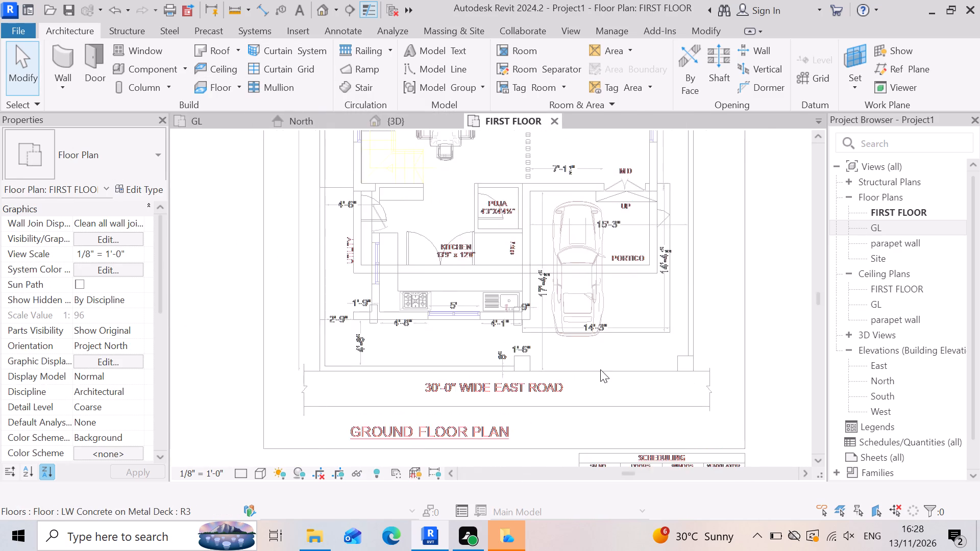
left_click(70, 53)
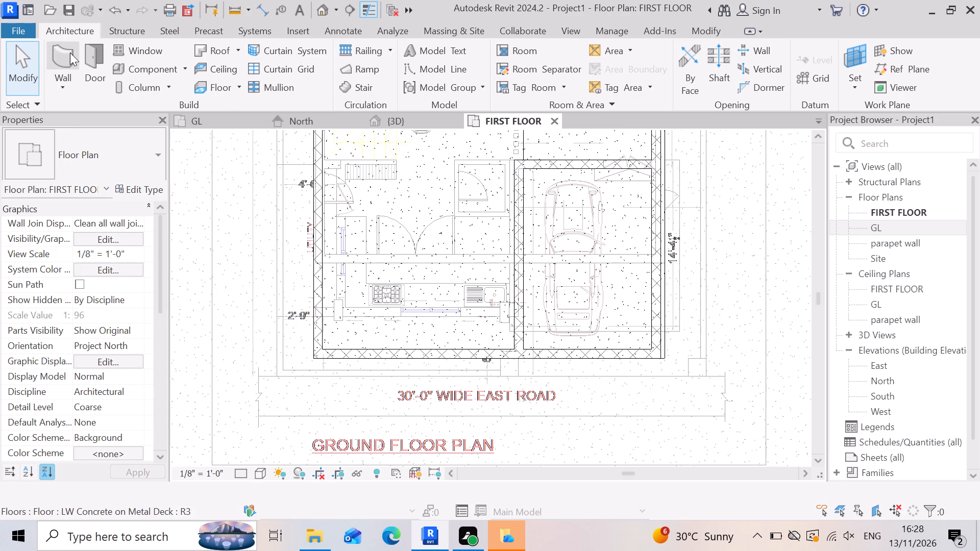
scroll(588, 374, "up", 7)
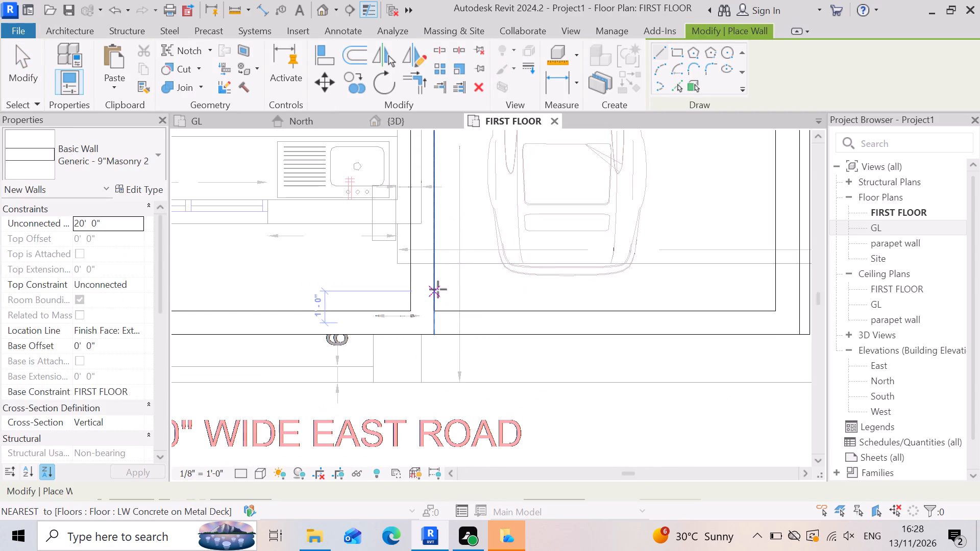
left_click(438, 306)
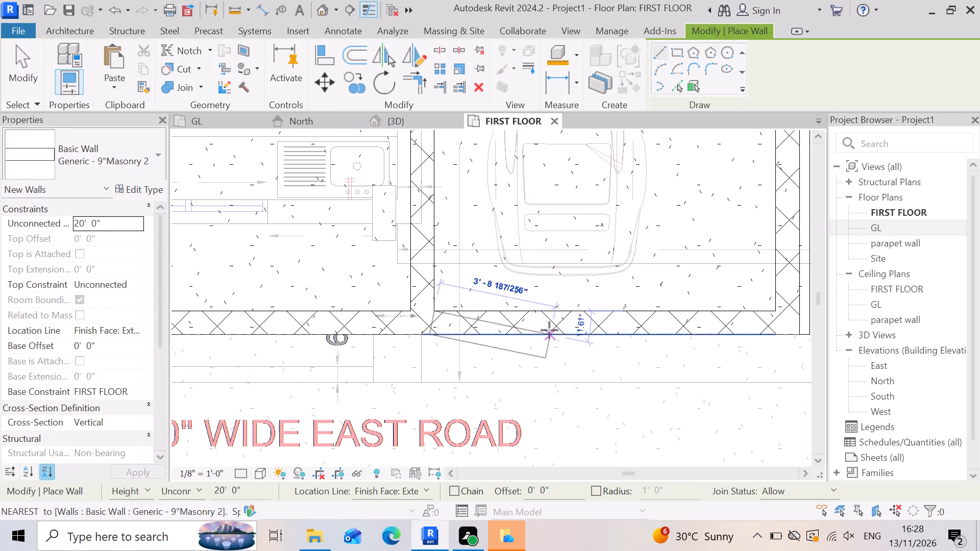
key("Escape")
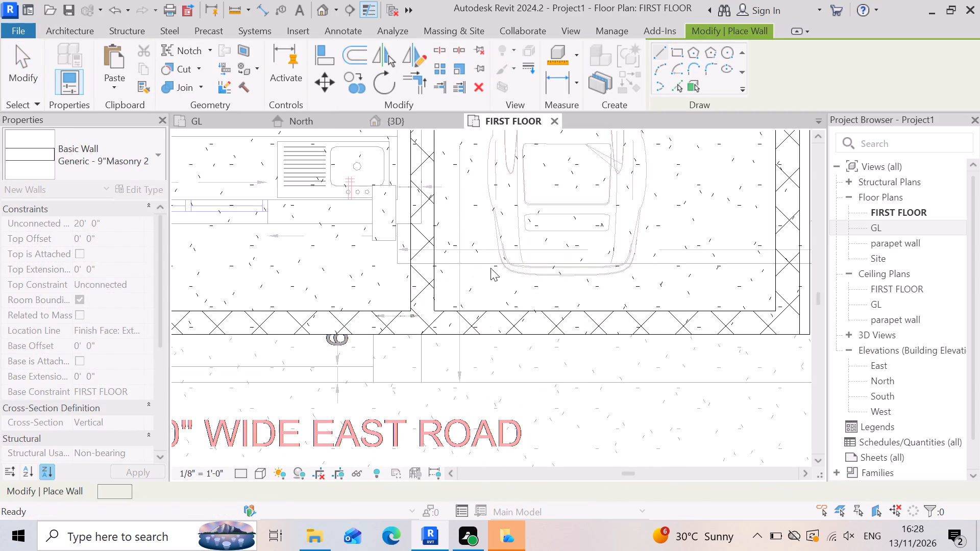
left_click(432, 287)
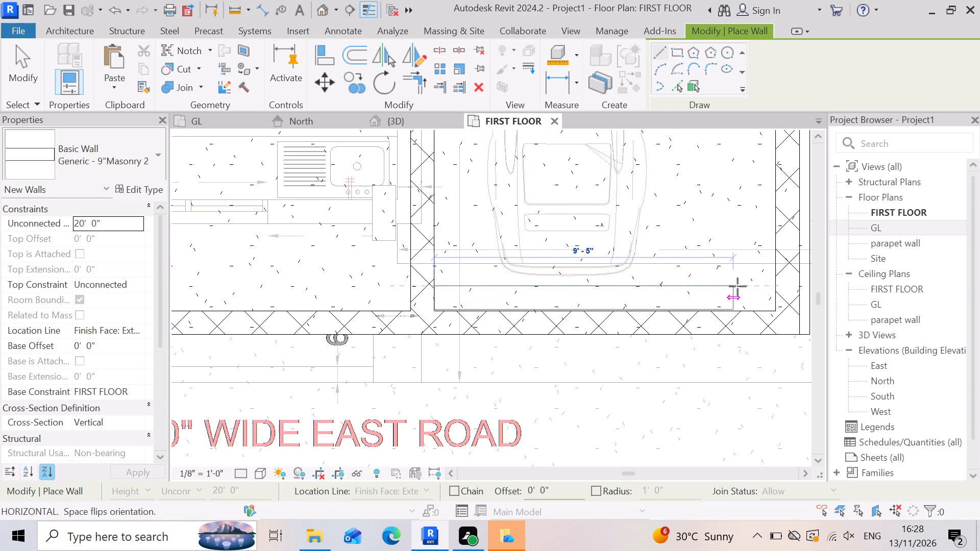
left_click(776, 293)
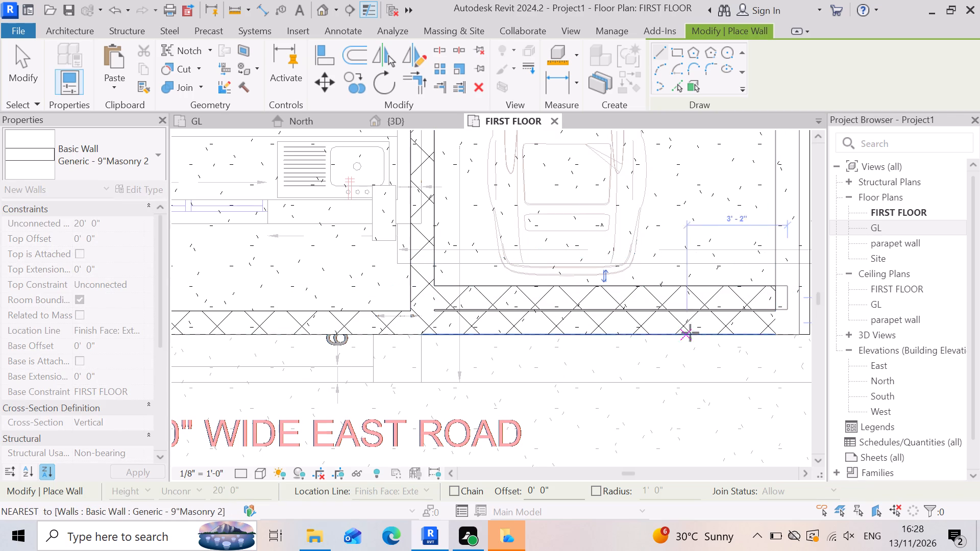
left_click(774, 289)
scroll(767, 327, "down", 8)
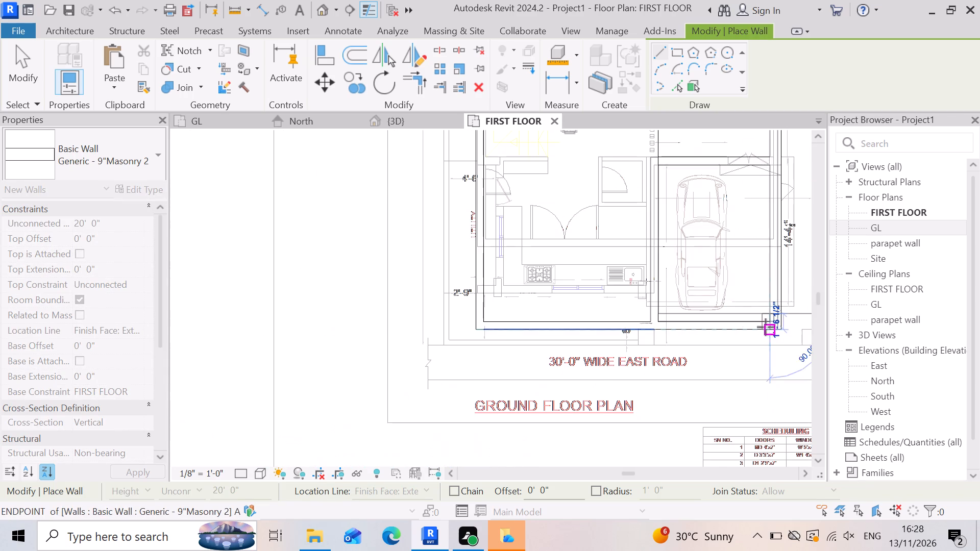
key("Escape")
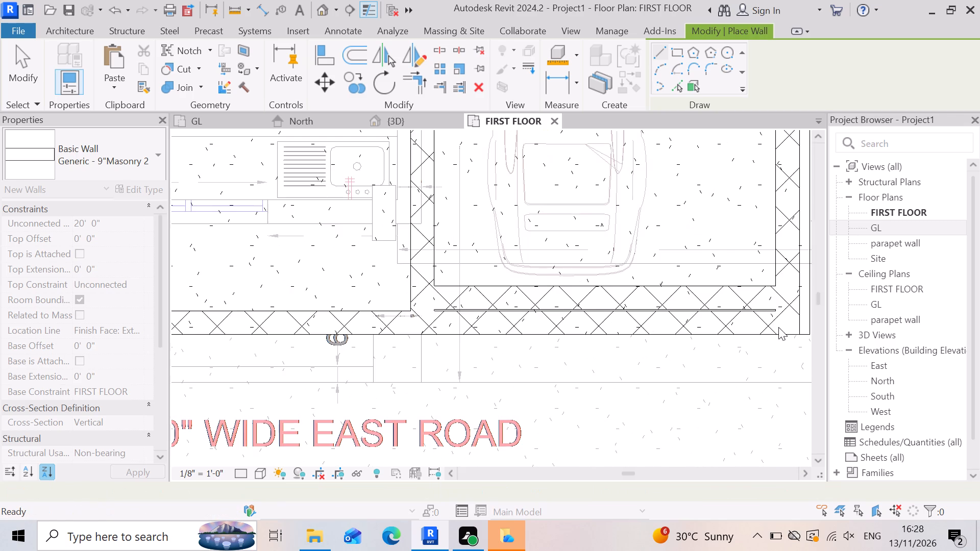
Examine the new road-side portico wall and its position against the parapet wall in the FIRST FLOOR plan.
scroll(778, 327, "up", 2)
scroll(754, 254, "up", 3)
scroll(721, 362, "down", 7)
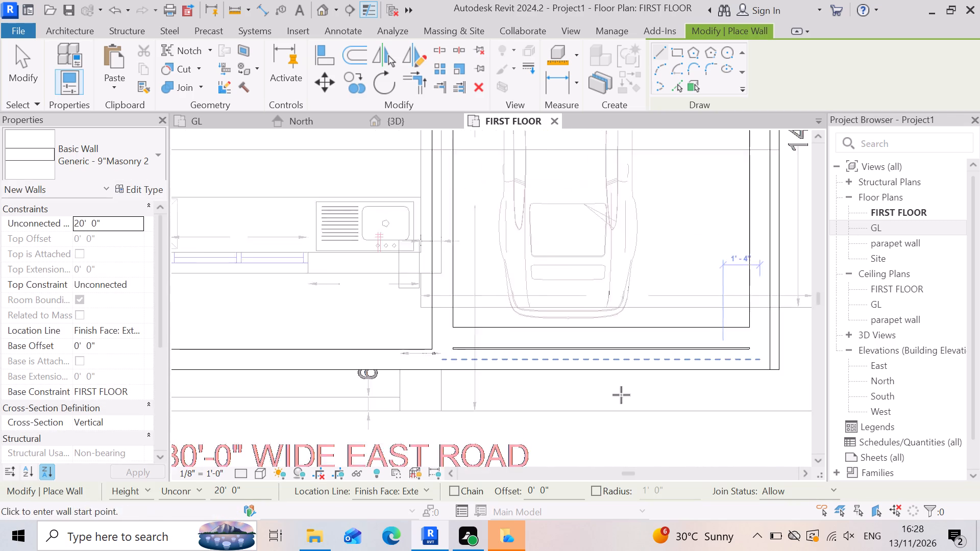
scroll(560, 455, "down", 4)
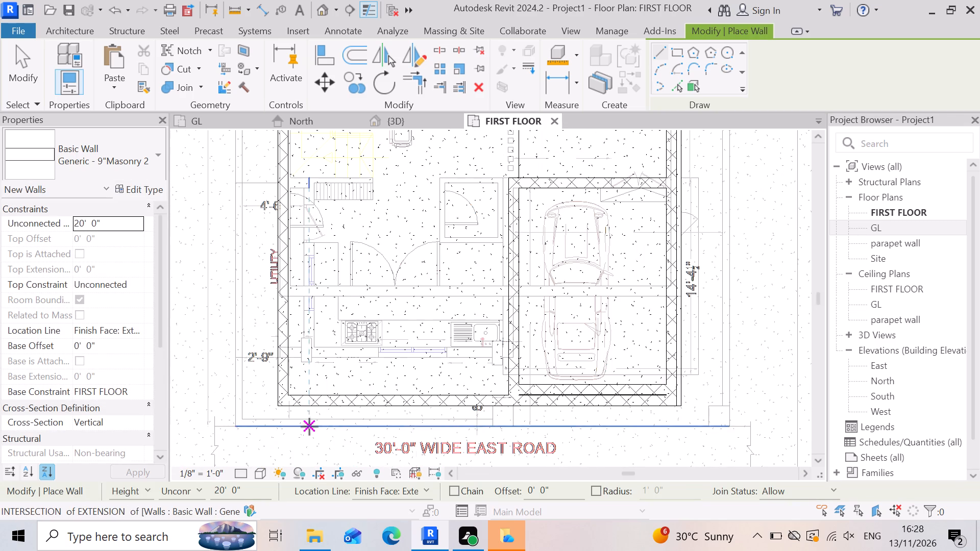
scroll(665, 367, "up", 4)
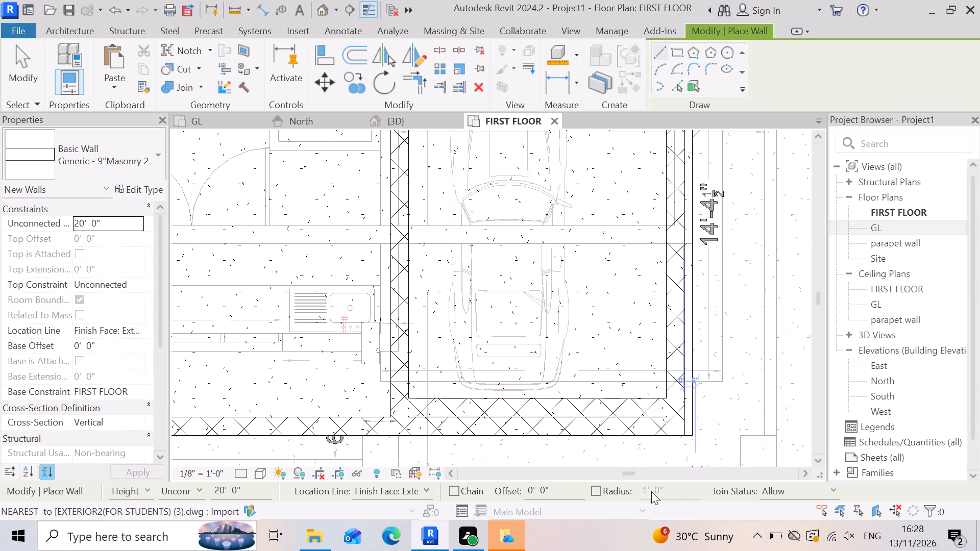
scroll(665, 406, "up", 3)
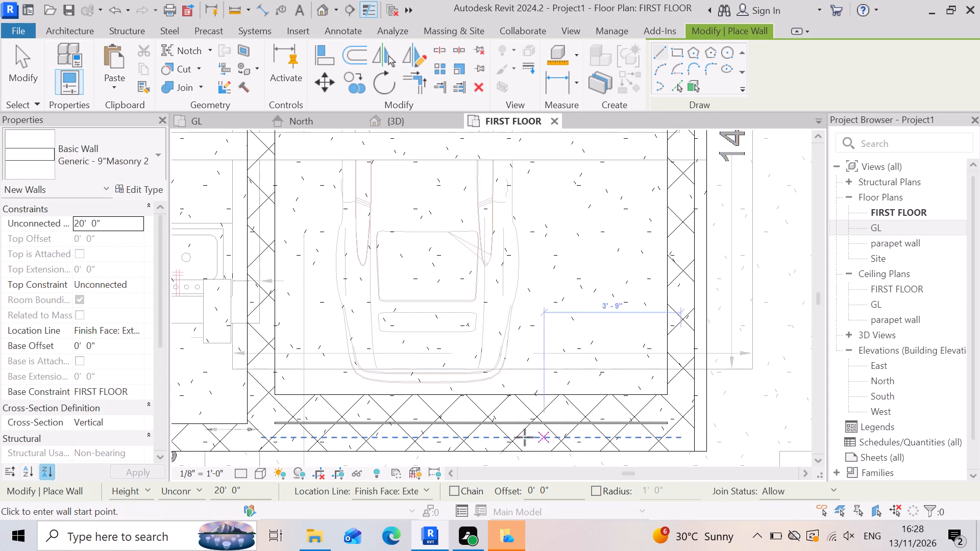
scroll(589, 366, "down", 3)
key("Escape")
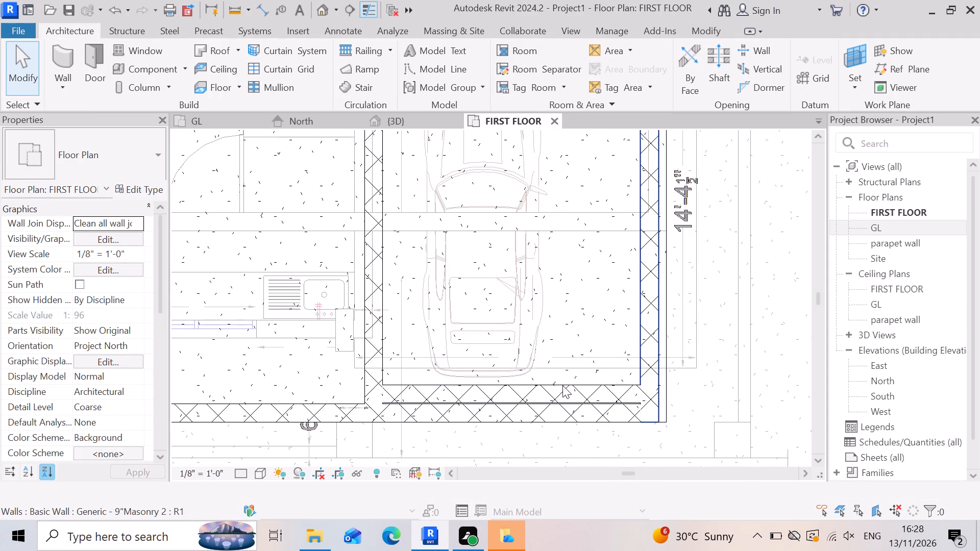
scroll(505, 369, "down", 3)
scroll(615, 397, "up", 2)
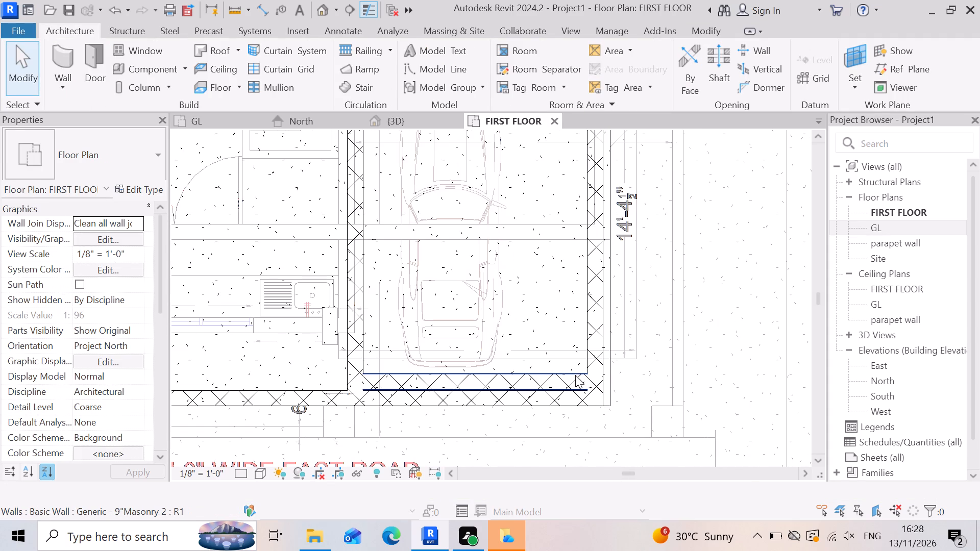
left_click(575, 375)
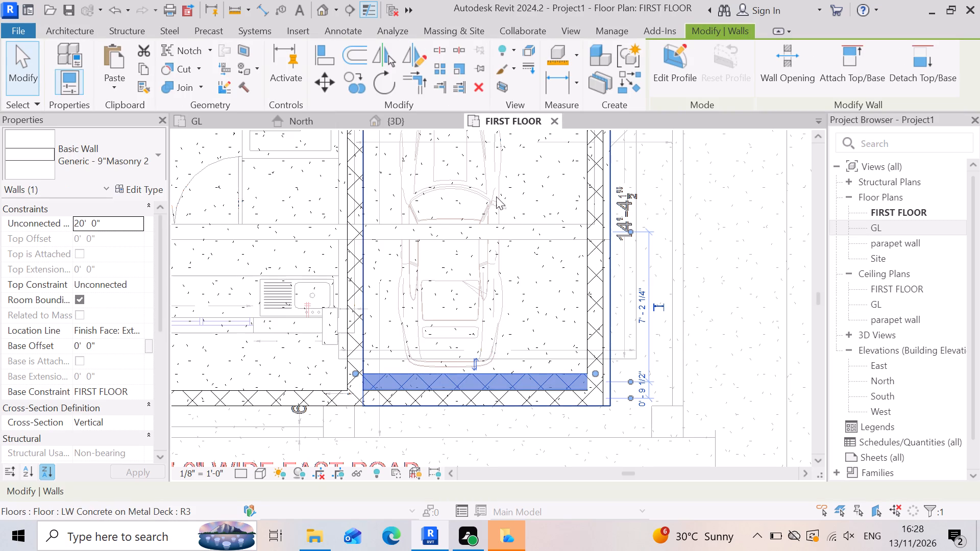
scroll(499, 330, "down", 2)
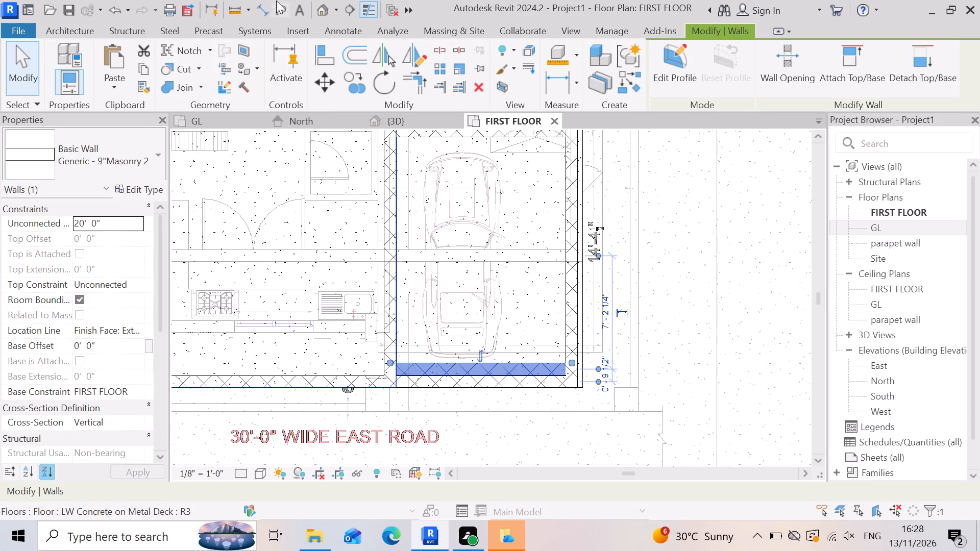
Draw a Generic - 9"Masonry 2 wall about 15' 1" long inside the portico's outer side wall, from the road-side wall to the rear wall.
left_click(58, 33)
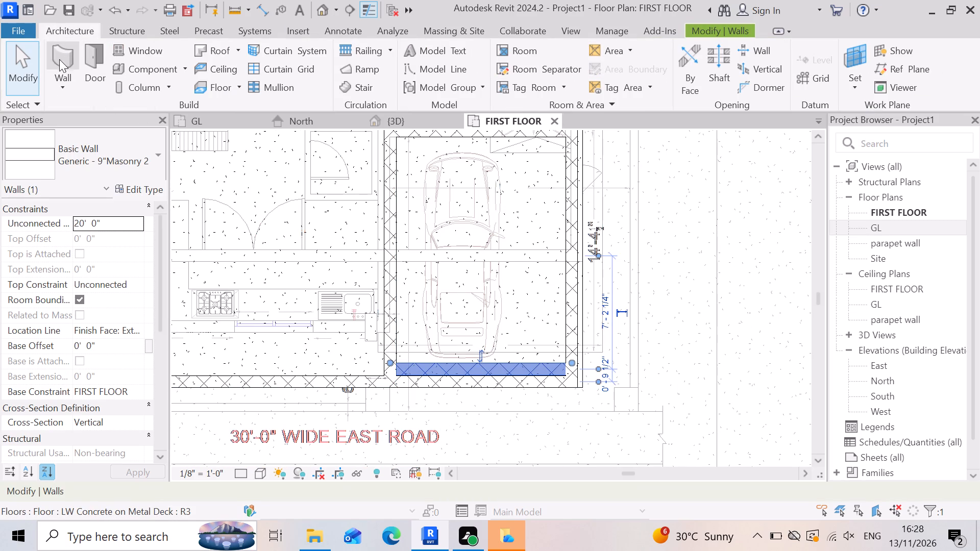
left_click(51, 49)
scroll(564, 390, "up", 7)
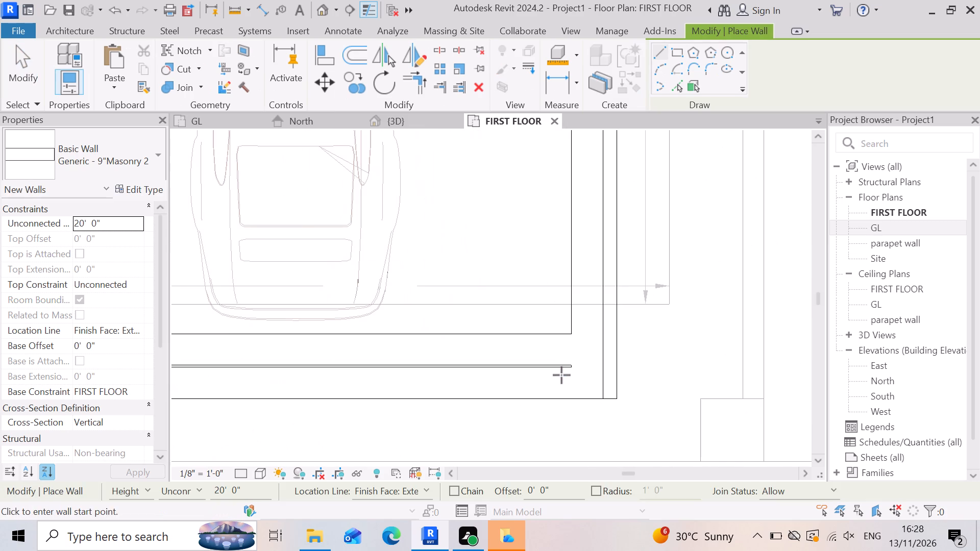
left_click(535, 334)
scroll(560, 359, "down", 4)
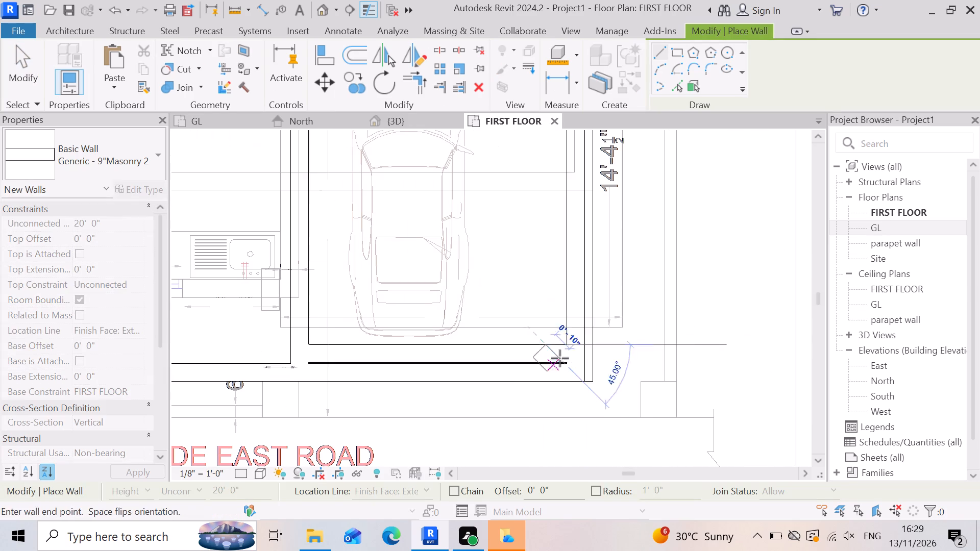
key("space")
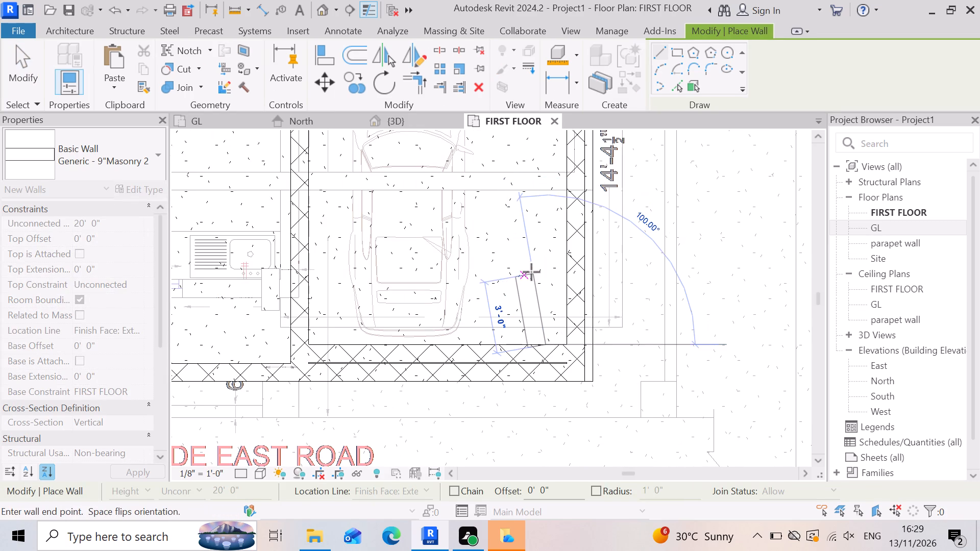
key("space")
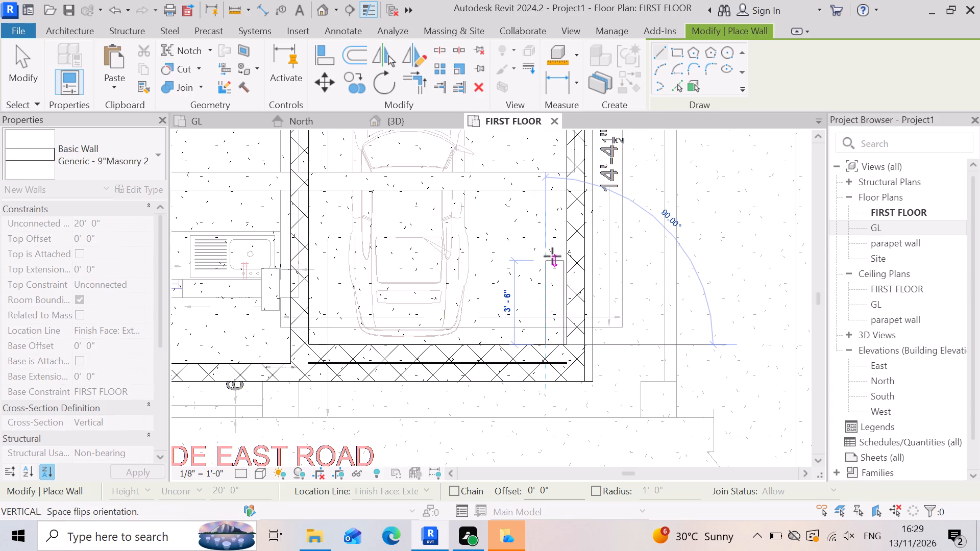
scroll(542, 212, "down", 8)
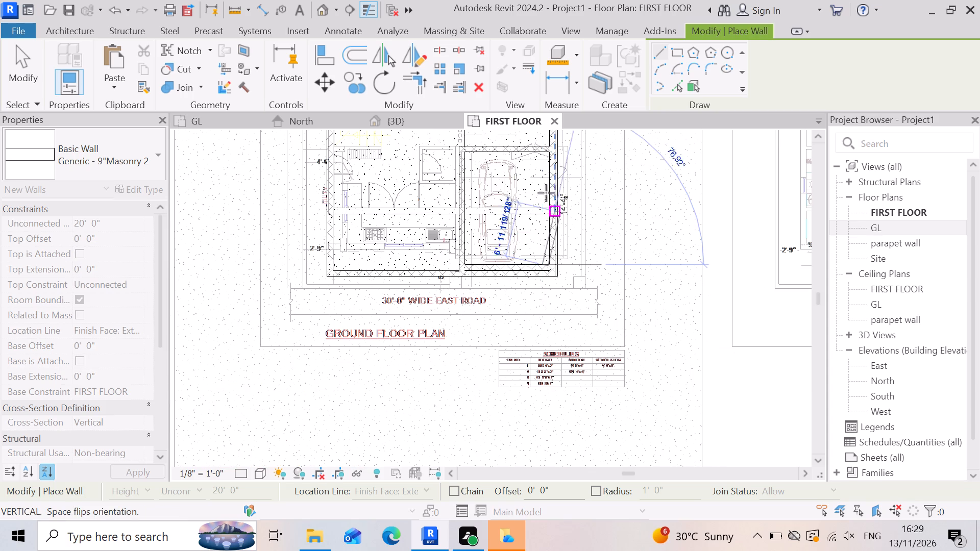
scroll(544, 158, "up", 8)
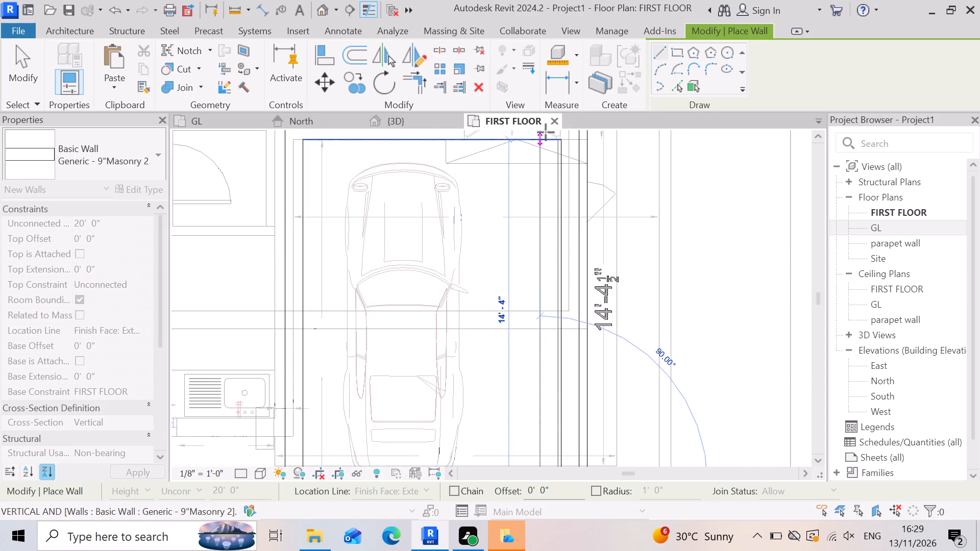
scroll(540, 240, "down", 3)
scroll(545, 188, "up", 2)
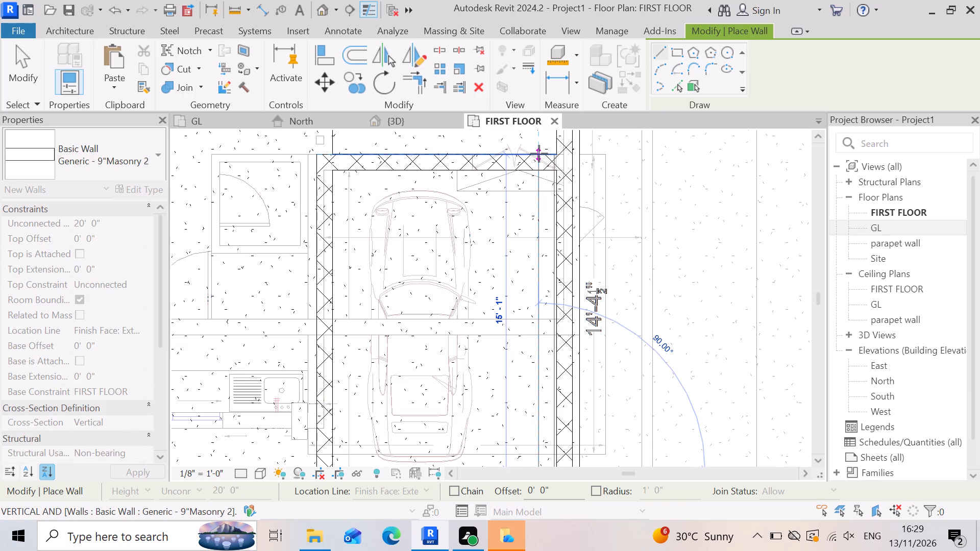
left_click(539, 154)
key("Escape")
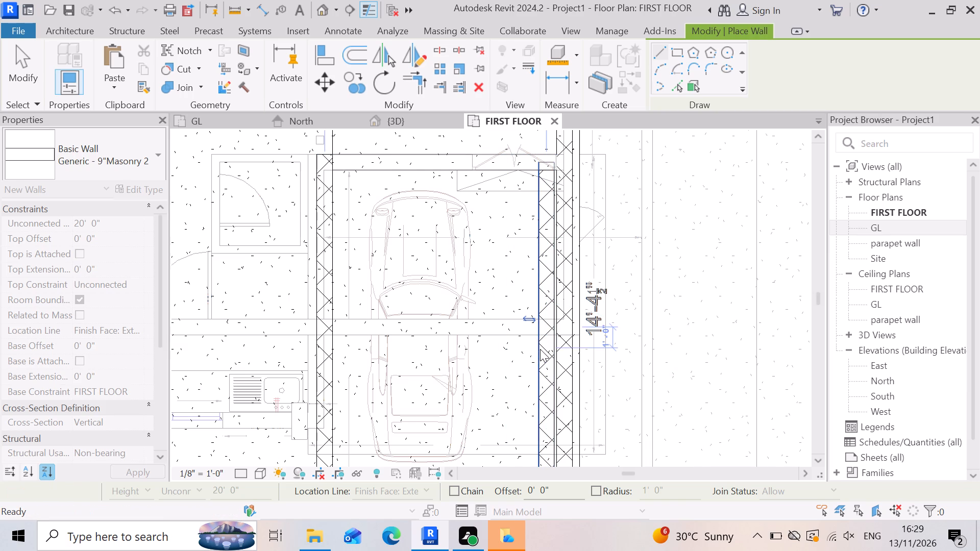
scroll(545, 209, "up", 3)
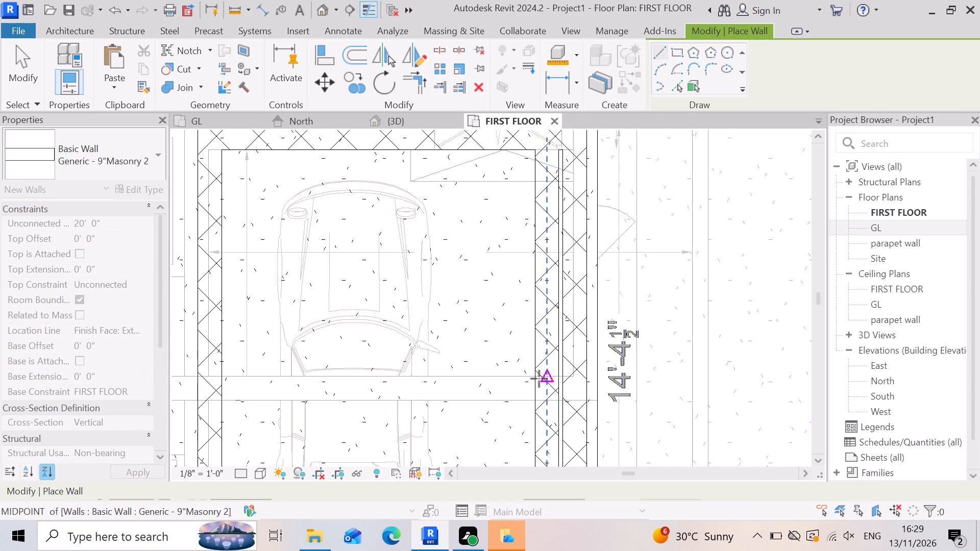
key("Escape")
scroll(541, 383, "down", 2)
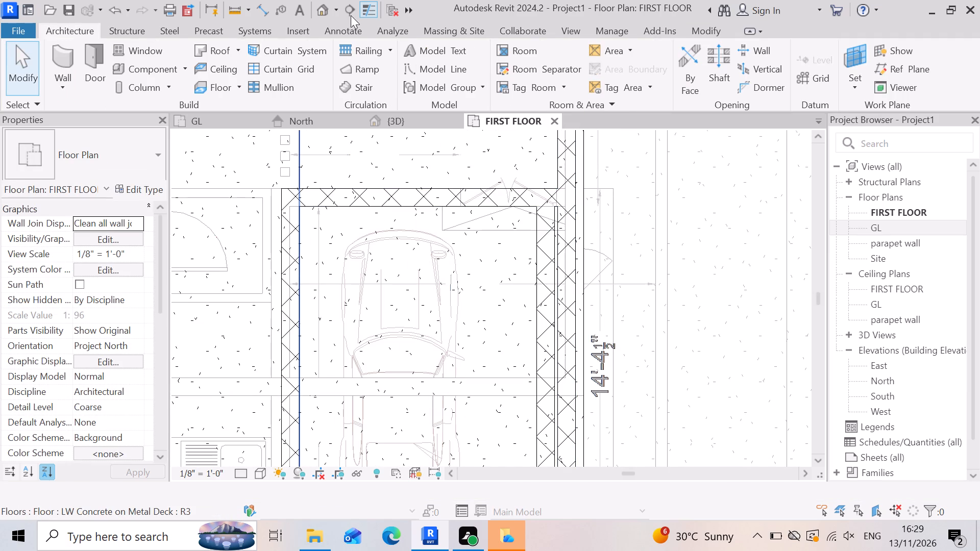
Examine the enclosed portico walls and the surrounding parapet from several sides in the 3D view.
left_click(415, 119)
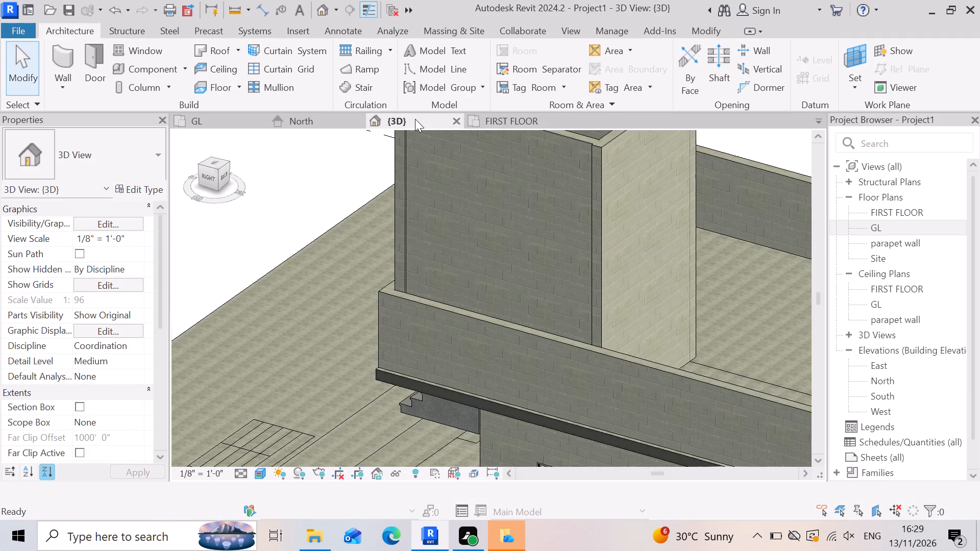
key("Escape")
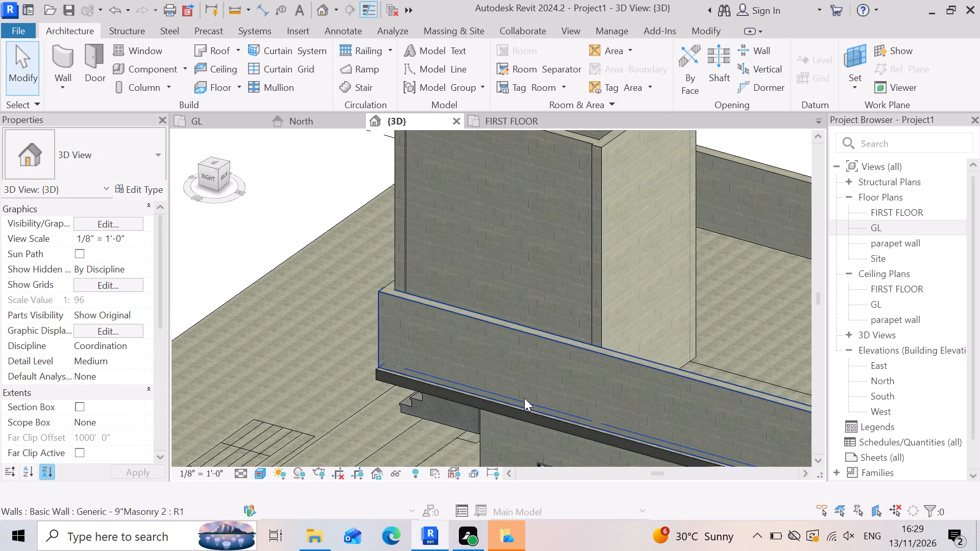
scroll(468, 367, "down", 7)
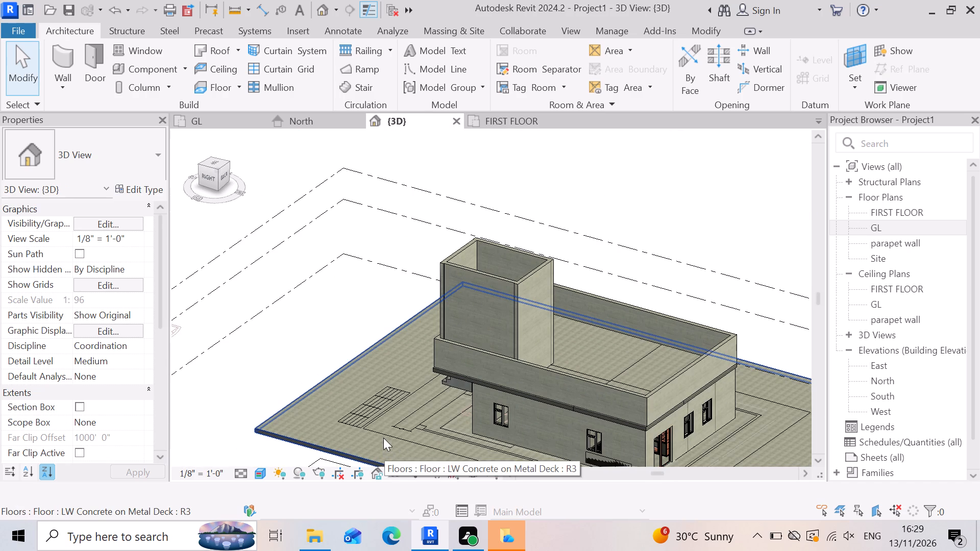
middle_click_drag(379, 430, 531, 462, "shift")
right_click_drag(379, 429, 531, 462, "shift")
scroll(531, 462, "down", 1)
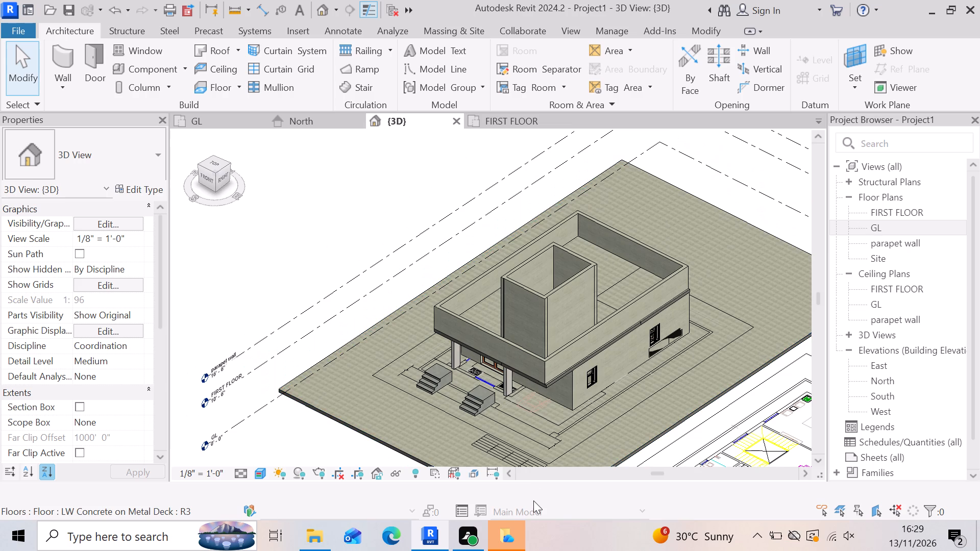
scroll(592, 379, "up", 3)
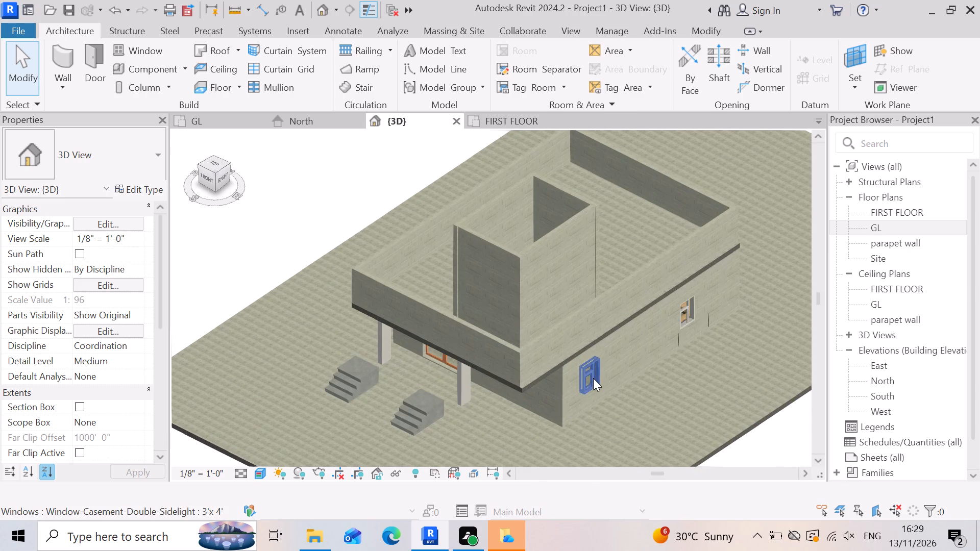
scroll(609, 370, "down", 2)
middle_click_drag(553, 423, 557, 421, "shift")
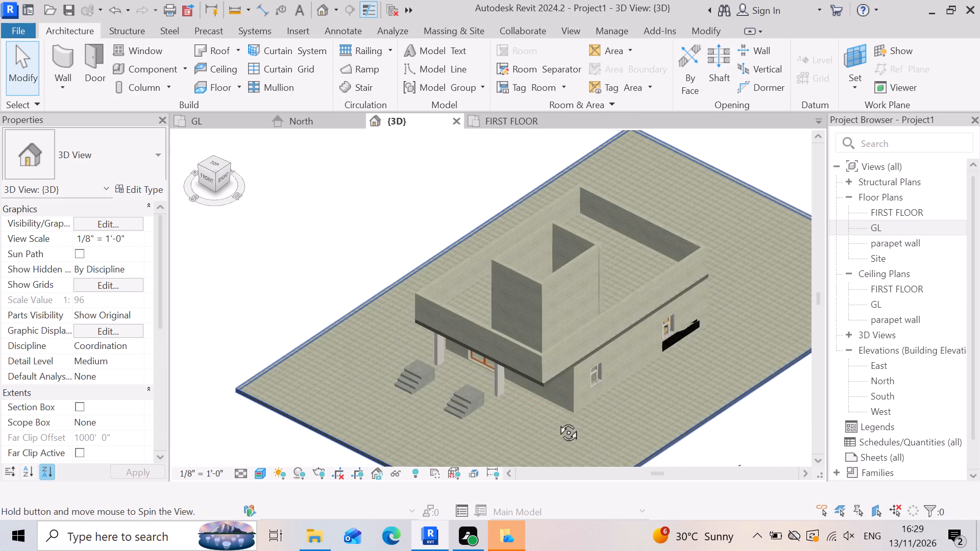
middle_click_drag(557, 421, 669, 348, "shift")
right_click_drag(558, 402, 669, 348, "shift")
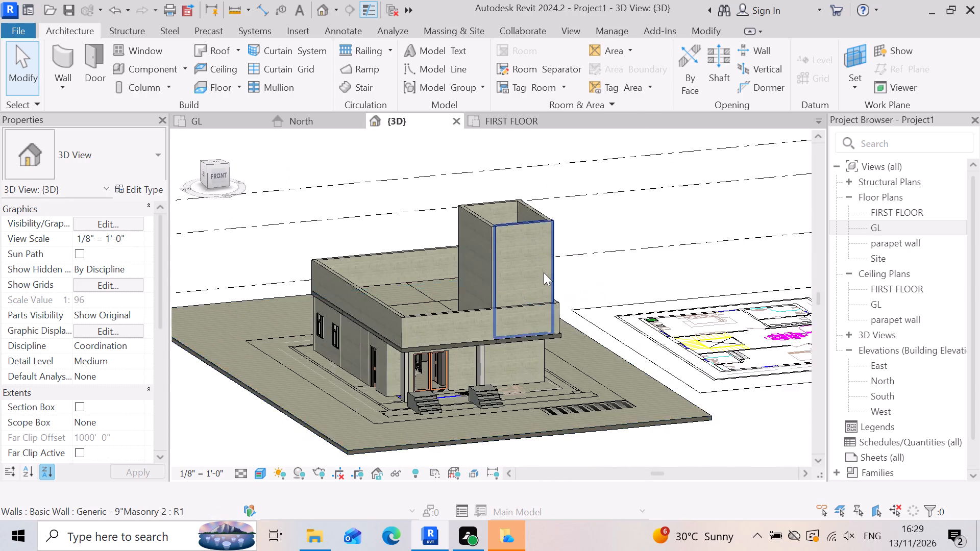
scroll(544, 272, "up", 5)
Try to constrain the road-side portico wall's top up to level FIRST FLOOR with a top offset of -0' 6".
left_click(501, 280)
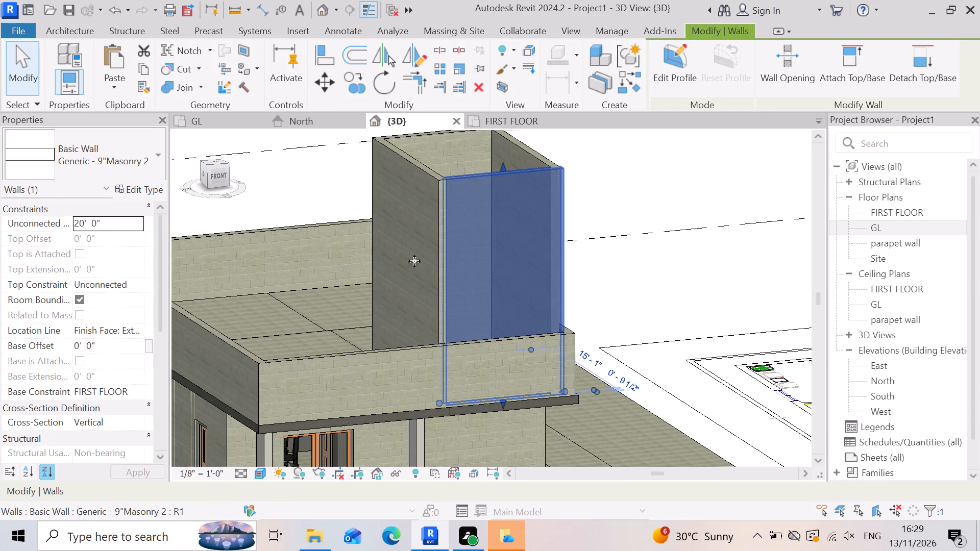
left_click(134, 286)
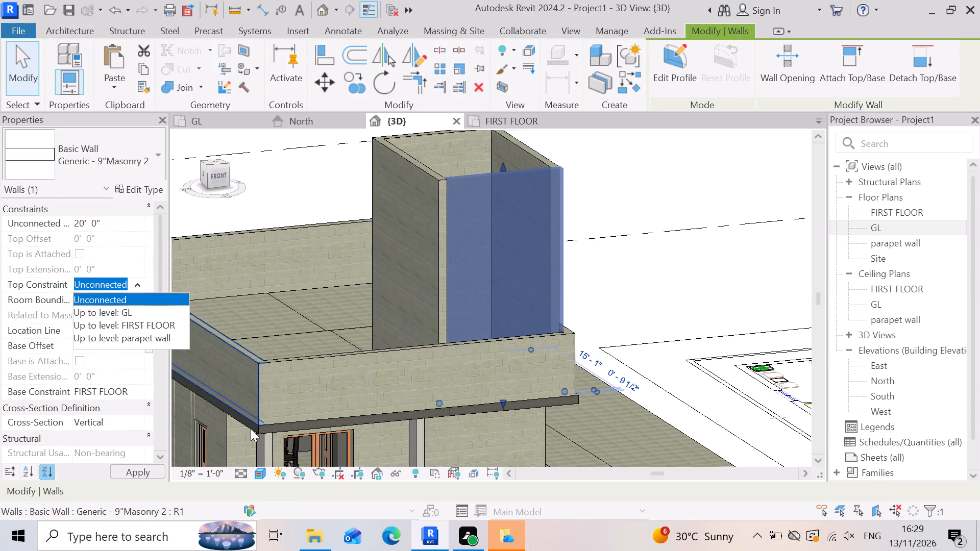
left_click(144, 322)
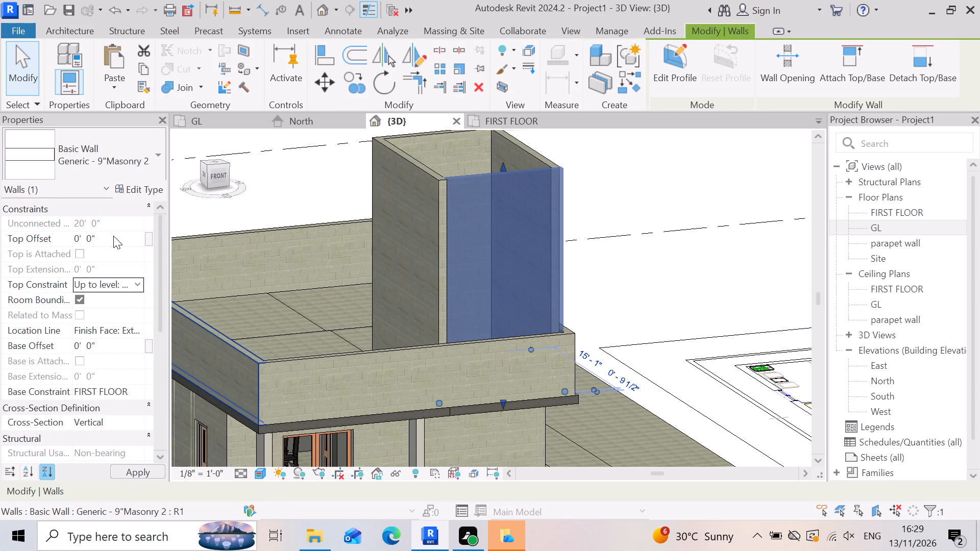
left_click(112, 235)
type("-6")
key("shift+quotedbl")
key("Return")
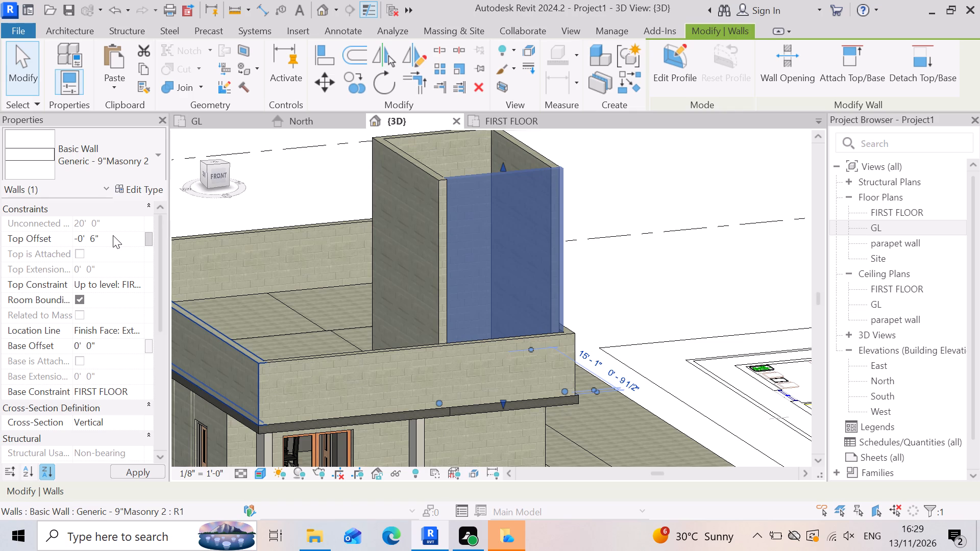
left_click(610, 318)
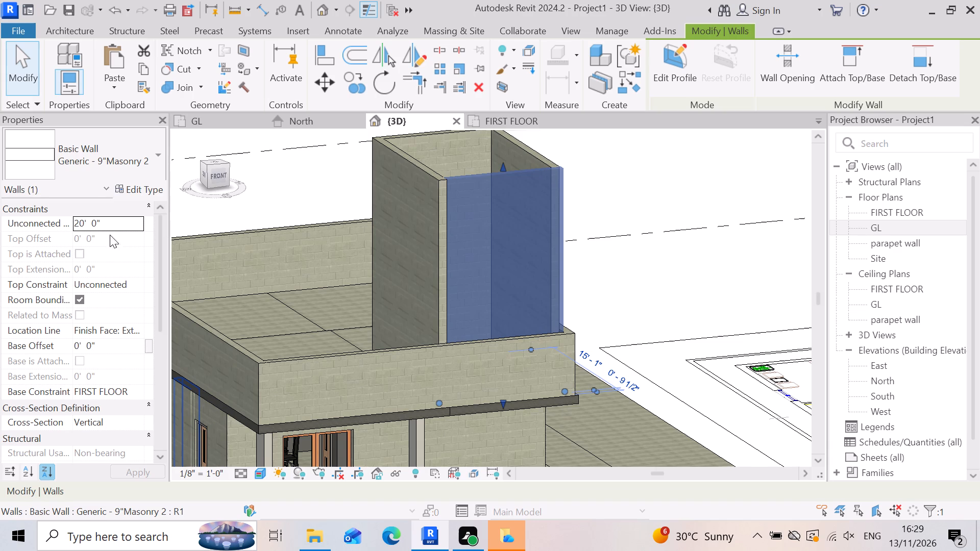
Constrain the road-side portico wall's top up to level parapet wall with a top offset of -0' 6".
left_click(139, 288)
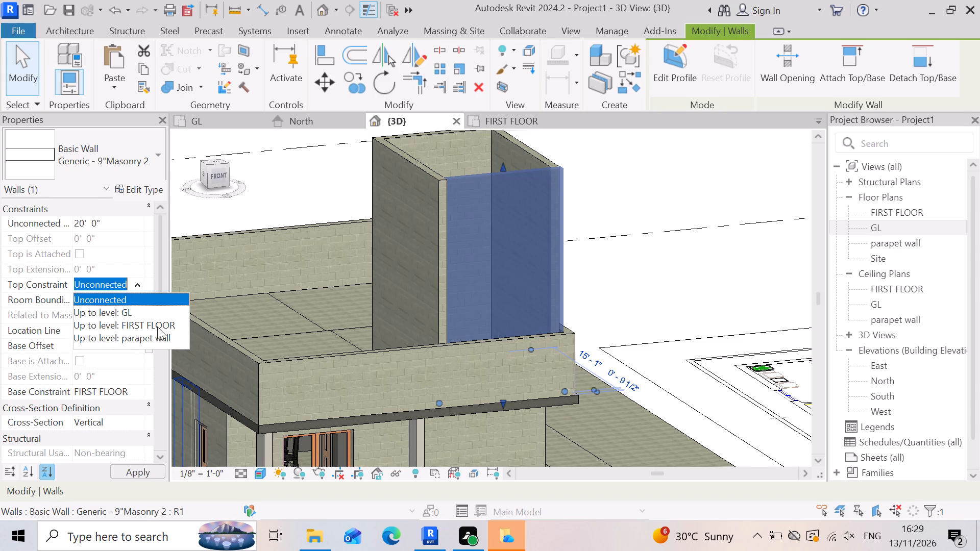
left_click(152, 337)
left_click(122, 236)
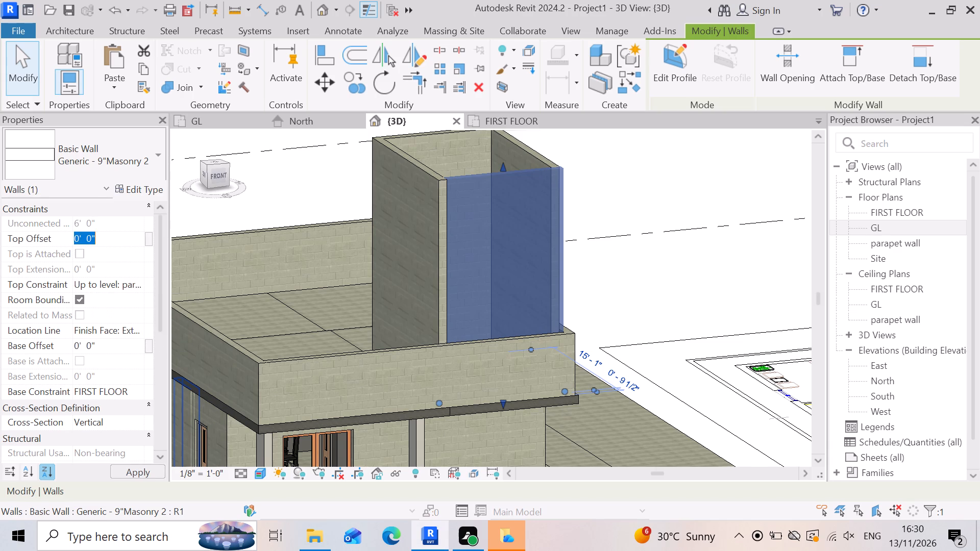
type("-6")
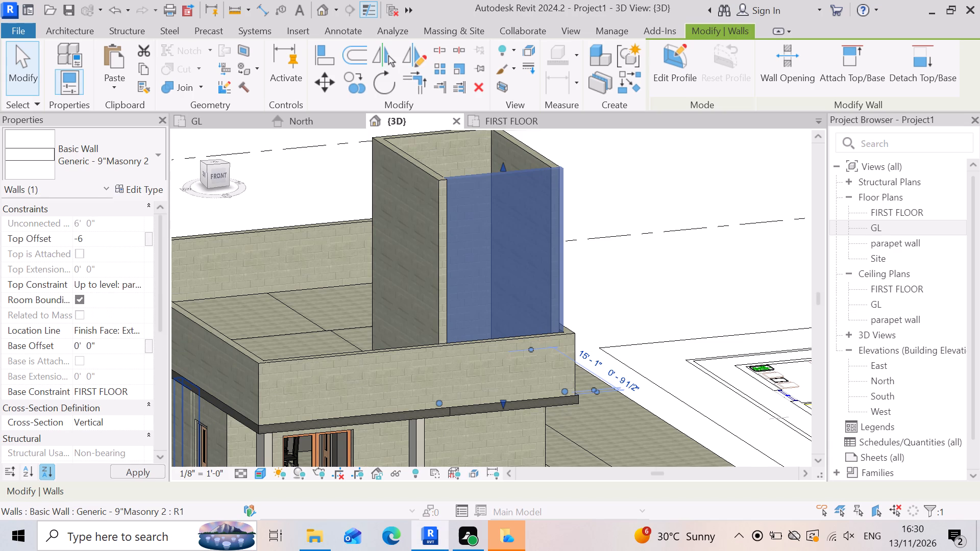
key("shift+quotedbl")
key("Return")
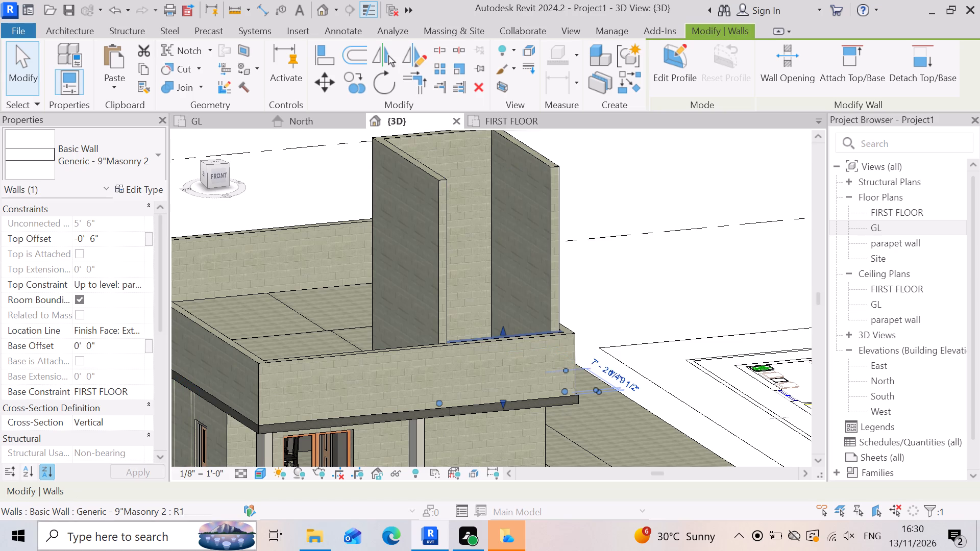
left_click(687, 408)
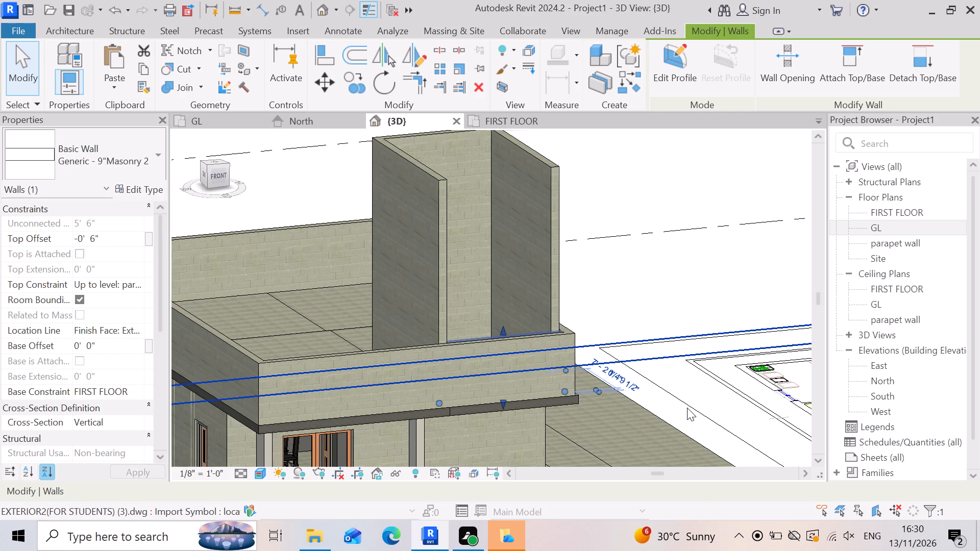
Raise the top of the road-side portico wall above the parapet, to a top offset of about 3' 4".
scroll(538, 353, "up", 5)
scroll(348, 363, "up", 3)
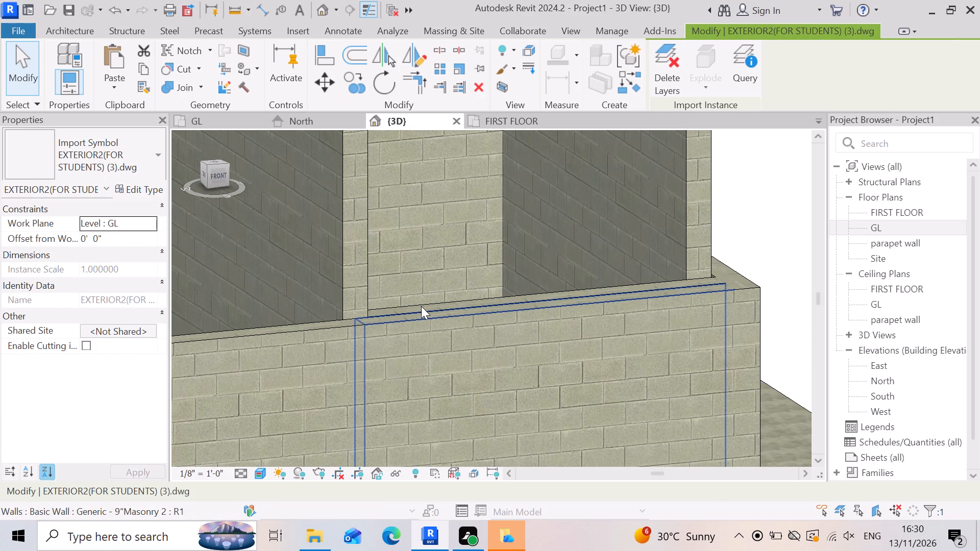
left_click(422, 306)
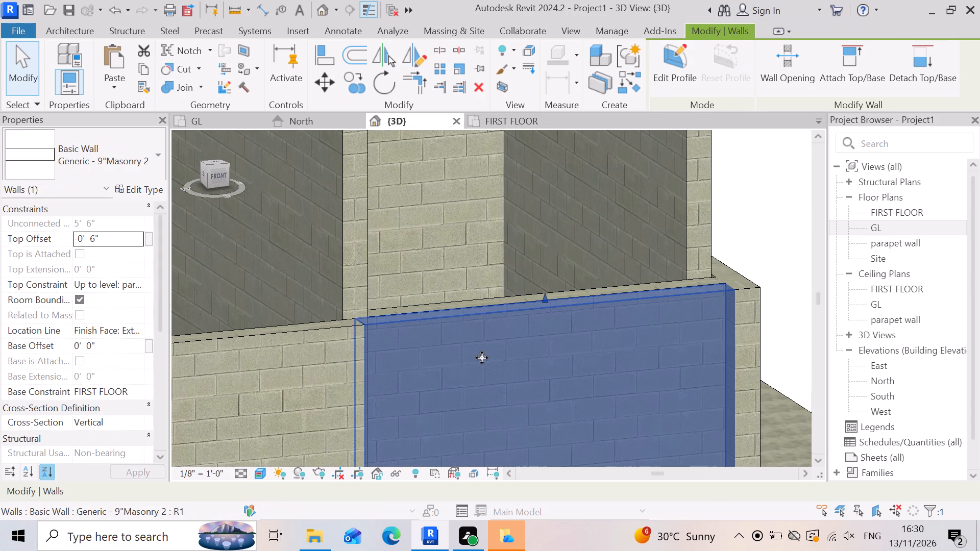
key("Escape")
scroll(466, 279, "up", 5)
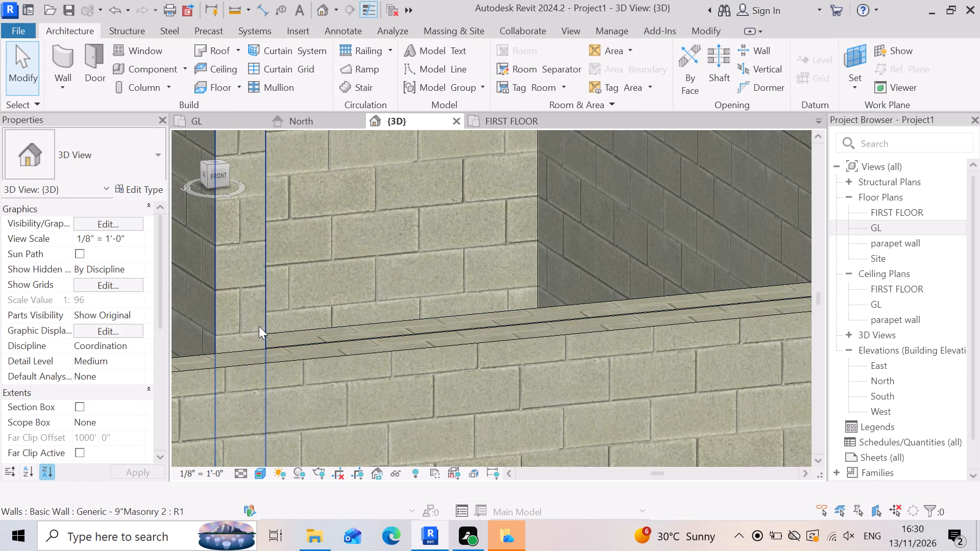
left_click(283, 335)
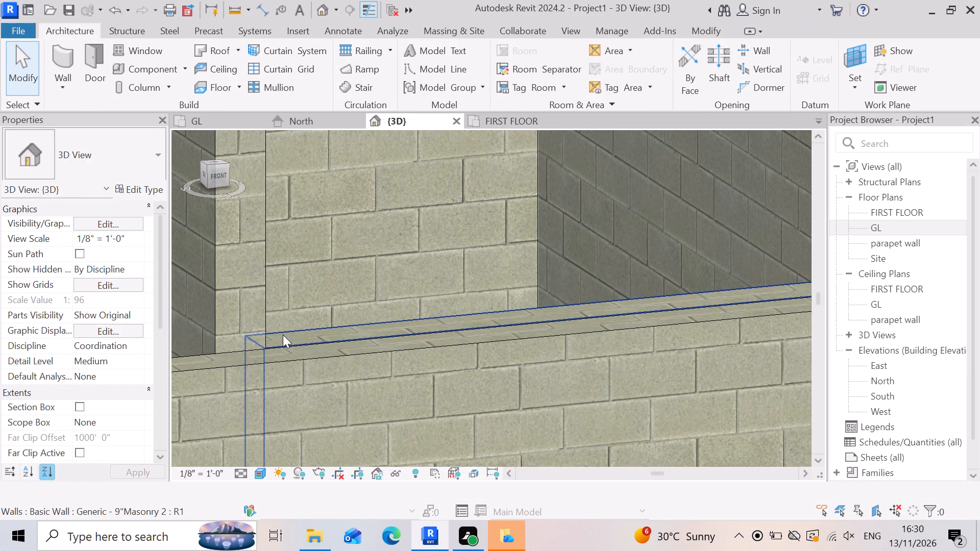
scroll(292, 360, "down", 5)
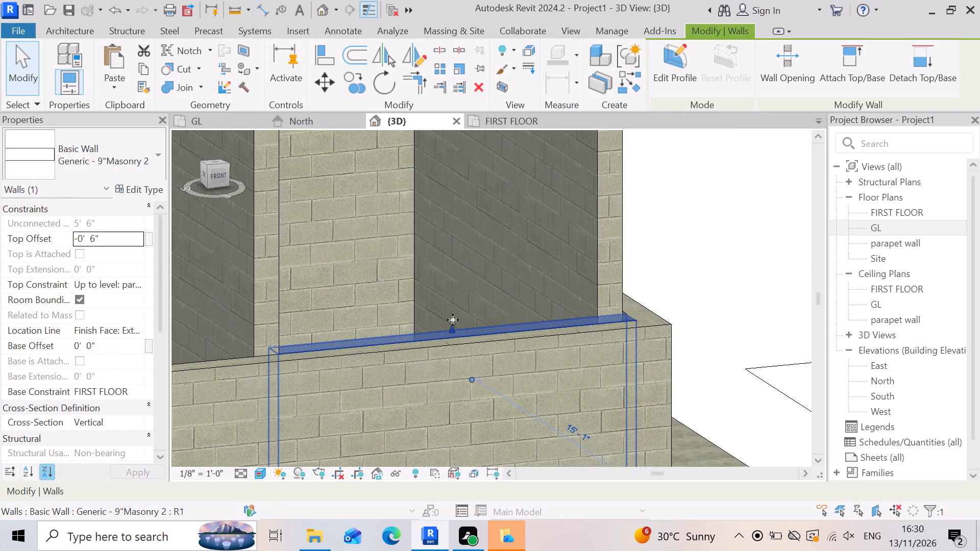
left_click_drag(450, 328, 465, 207)
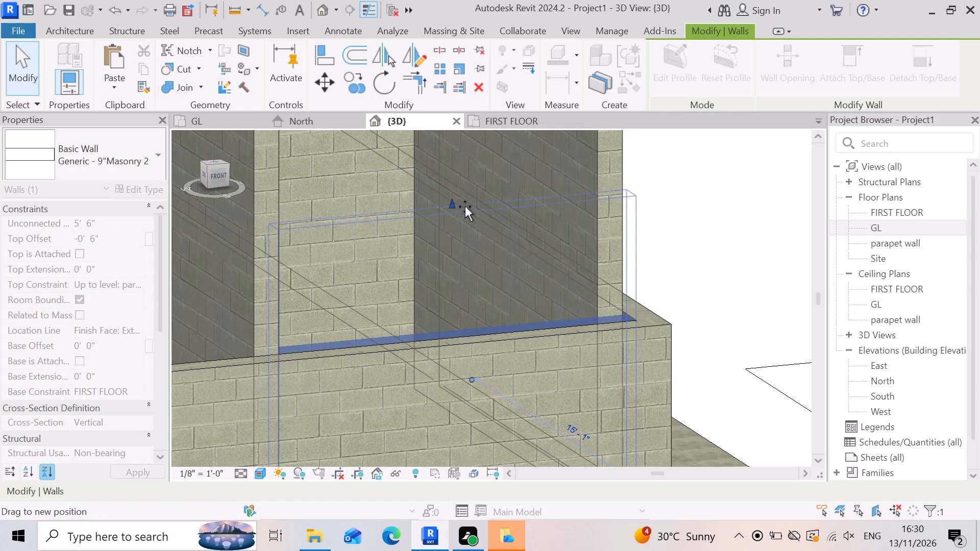
left_click_drag(465, 207, 465, 201)
left_click(465, 201)
key("Escape")
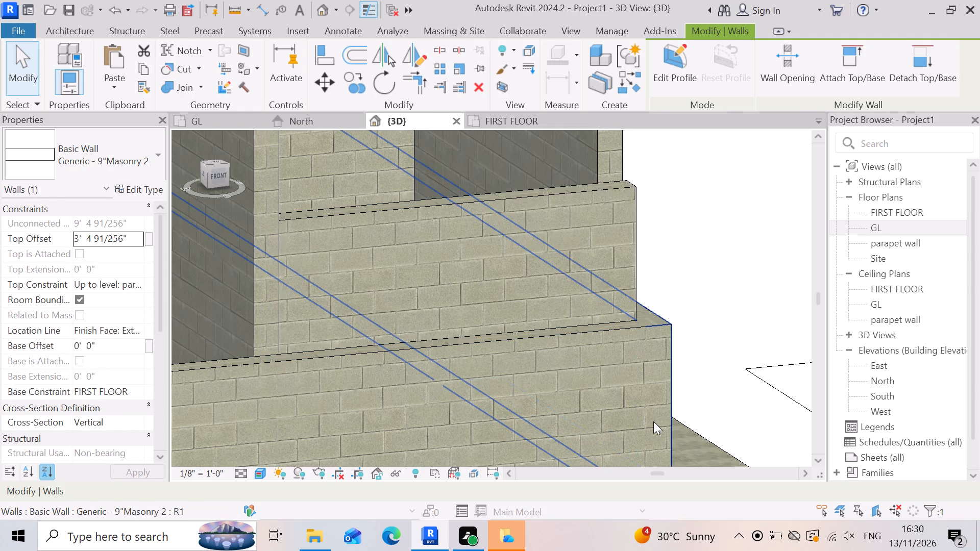
Raise the top of the road-side portico wall to roughly two-thirds of the adjoining side walls' visible height above the parapet.
scroll(689, 380, "down", 4)
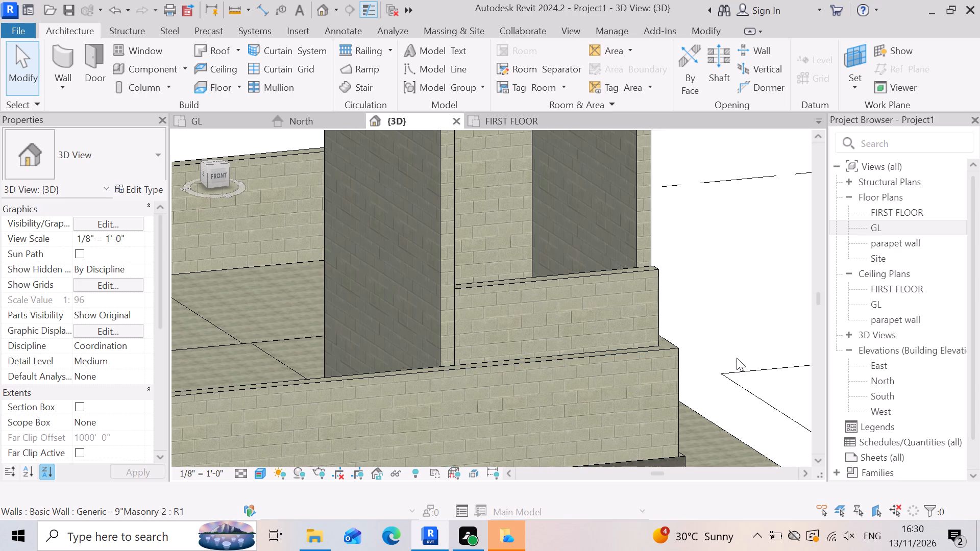
scroll(638, 422, "down", 3)
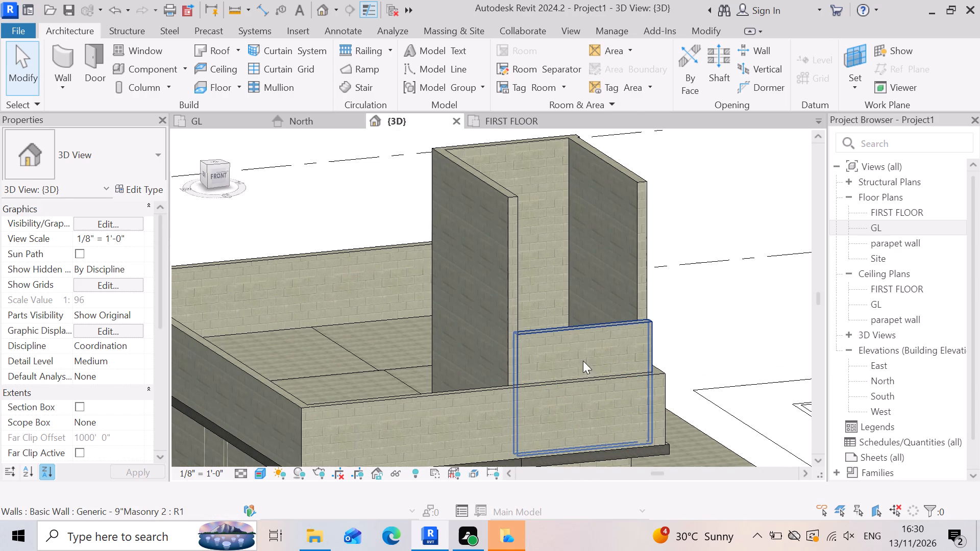
left_click(582, 359)
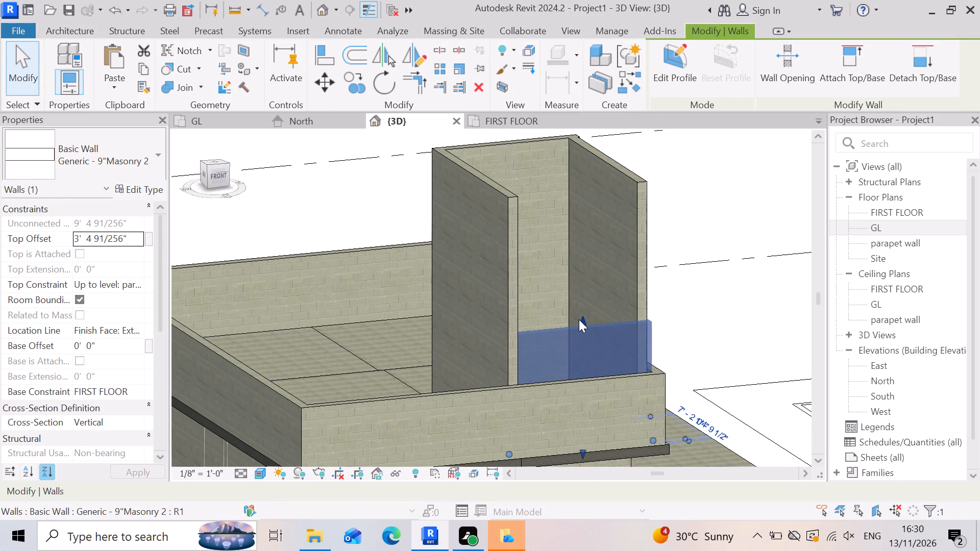
left_click_drag(584, 320, 587, 237)
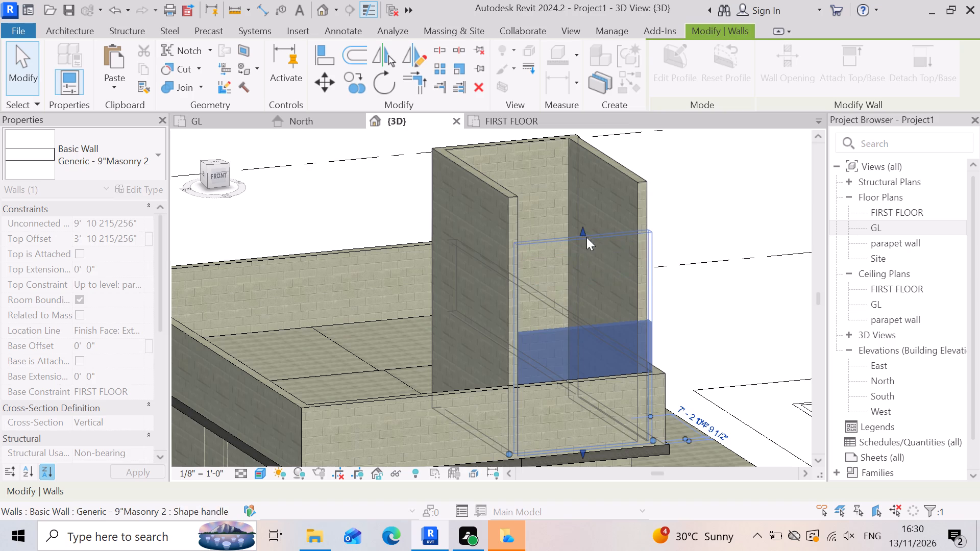
key("Escape")
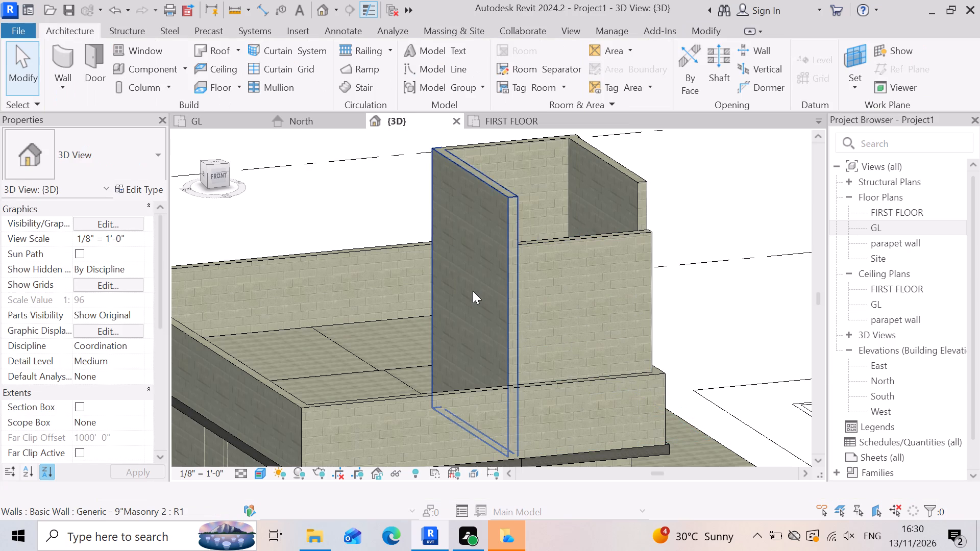
Lower the top of the kitchen-side portico wall to the road-side wall's top, an unconnected height of about 16' 2".
left_click(473, 291)
left_click_drag(475, 162, 477, 221)
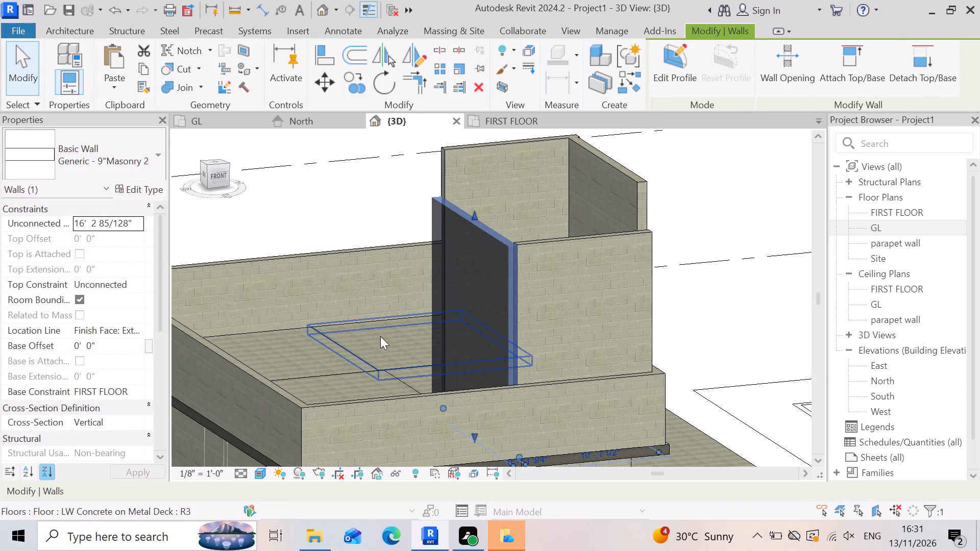
key("Escape")
Lower the top of the portico enclosure's rear wall to an unconnected height of about 16' 2", level with the kitchen-side wall.
scroll(424, 281, "down", 3)
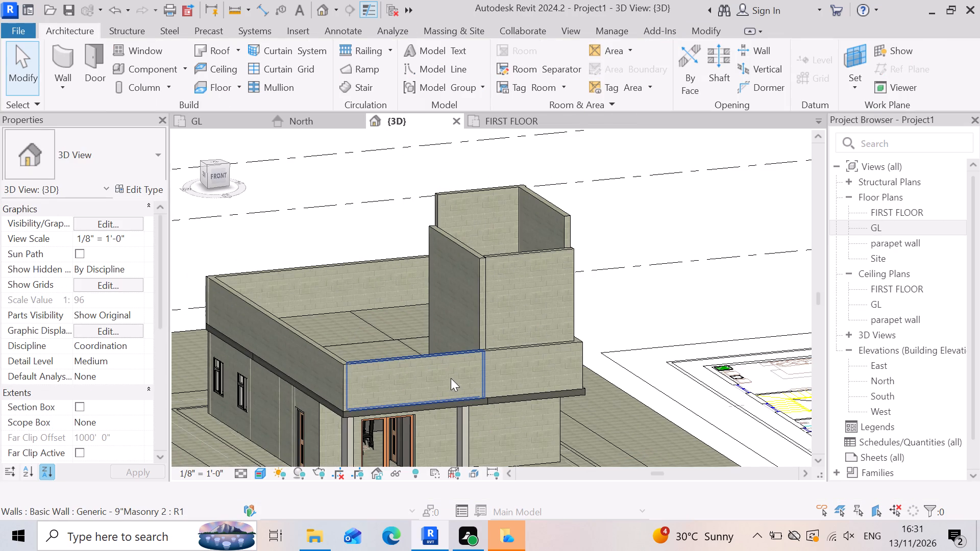
middle_click_drag(446, 360, 584, 347, "shift")
right_click_drag(448, 355, 584, 347, "shift")
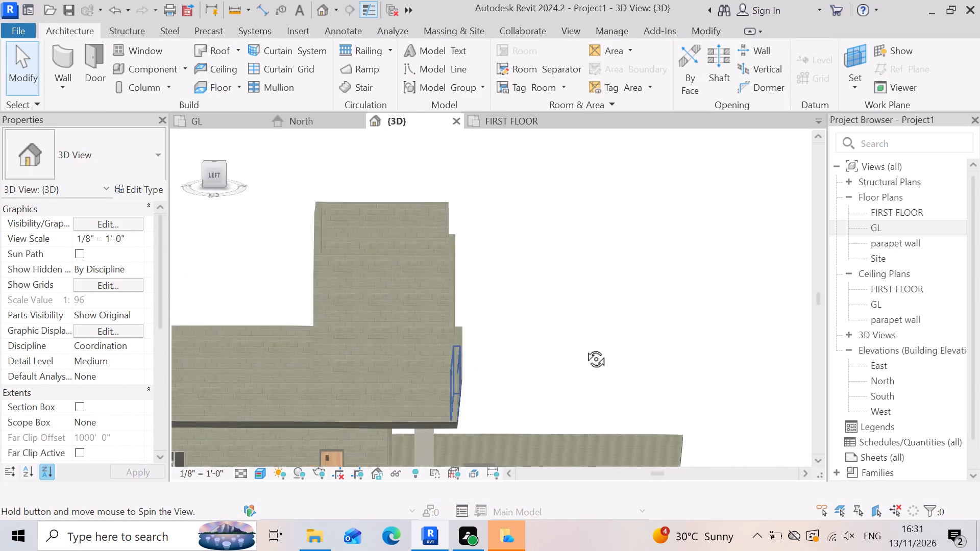
middle_click_drag(584, 347, 763, 391, "shift")
right_click_drag(584, 347, 764, 392, "shift")
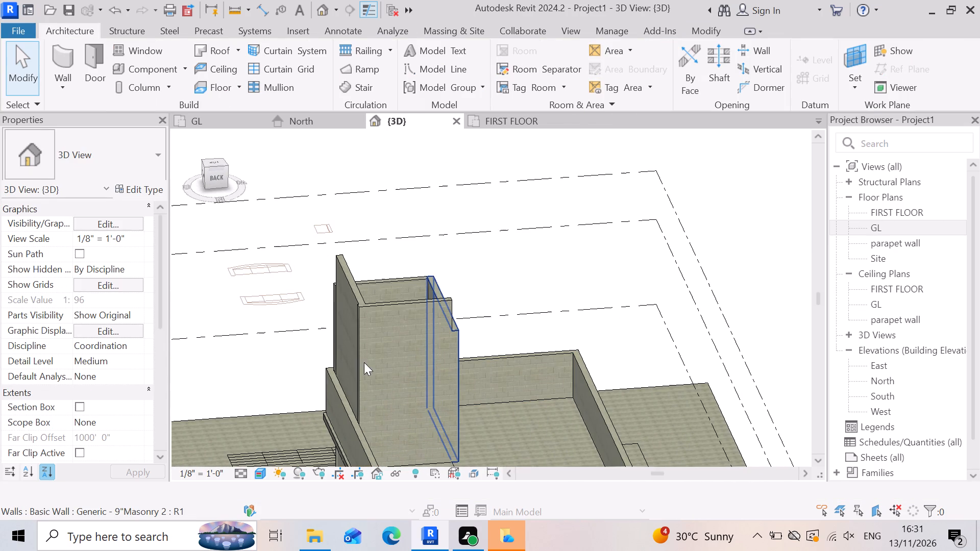
left_click(373, 367)
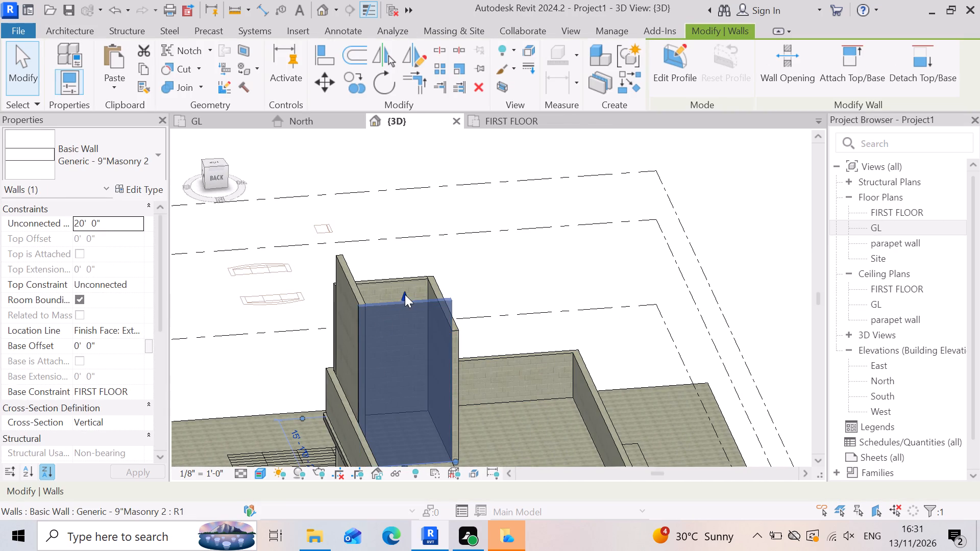
left_click_drag(405, 294, 418, 333)
left_click(418, 333)
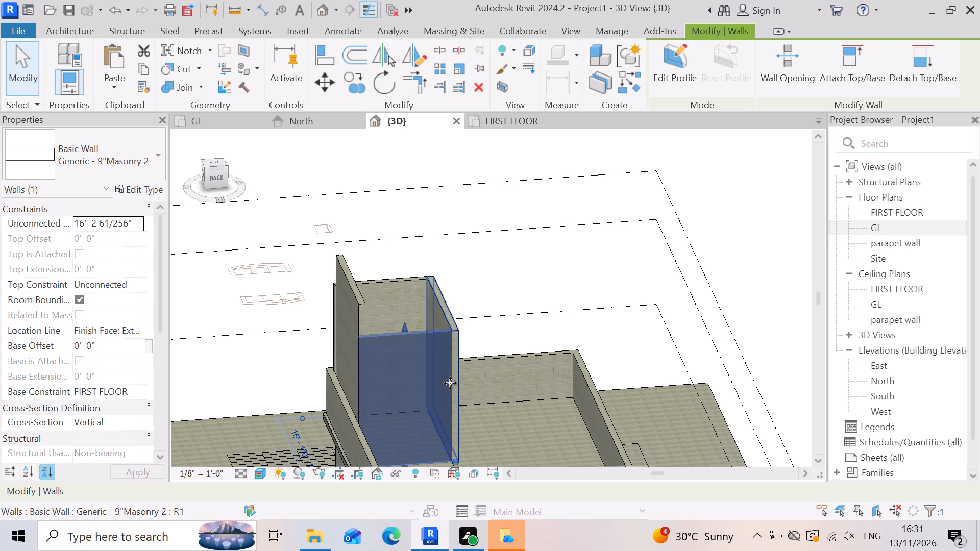
key("Escape")
Lower the top of the portico enclosure's outer side wall to an unconnected height of about 16' 2".
scroll(502, 319, "down", 3)
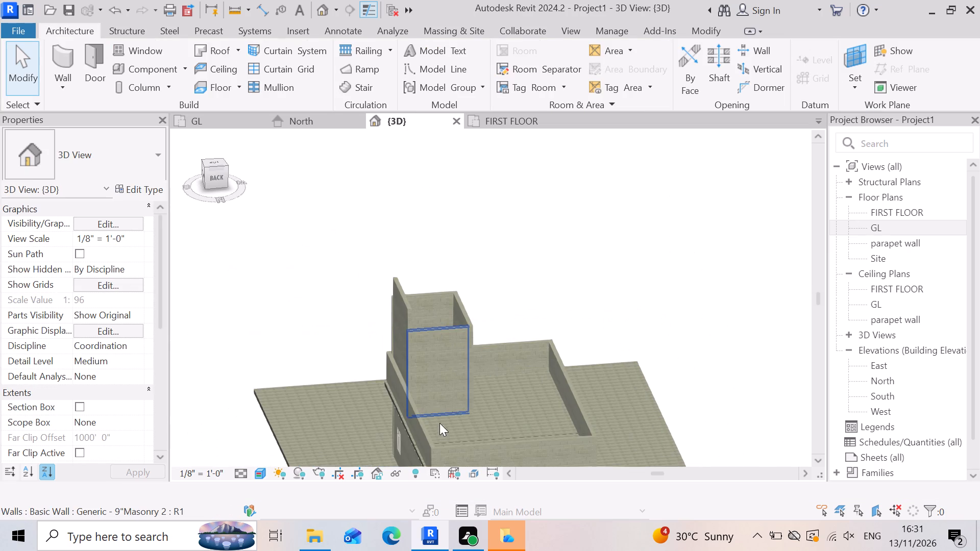
middle_click(438, 406, "shift")
right_click_drag(439, 400, 585, 405, "shift")
left_click(523, 328)
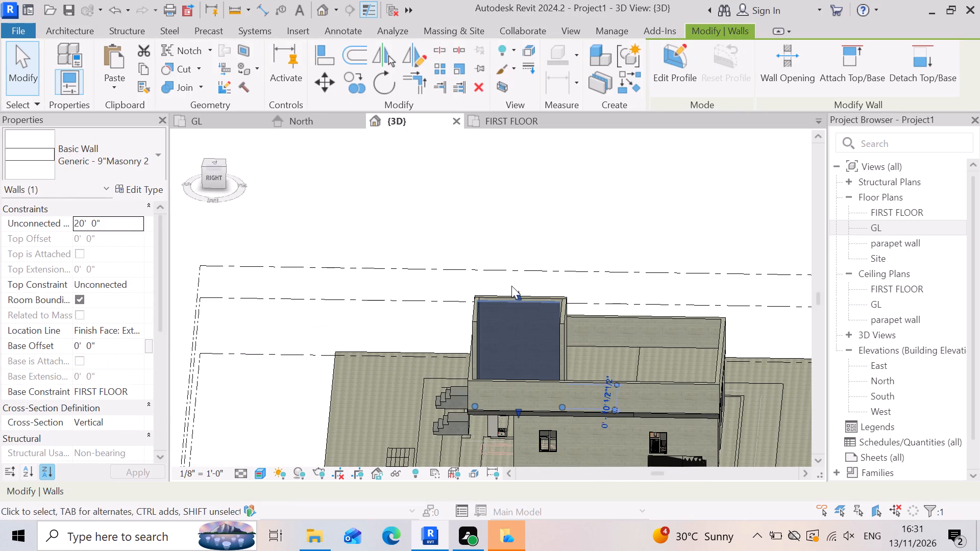
left_click_drag(519, 290, 529, 322)
key("Escape")
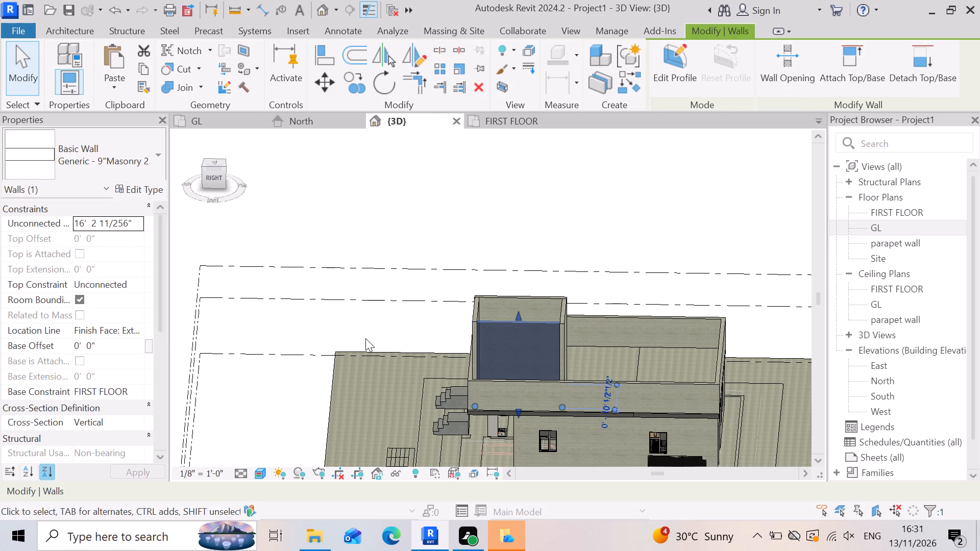
Examine the portico enclosure's wall tops and corner joints up close and from the road-side corner to check that they align.
scroll(600, 327, "up", 5)
scroll(521, 373, "up", 1)
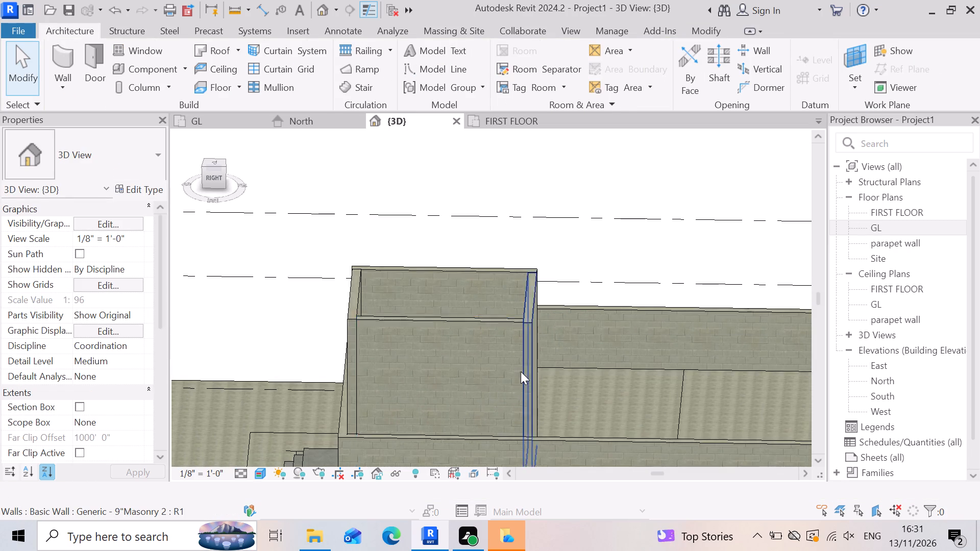
scroll(521, 371, "up", 4)
scroll(531, 291, "up", 5)
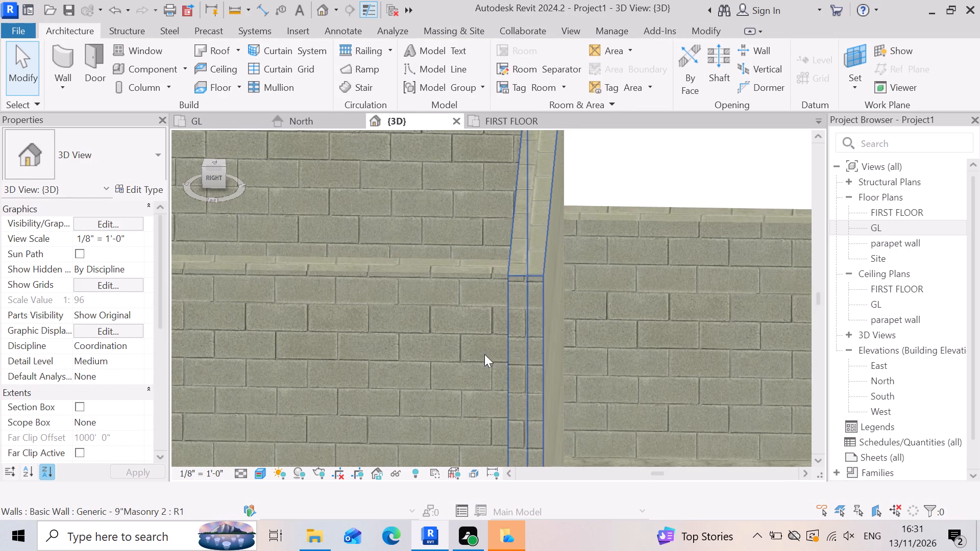
scroll(508, 253, "up", 5)
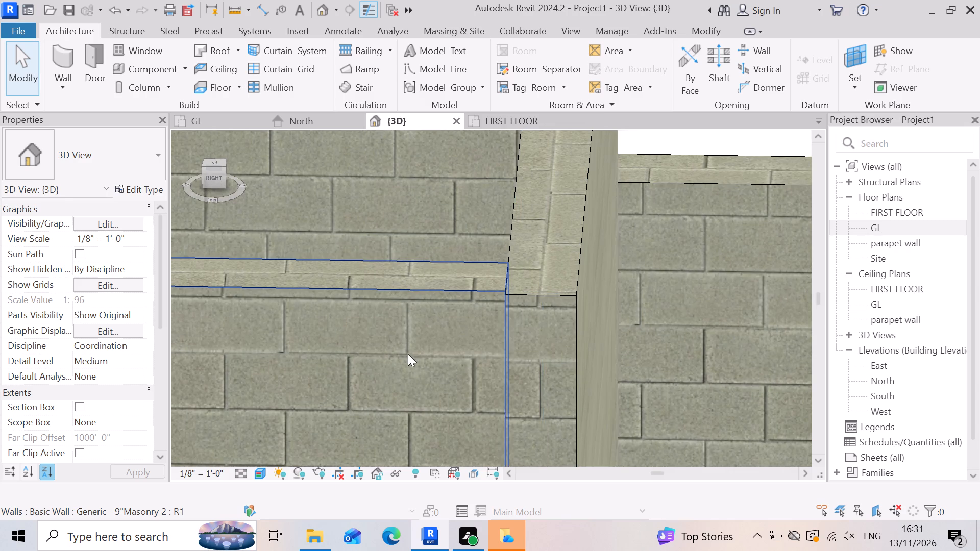
scroll(623, 240, "down", 7)
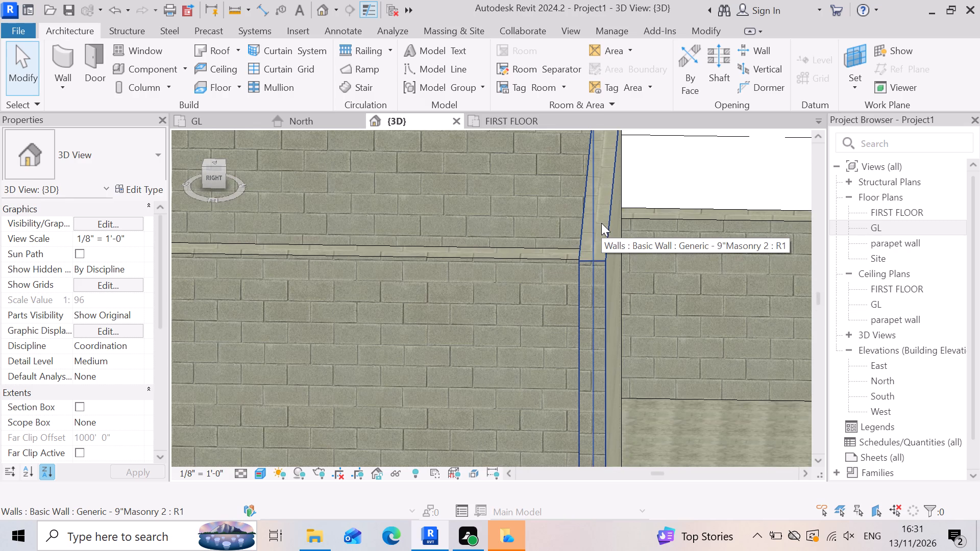
scroll(602, 215, "up", 5)
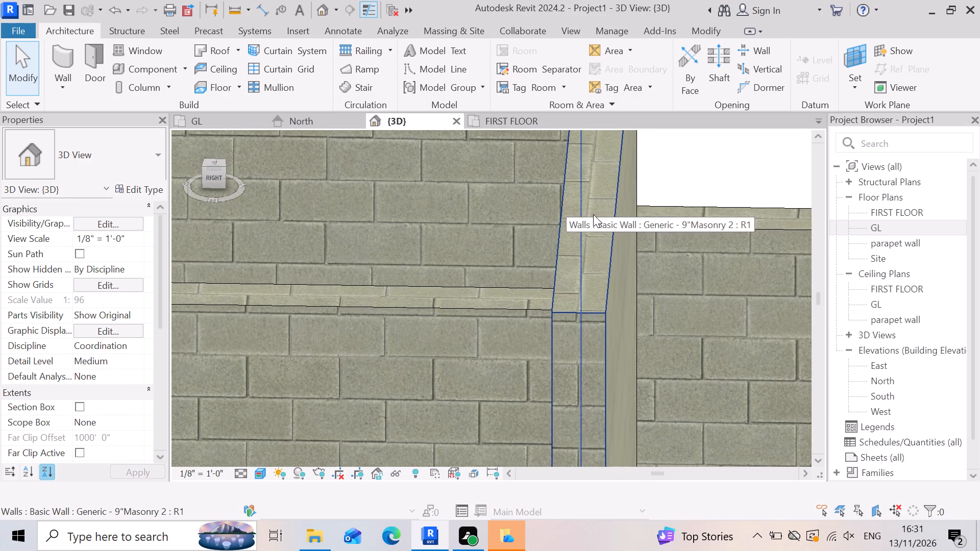
left_click(593, 214)
key("Escape")
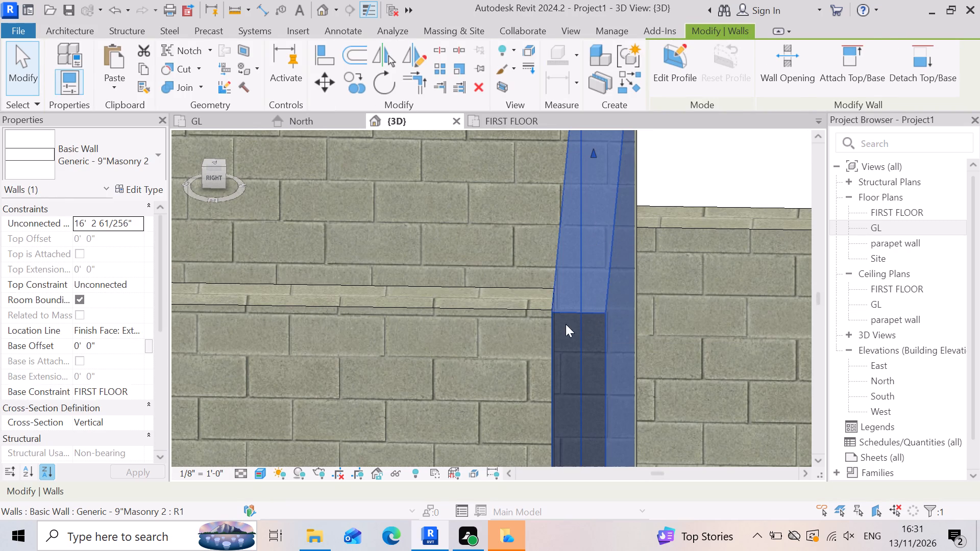
left_click(480, 322)
scroll(654, 305, "down", 6)
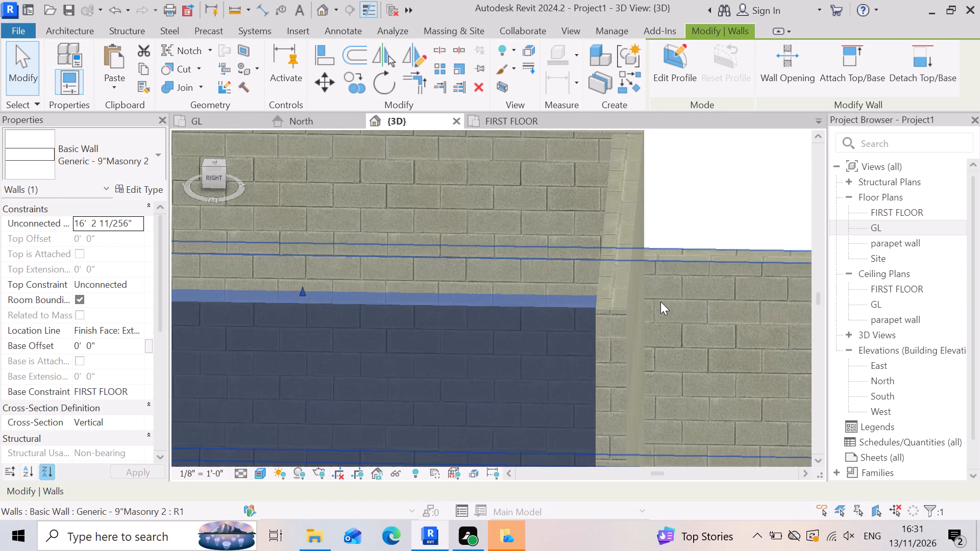
scroll(660, 302, "down", 4)
key("Escape")
scroll(603, 328, "down", 3)
middle_click_drag(536, 413, 627, 398, "shift")
right_click_drag(545, 397, 627, 398, "shift")
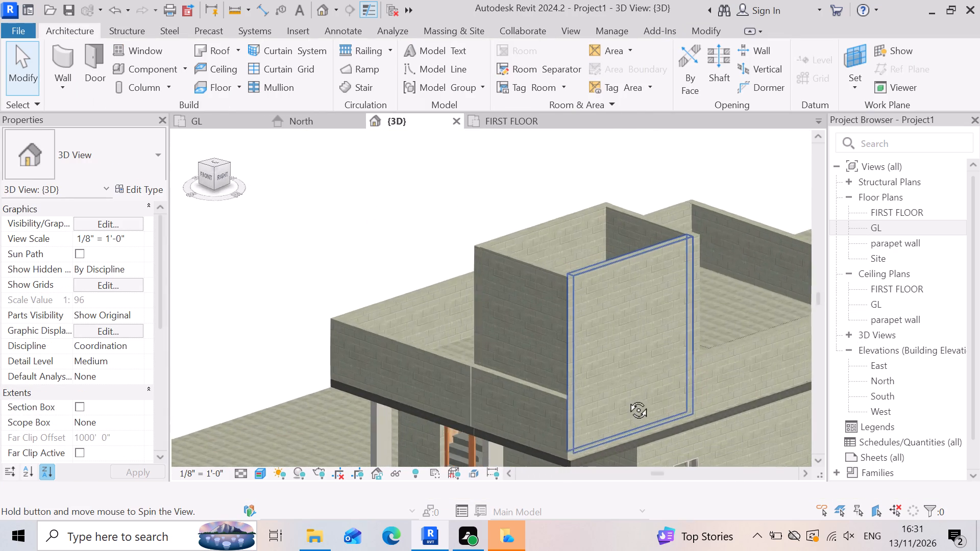
middle_click_drag(627, 398, 633, 396, "shift")
right_click_drag(627, 398, 633, 396, "shift")
scroll(580, 357, "up", 2)
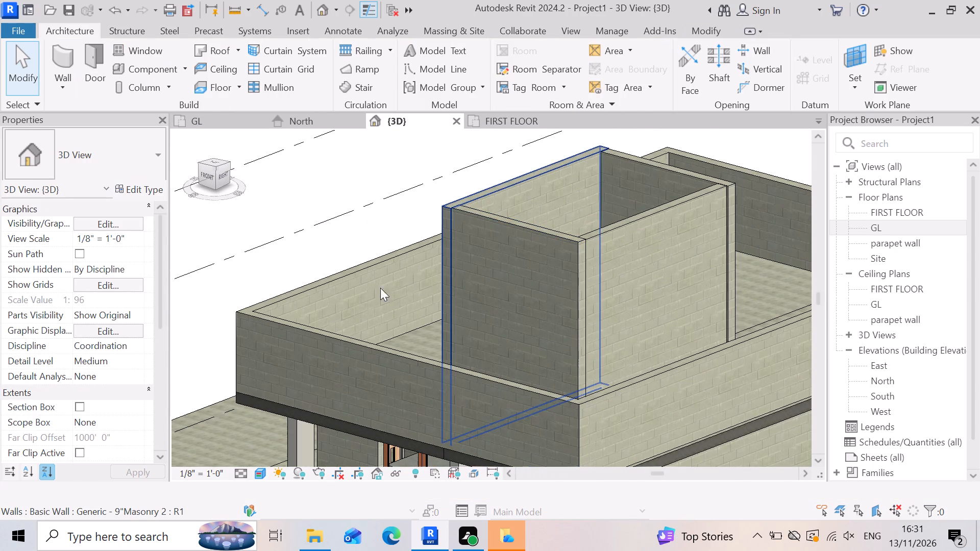
scroll(484, 221, "up", 5)
scroll(406, 274, "down", 6)
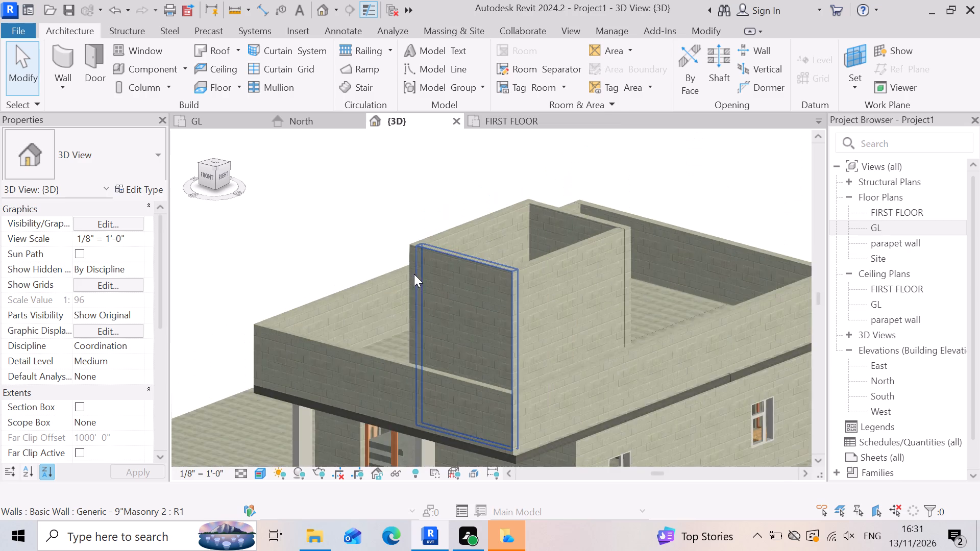
scroll(414, 274, "down", 3)
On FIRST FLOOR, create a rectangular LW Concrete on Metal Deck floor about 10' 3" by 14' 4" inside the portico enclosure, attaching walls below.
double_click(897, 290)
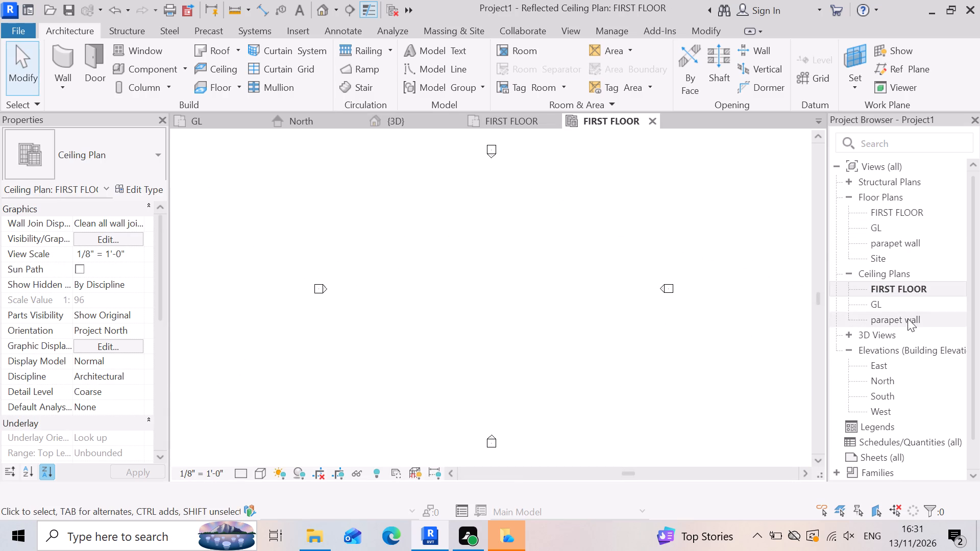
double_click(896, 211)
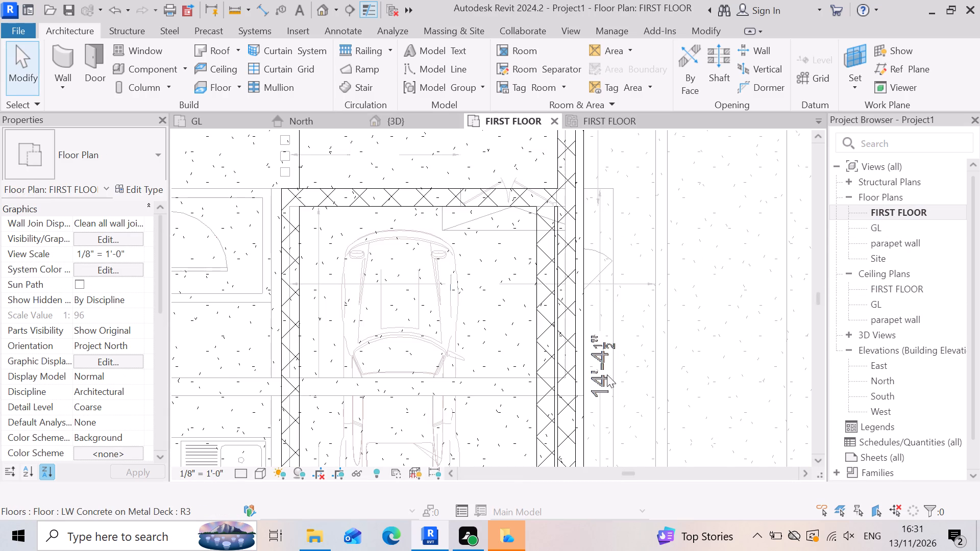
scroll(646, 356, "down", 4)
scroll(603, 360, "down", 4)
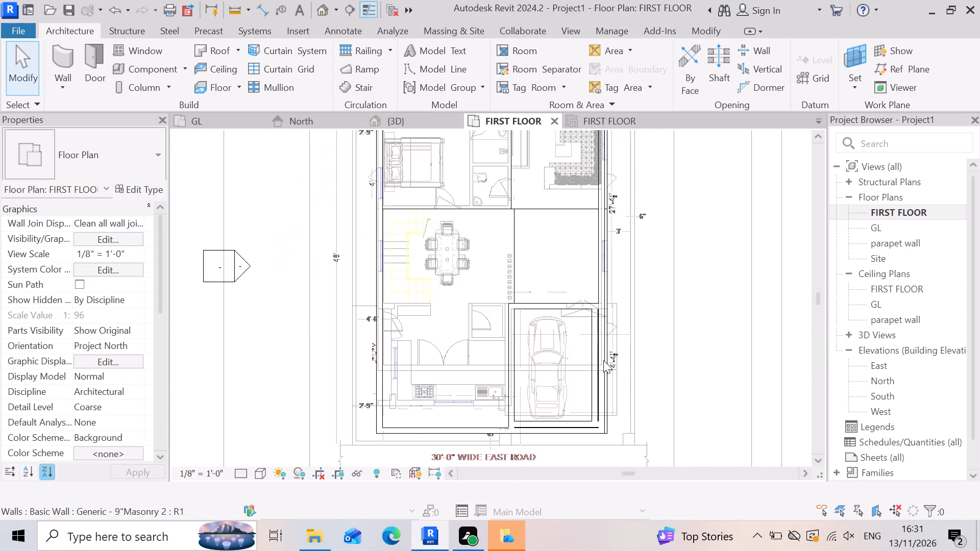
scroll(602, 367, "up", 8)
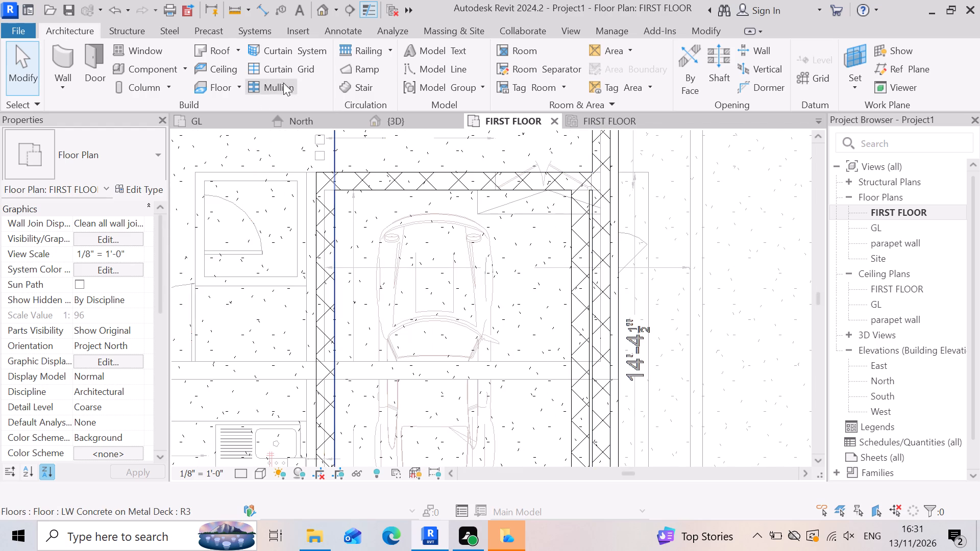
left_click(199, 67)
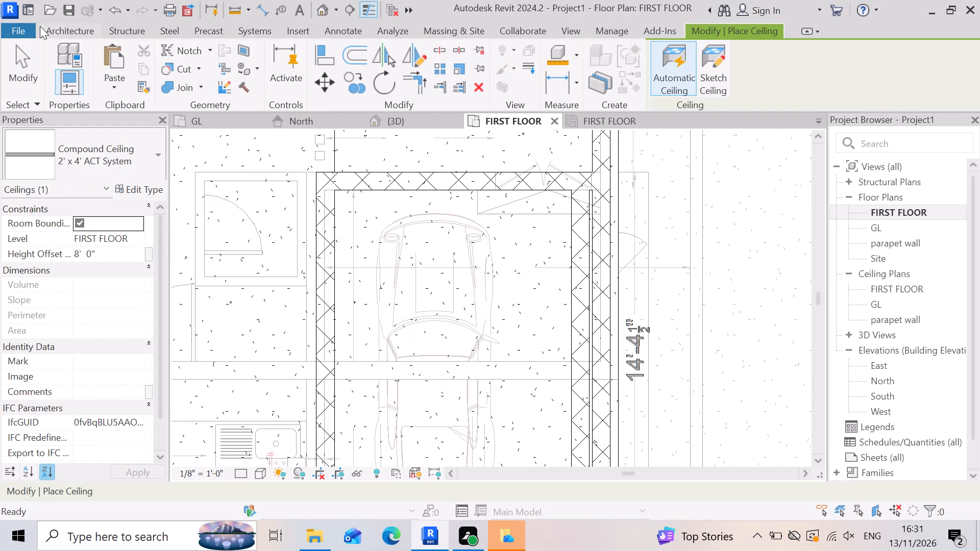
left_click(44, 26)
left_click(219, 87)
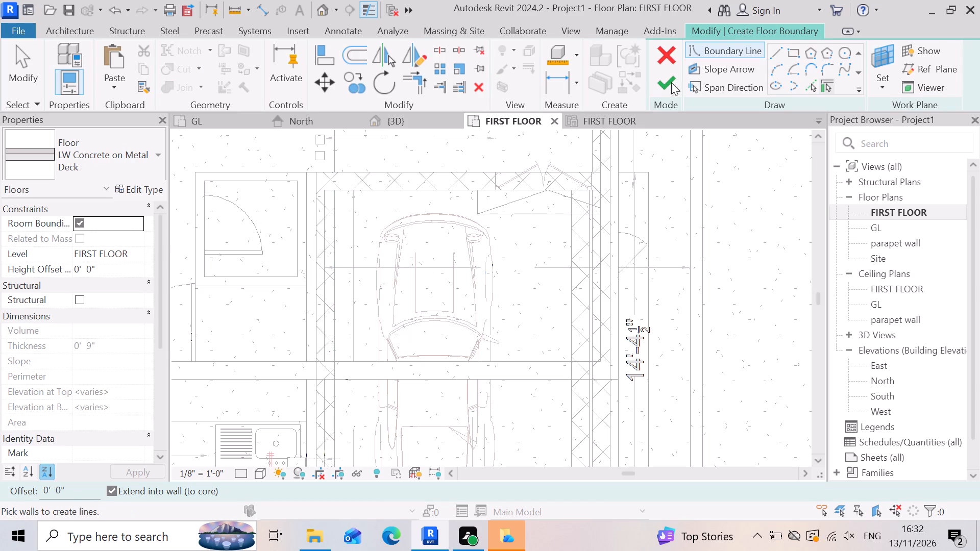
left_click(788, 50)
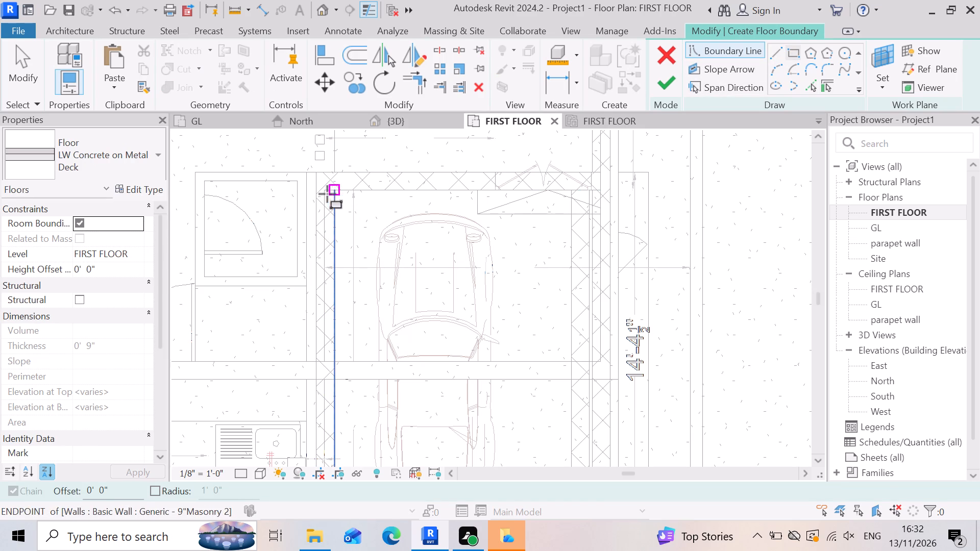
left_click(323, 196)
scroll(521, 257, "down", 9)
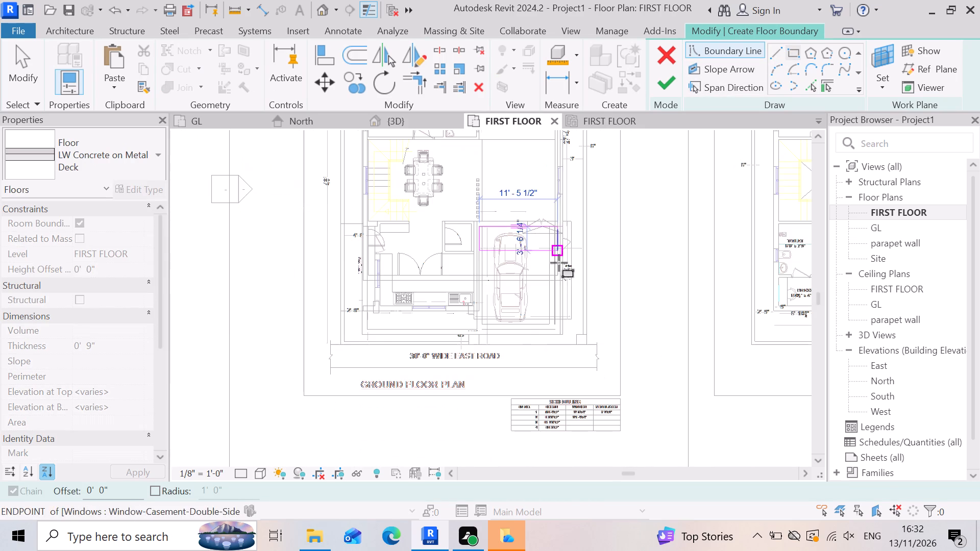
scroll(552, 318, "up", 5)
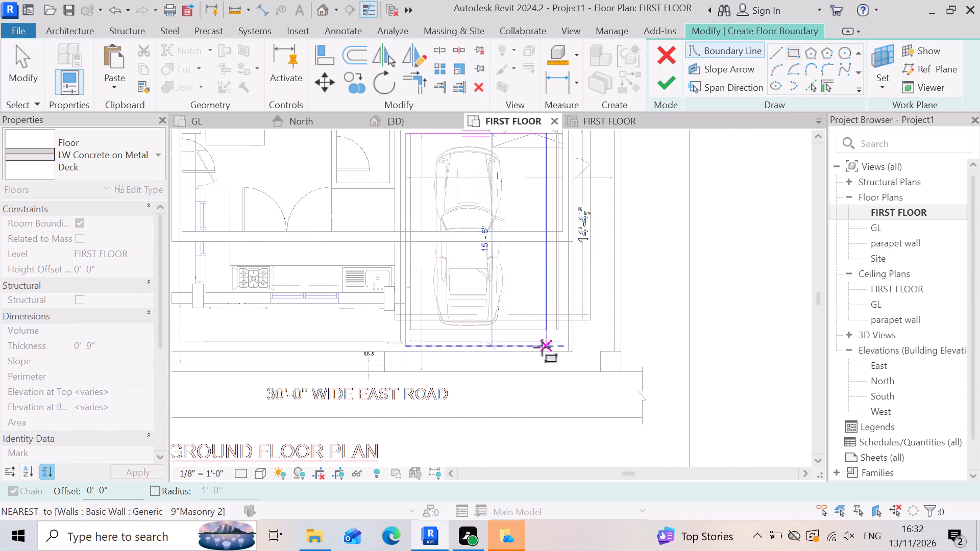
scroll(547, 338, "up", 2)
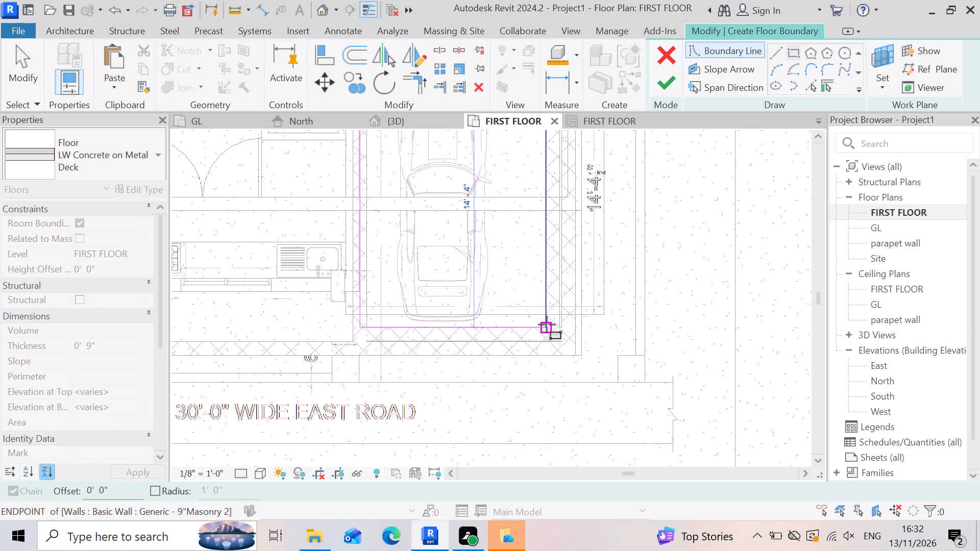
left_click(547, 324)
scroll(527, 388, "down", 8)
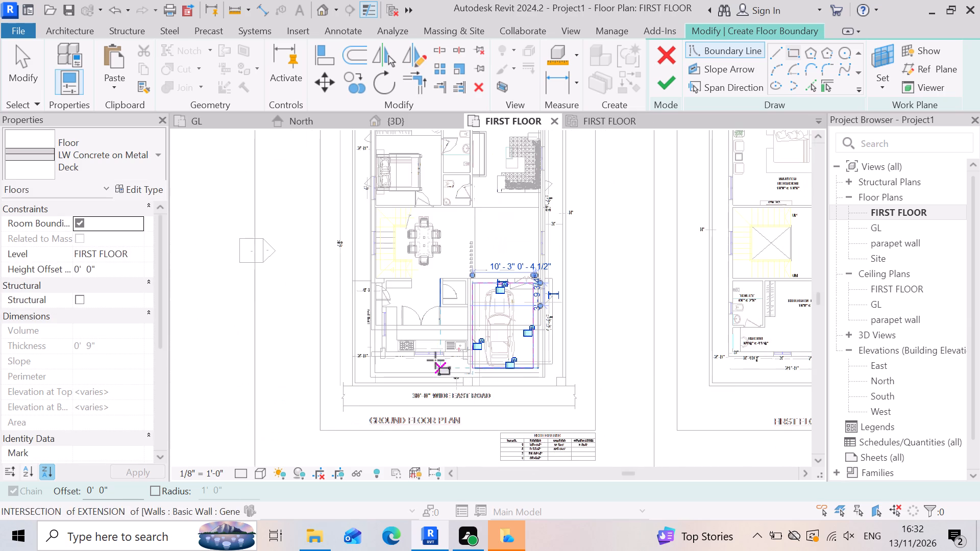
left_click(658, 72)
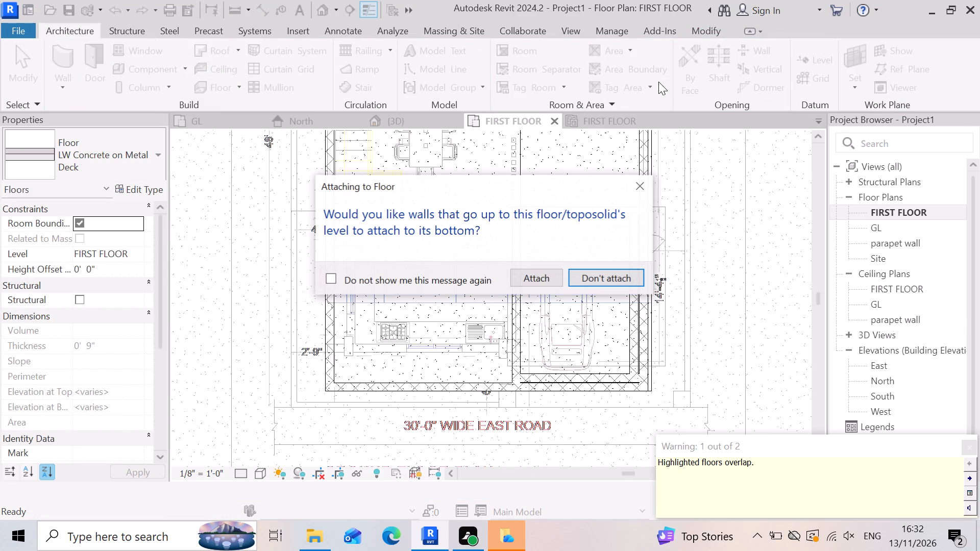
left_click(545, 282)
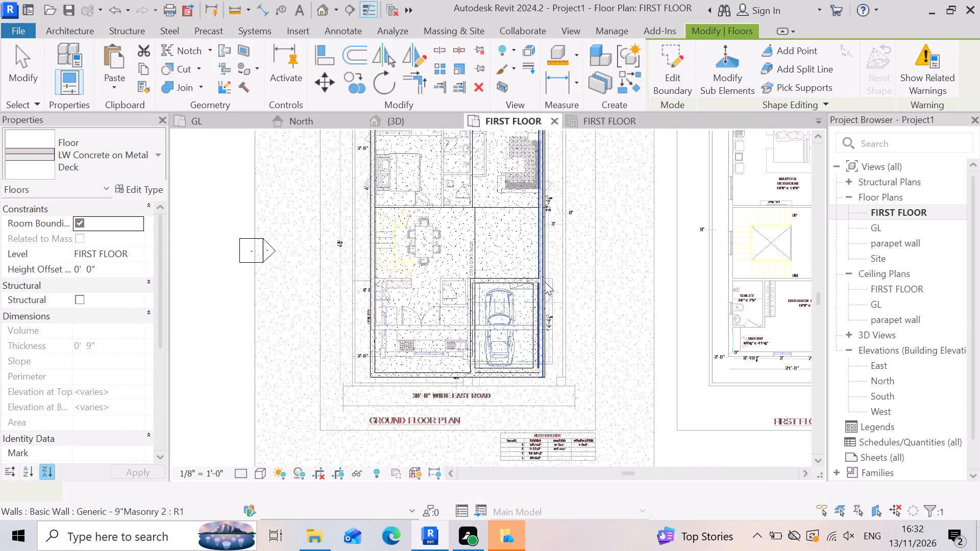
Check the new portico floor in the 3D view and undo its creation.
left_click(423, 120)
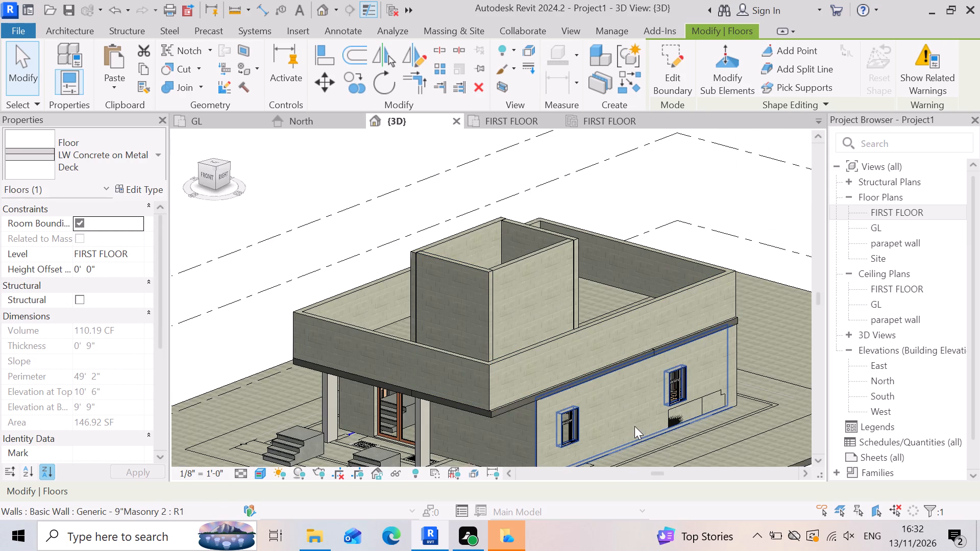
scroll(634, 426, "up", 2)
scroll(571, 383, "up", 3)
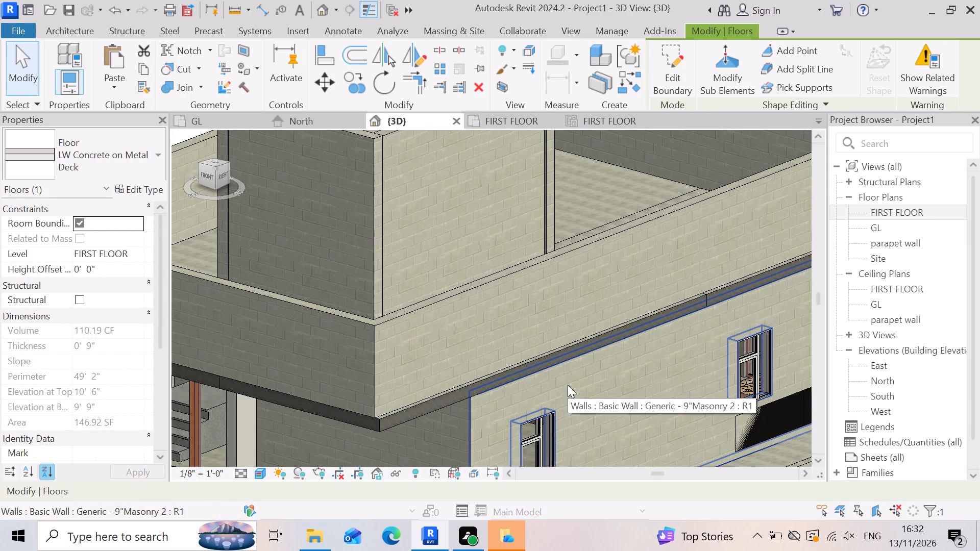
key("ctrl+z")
Examine the house from the road-side corner and from the front, focusing on the parapet and portico enclosure walls.
scroll(550, 339, "down", 7)
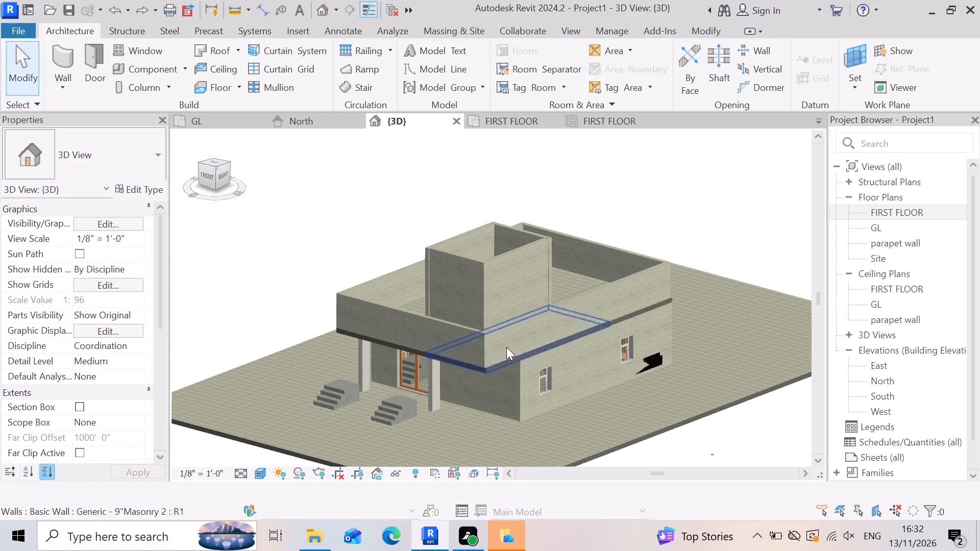
scroll(437, 247, "up", 2)
scroll(457, 238, "down", 2)
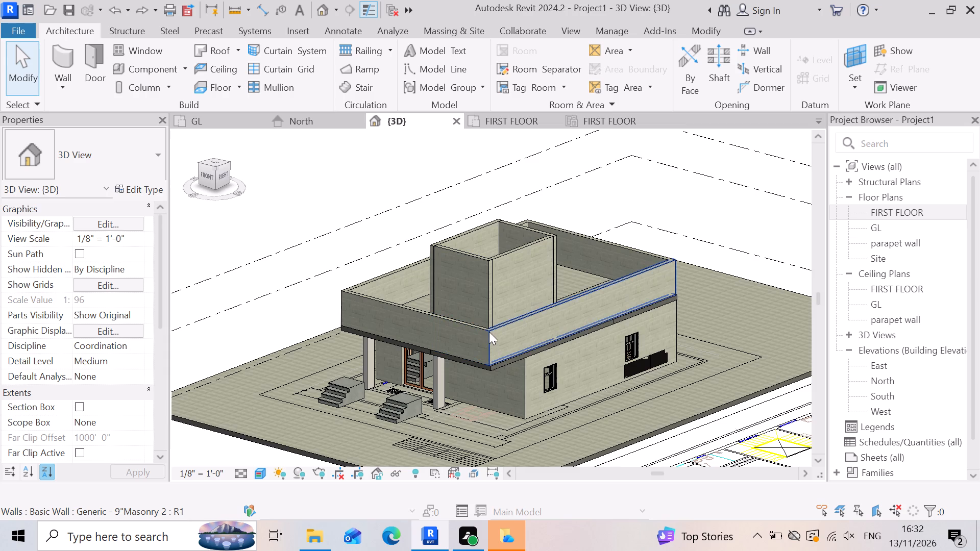
key("Escape")
scroll(480, 247, "up", 4)
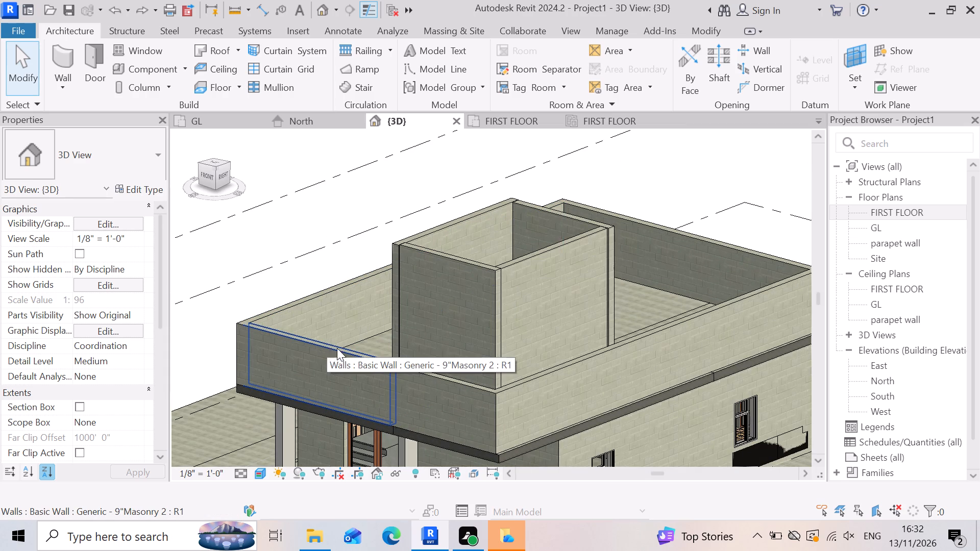
scroll(432, 273, "down", 6)
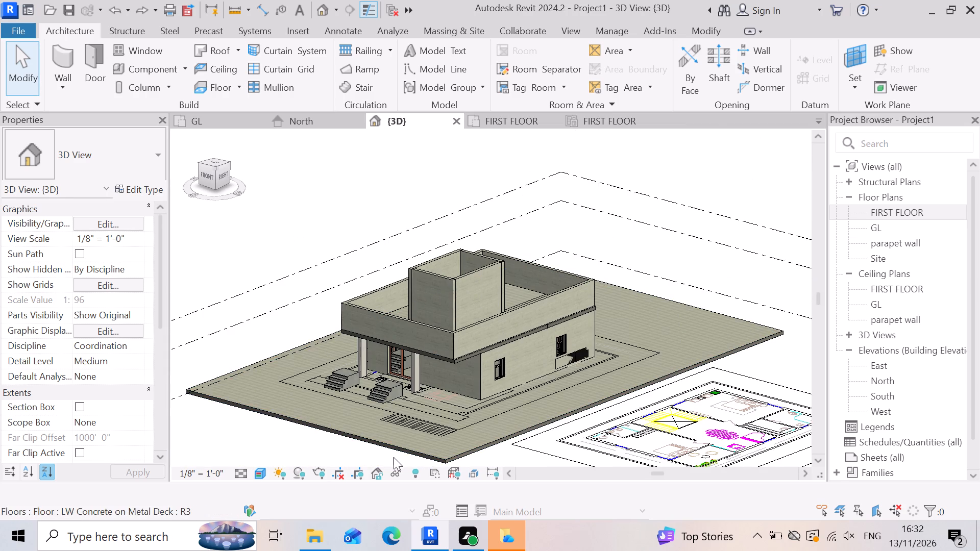
right_click_drag(385, 428, 443, 393, "shift")
middle_click_drag(386, 421, 443, 393, "shift")
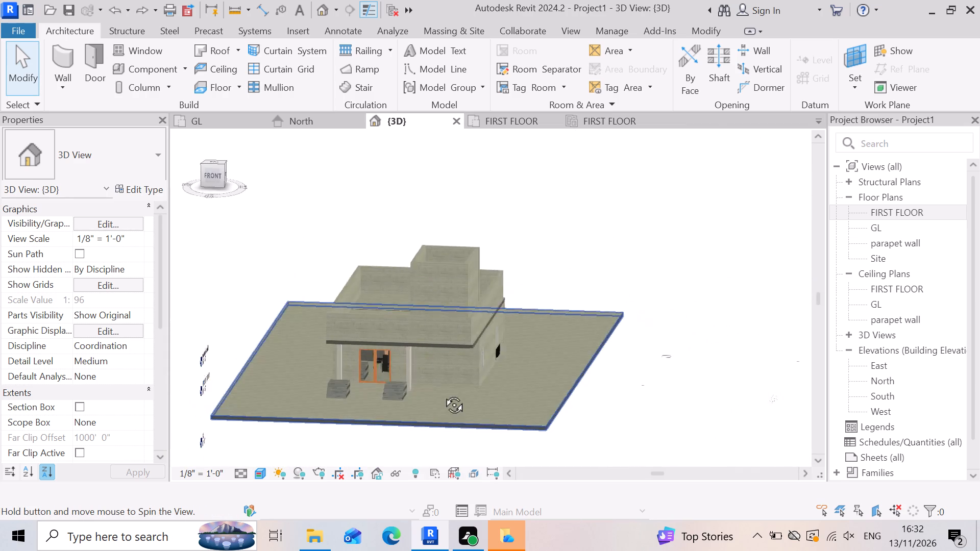
middle_click_drag(443, 393, 443, 371, "shift")
right_click_drag(443, 393, 444, 363, "shift")
middle_click_drag(443, 370, 444, 365, "shift")
middle_click(444, 363, "shift")
middle_click(444, 363, "shift")
scroll(480, 289, "up", 1)
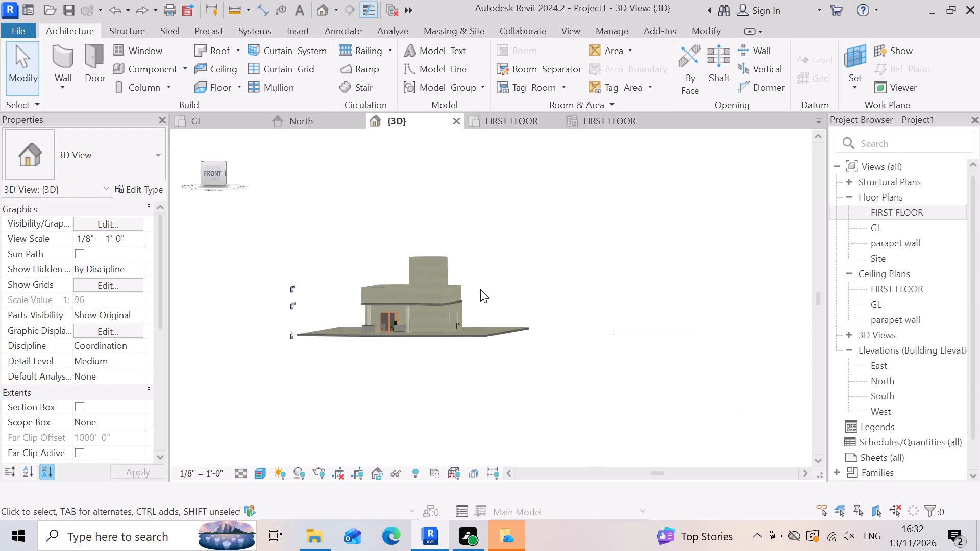
scroll(480, 289, "up", 3)
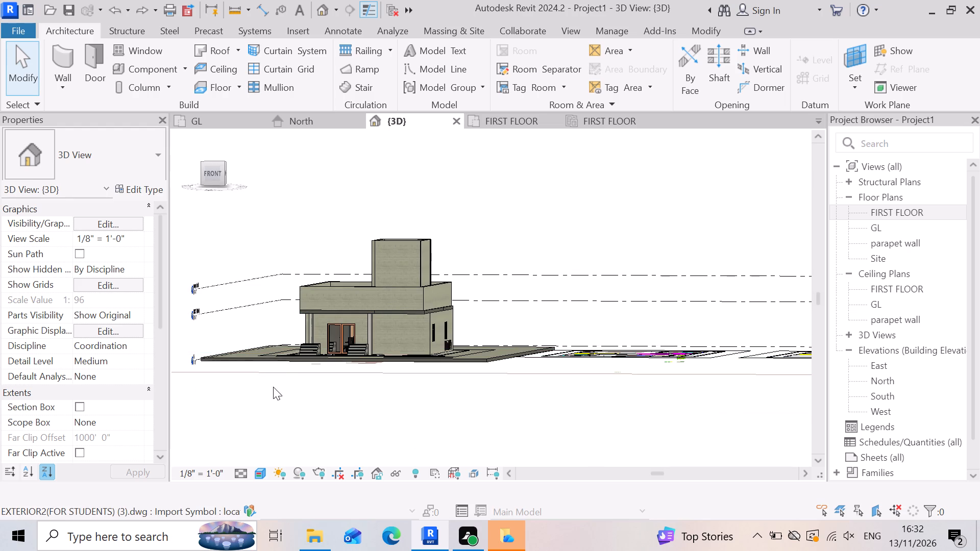
middle_click_drag(268, 379, 287, 376, "shift")
right_click_drag(274, 371, 284, 366, "shift")
scroll(372, 306, "up", 3)
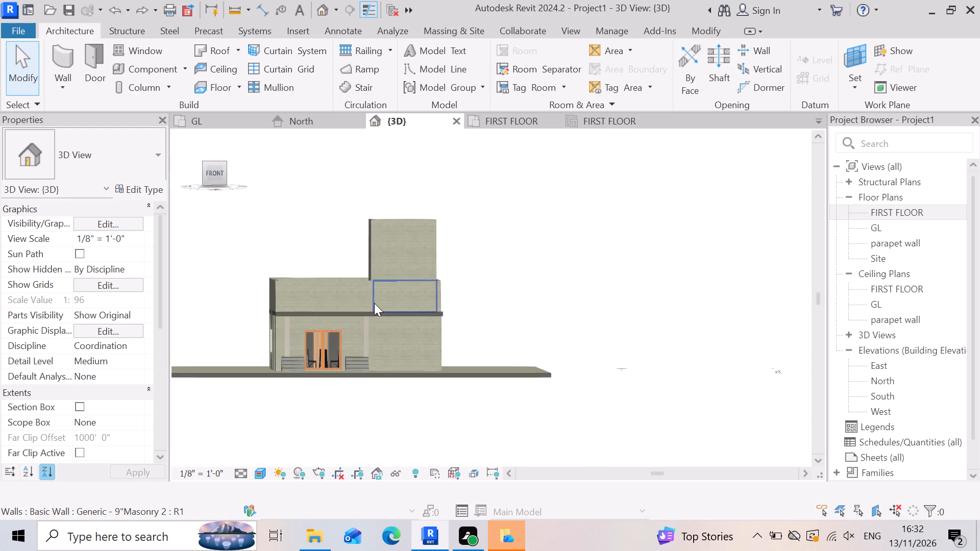
scroll(374, 303, "up", 2)
scroll(272, 341, "up", 2)
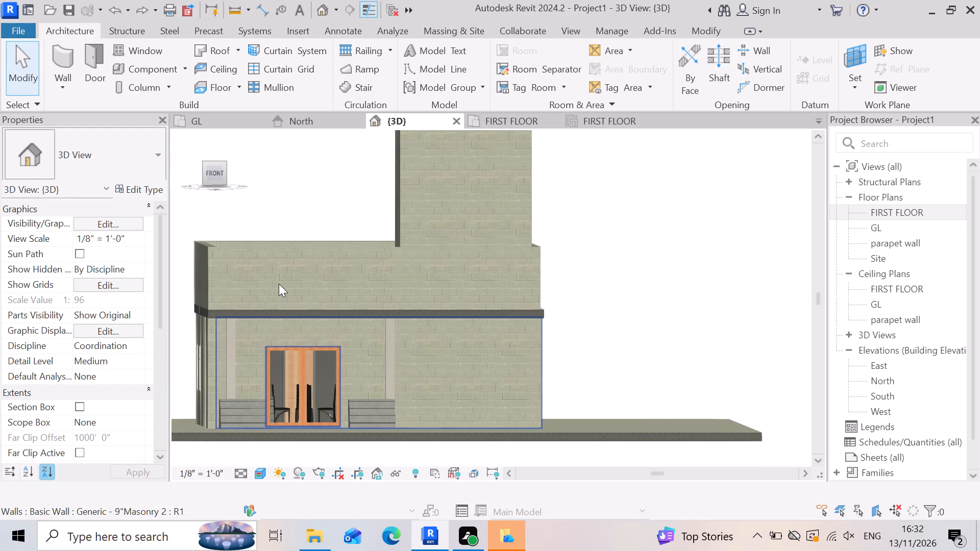
Start an in-place model in the Generic Models category, keeping the default name.
left_click(279, 284)
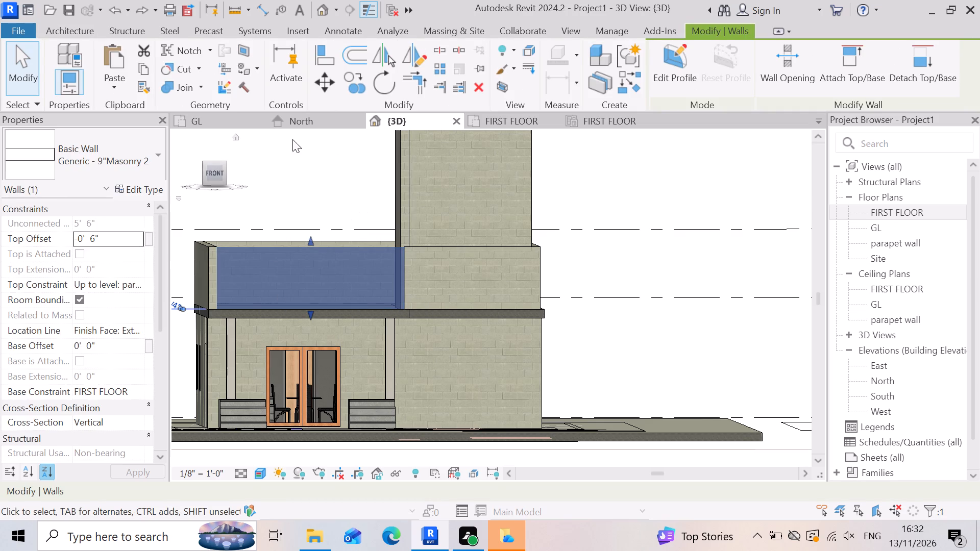
left_click(66, 26)
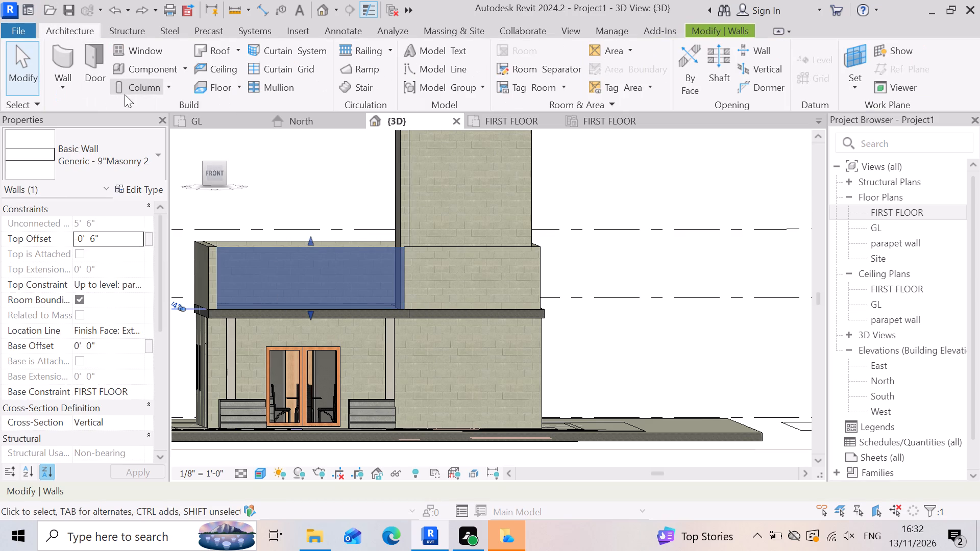
left_click(188, 66)
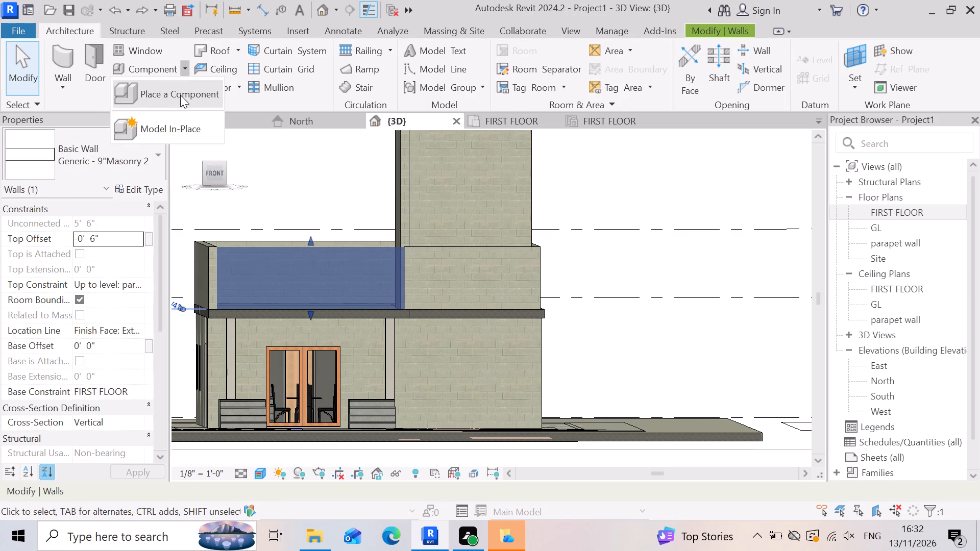
left_click(178, 130)
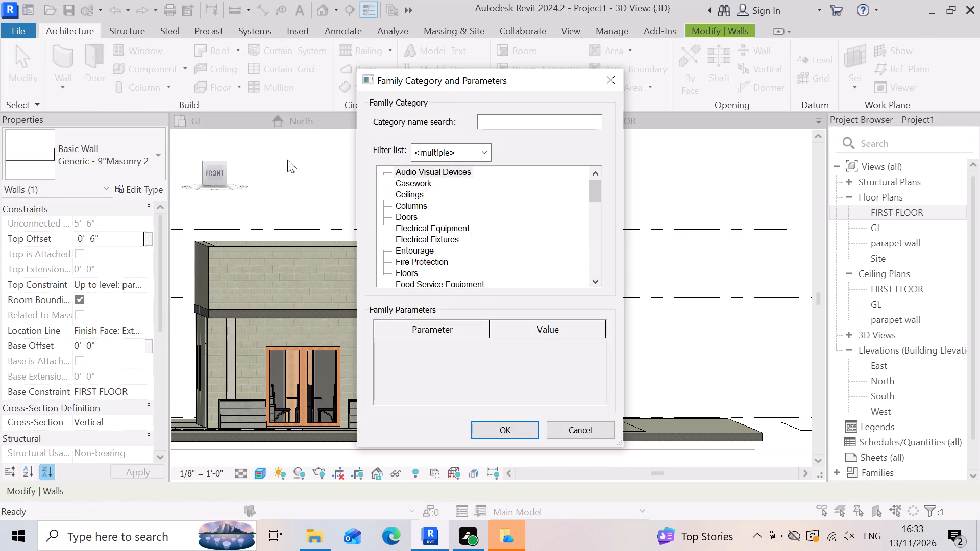
scroll(474, 213, "down", 1)
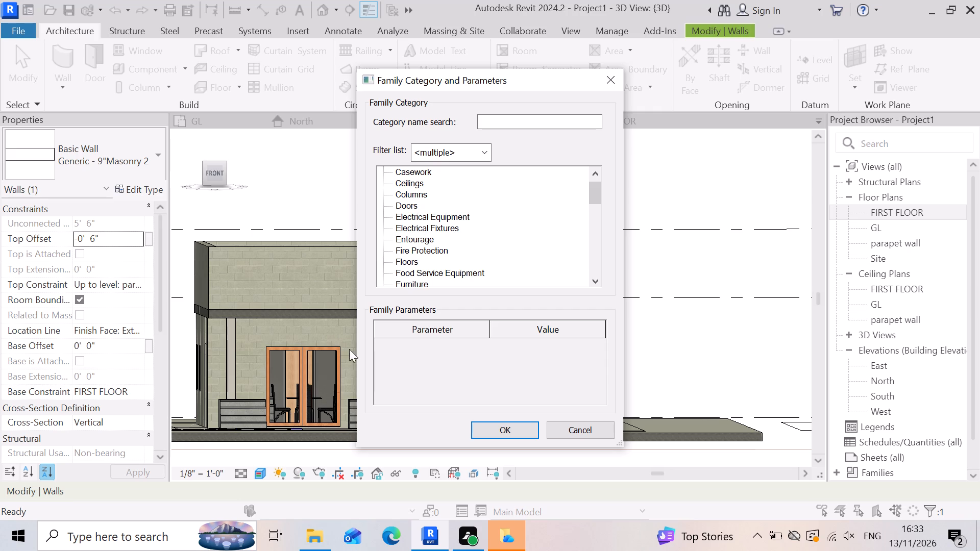
right_click_drag(310, 458, 362, 338)
scroll(433, 240, "down", 4)
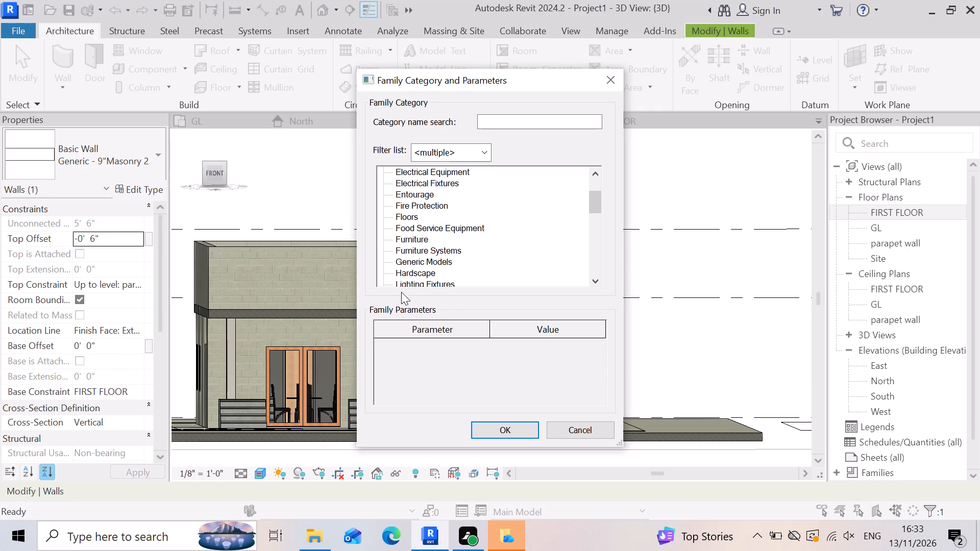
left_click(437, 260)
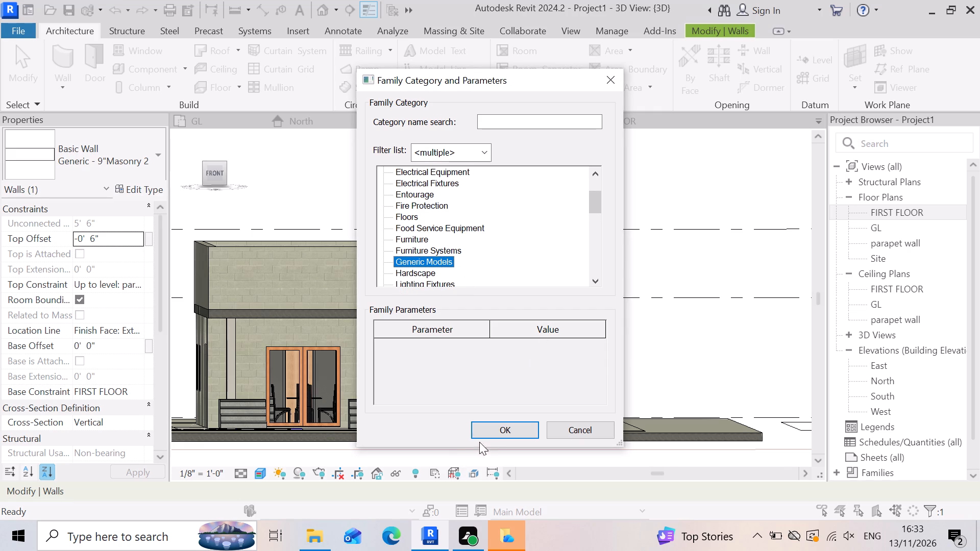
left_click(495, 430)
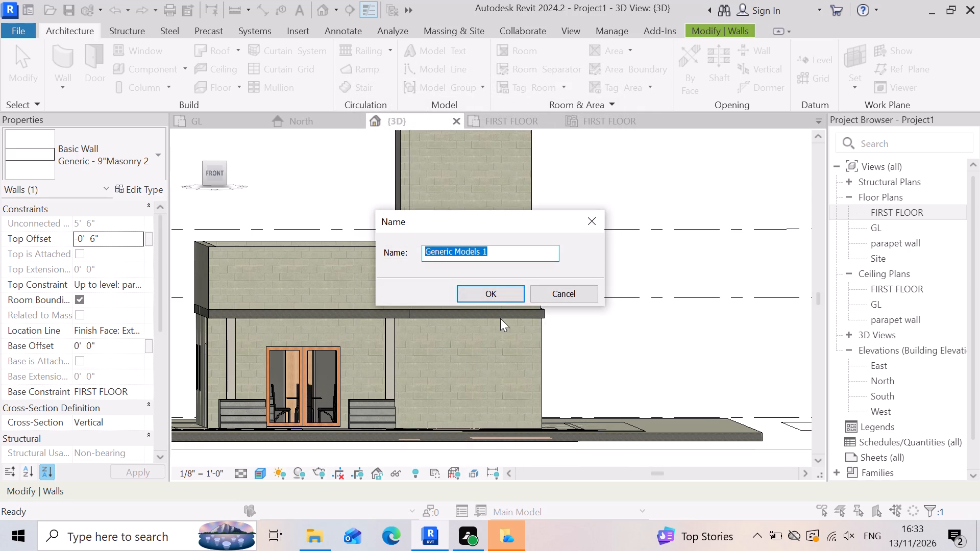
left_click(501, 290)
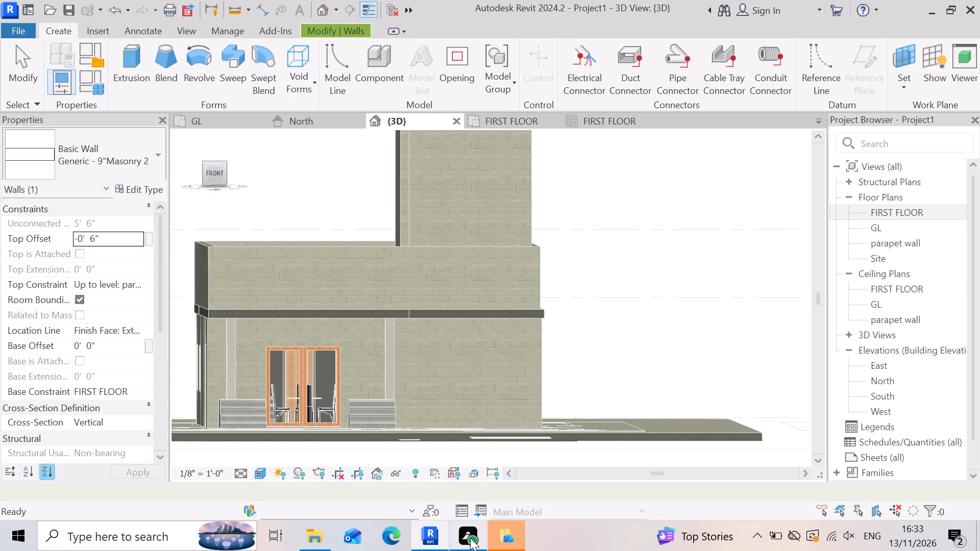
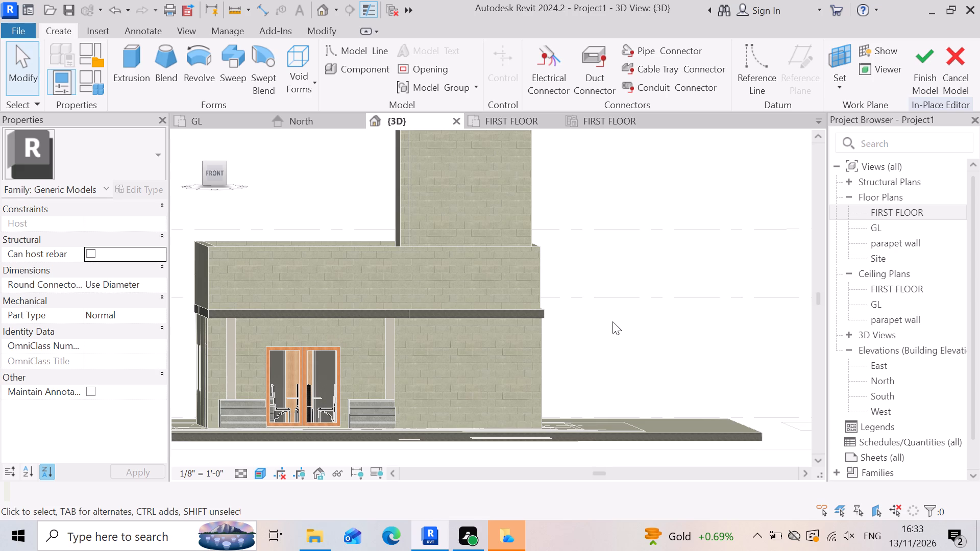
Start a solid extrusion with the Line tool and pick the front masonry wall face as its work plane.
scroll(537, 322, "down", 2)
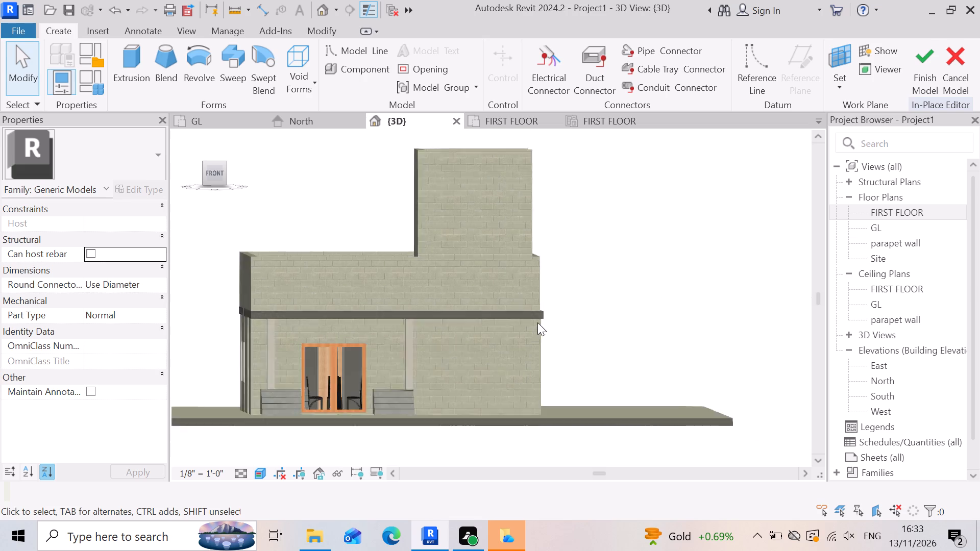
scroll(537, 322, "down", 1)
scroll(512, 384, "up", 3)
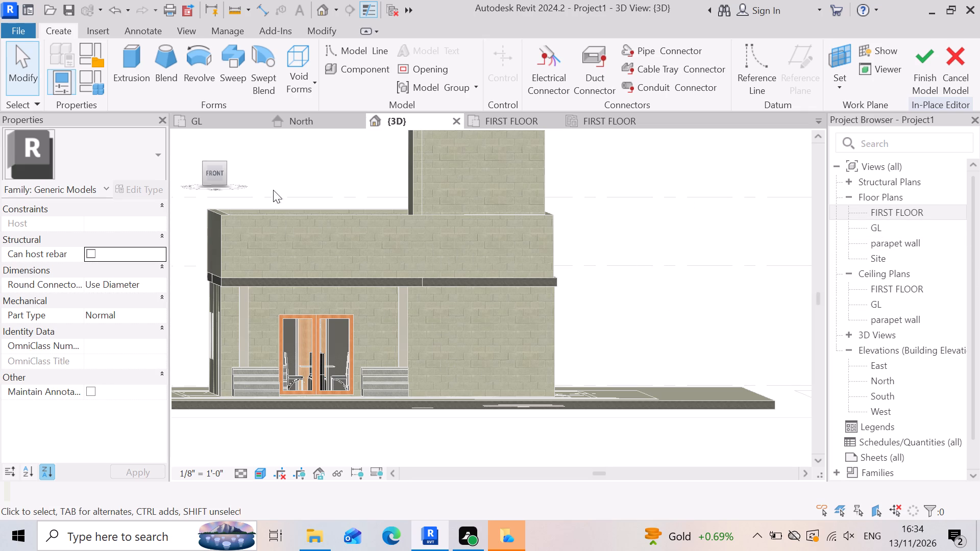
left_click(126, 64)
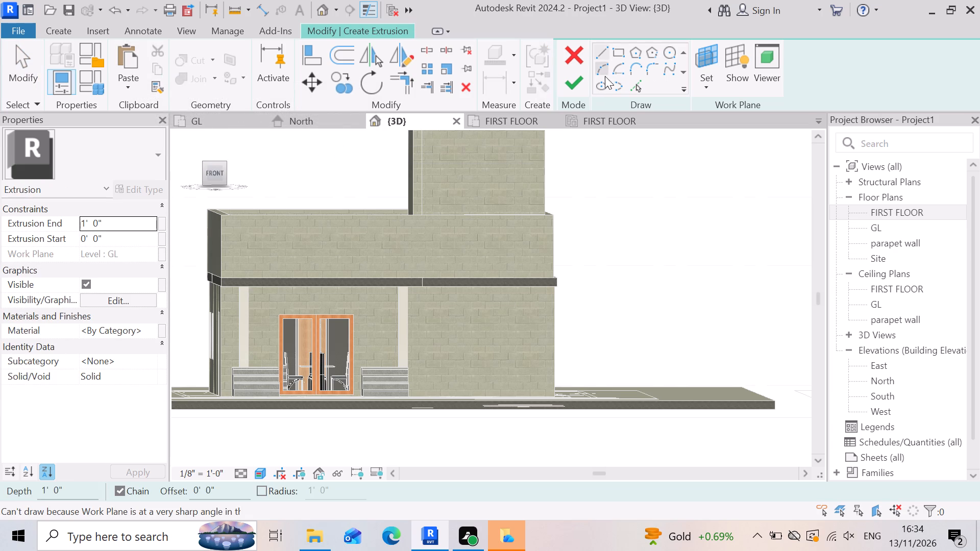
left_click(597, 49)
scroll(372, 336, "up", 3)
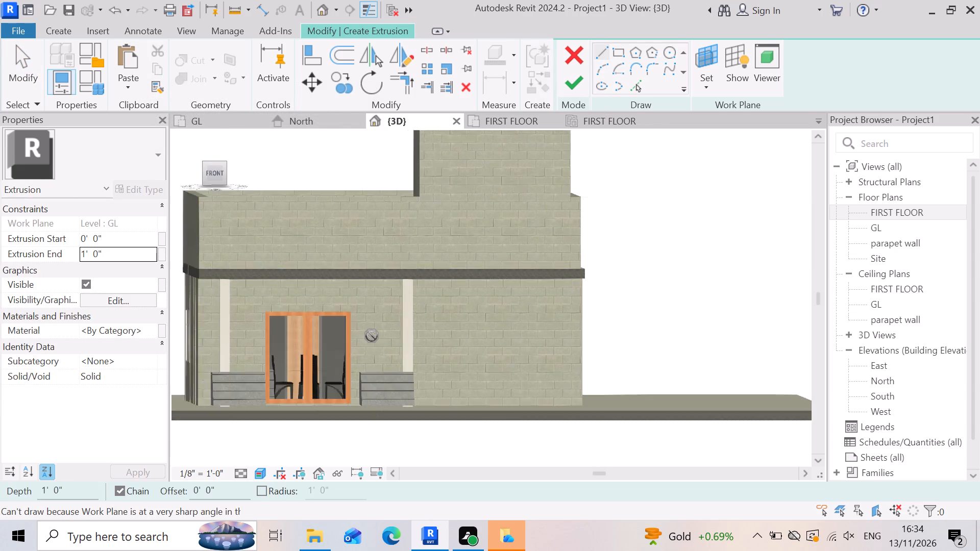
left_click(708, 91)
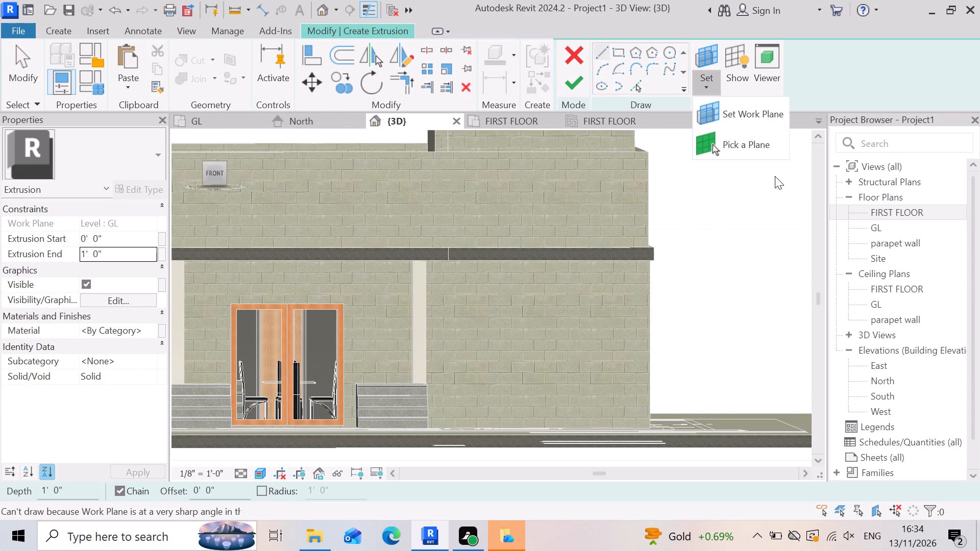
left_click(760, 151)
left_click(335, 237)
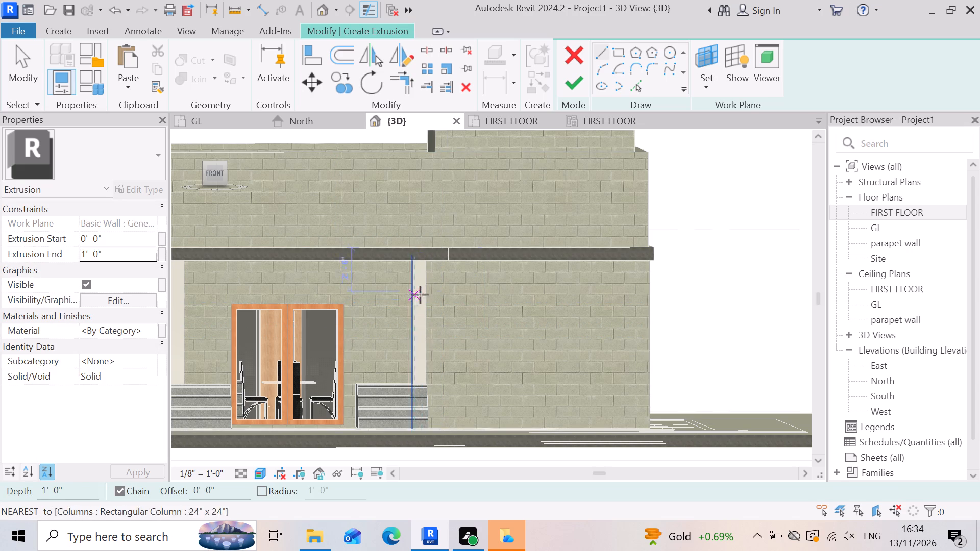
Sketch the outer edge from the front slab's top corner along its top edge past the right-hand column, and down to the wall base.
scroll(596, 277, "down", 3)
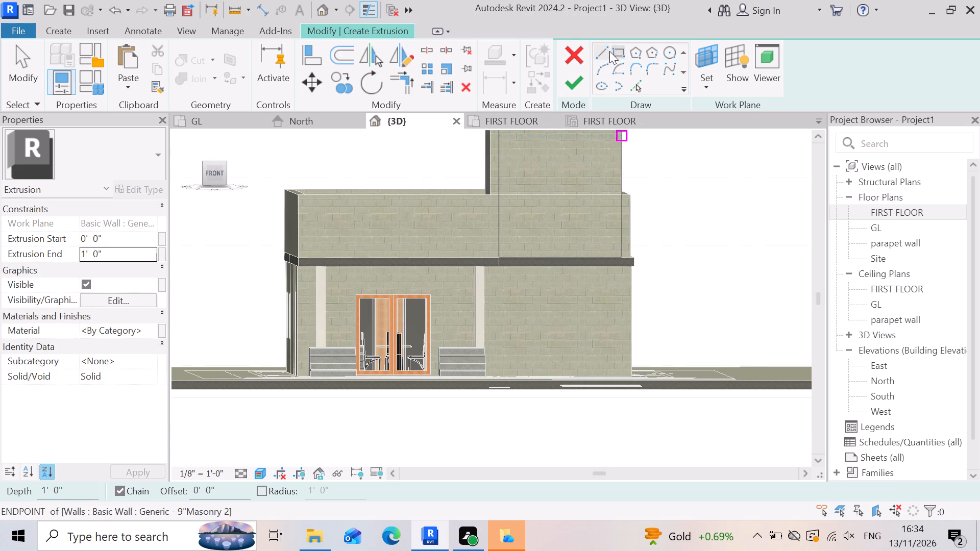
left_click(602, 54)
scroll(316, 266, "up", 11)
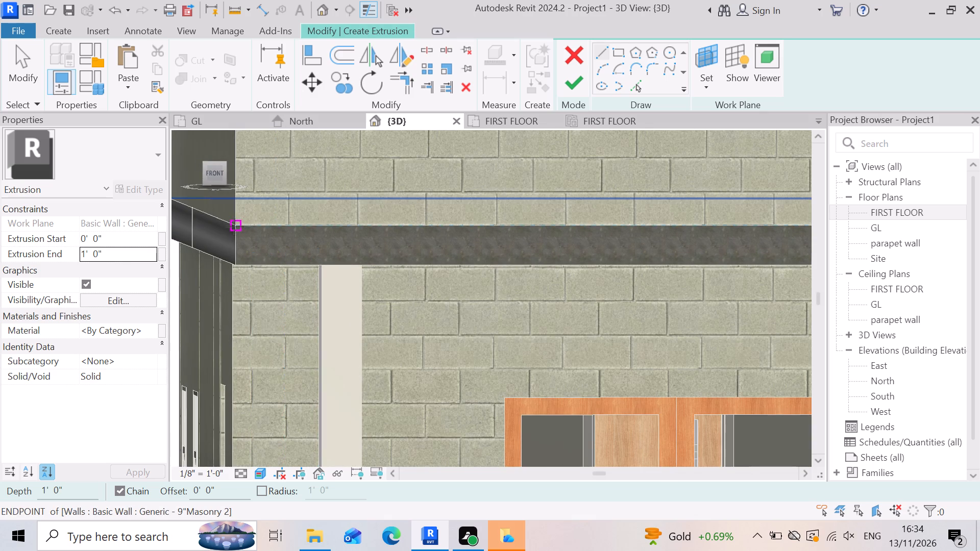
scroll(240, 227, "down", 5)
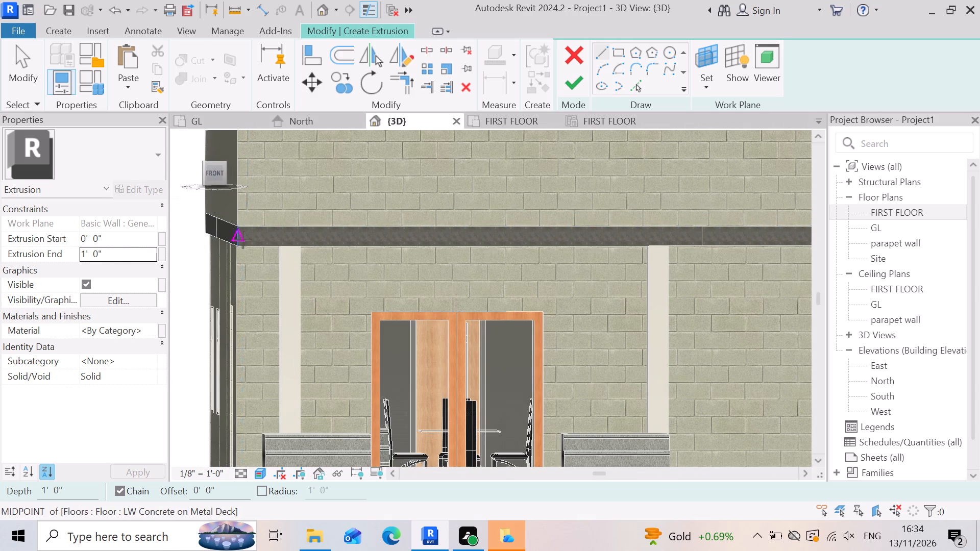
left_click(238, 229)
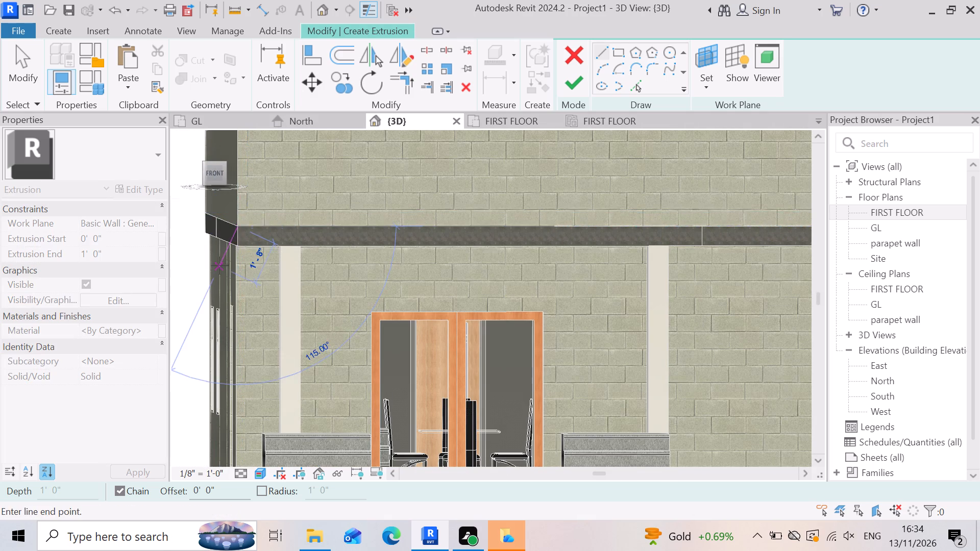
scroll(219, 265, "down", 5)
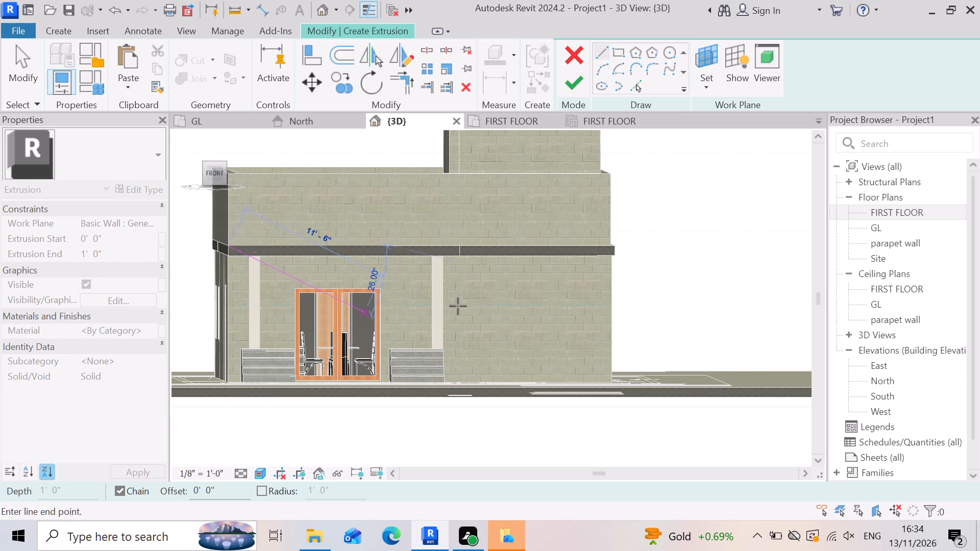
scroll(455, 252, "up", 8)
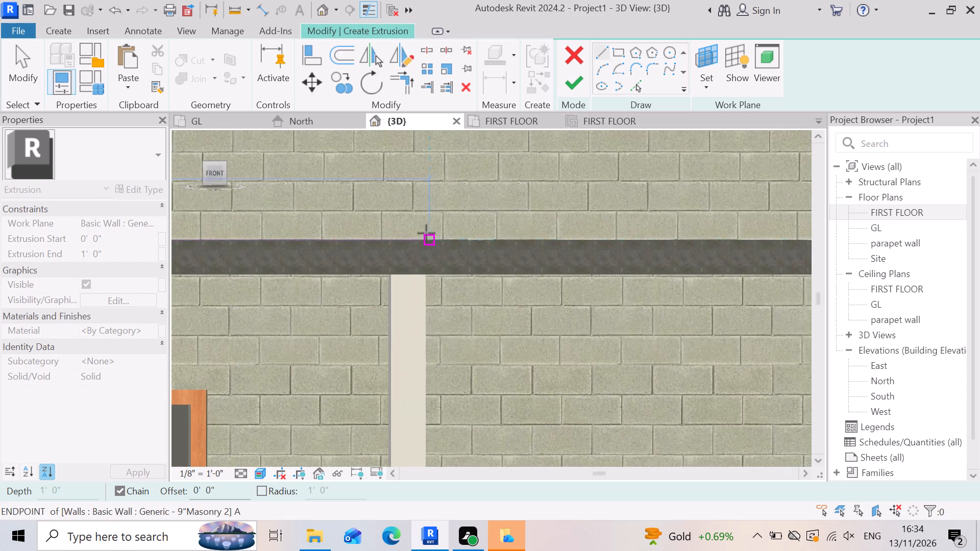
scroll(426, 233, "up", 5)
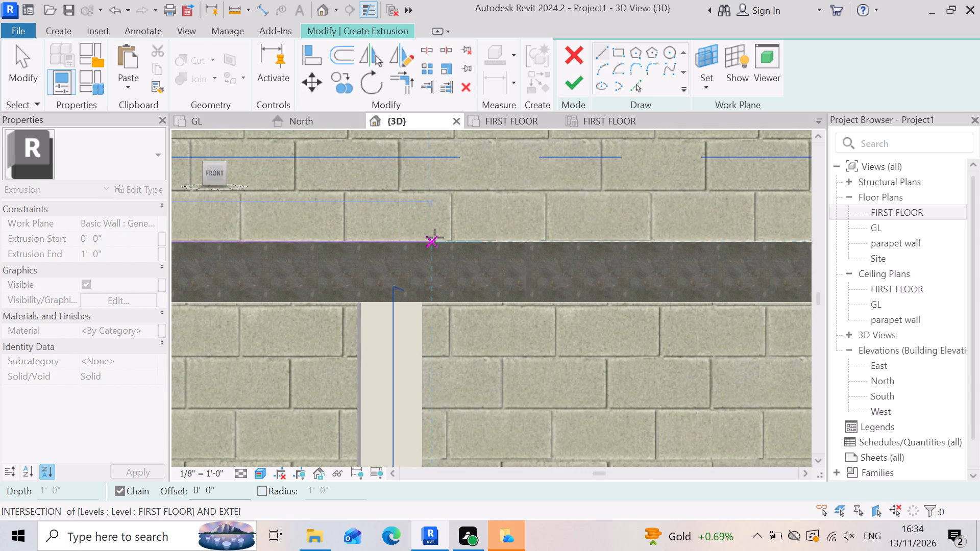
left_click(435, 238)
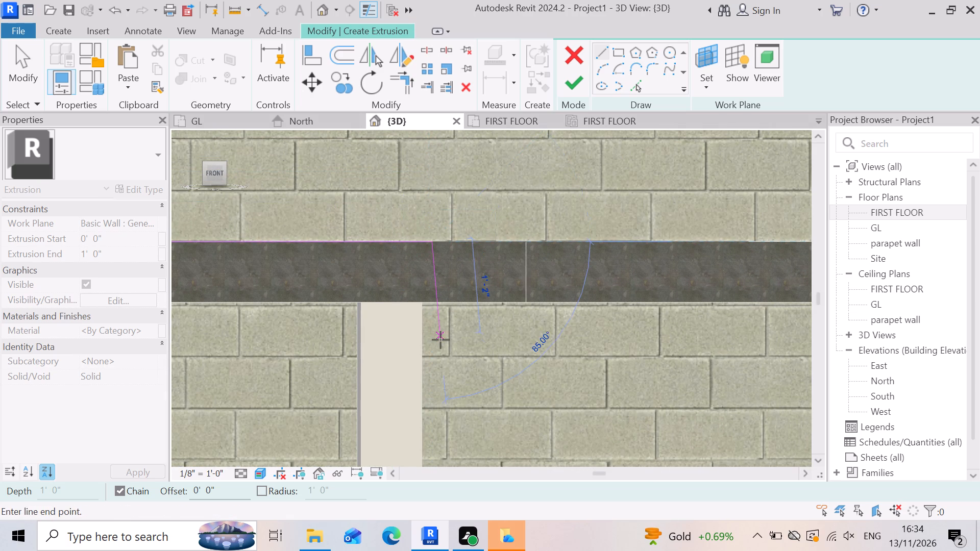
scroll(427, 325, "down", 13)
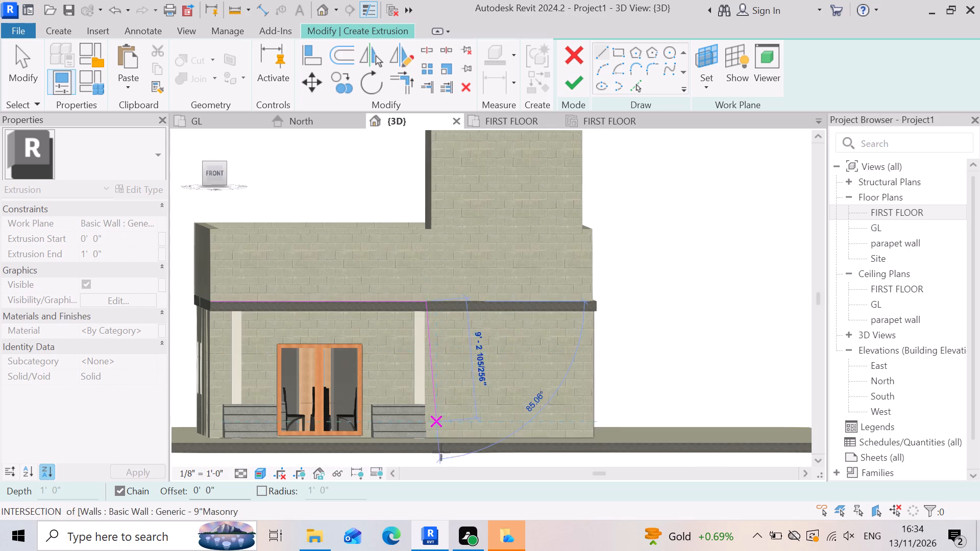
scroll(446, 457, "up", 10)
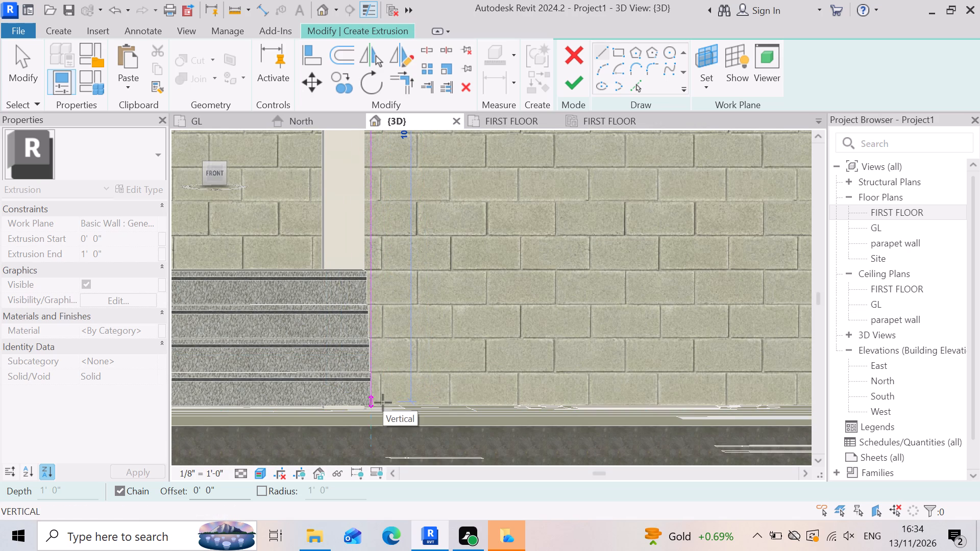
left_click(379, 410)
Continue the profile about 10 inches inward along the ground and up the right-hand column's door-side edge into the slab band.
scroll(395, 418, "down", 8)
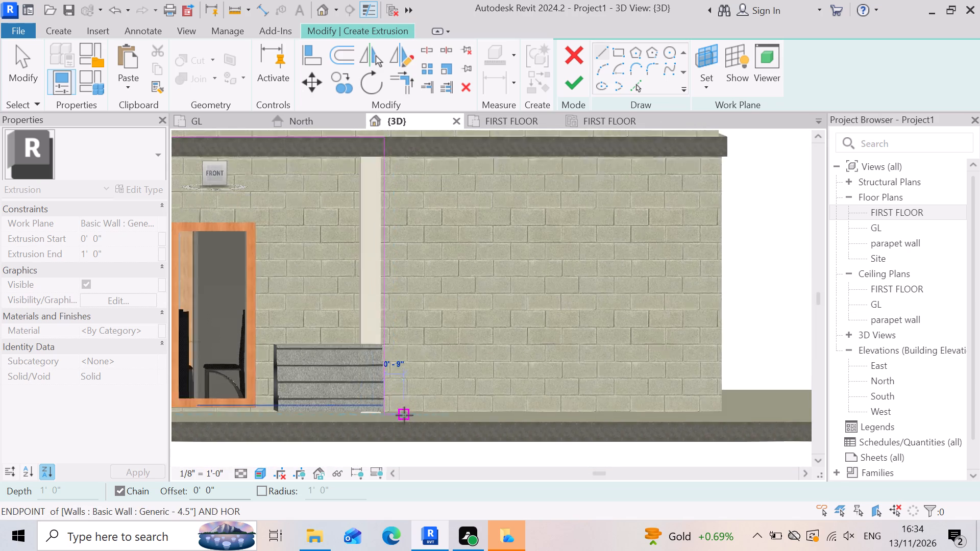
scroll(404, 415, "down", 1)
scroll(379, 428, "up", 6)
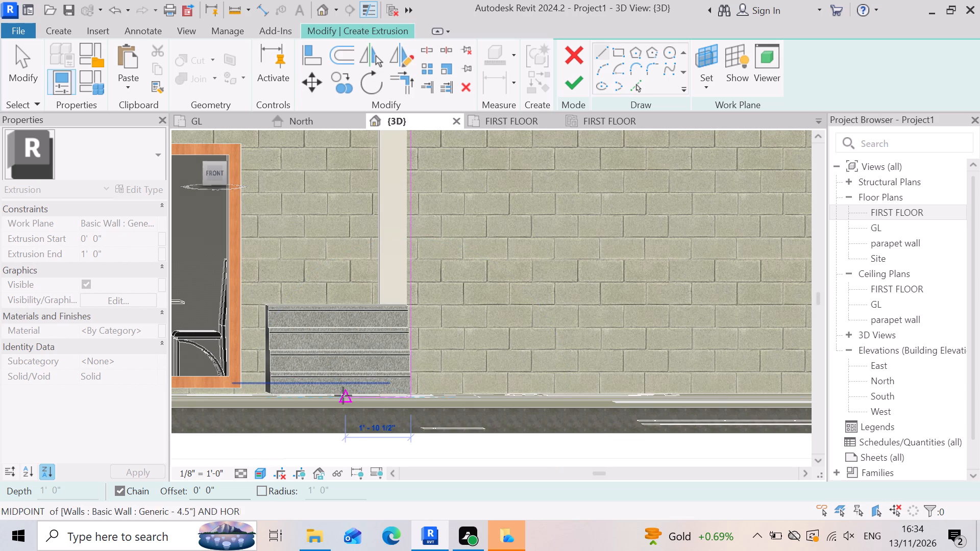
scroll(447, 386, "up", 2)
scroll(393, 400, "up", 3)
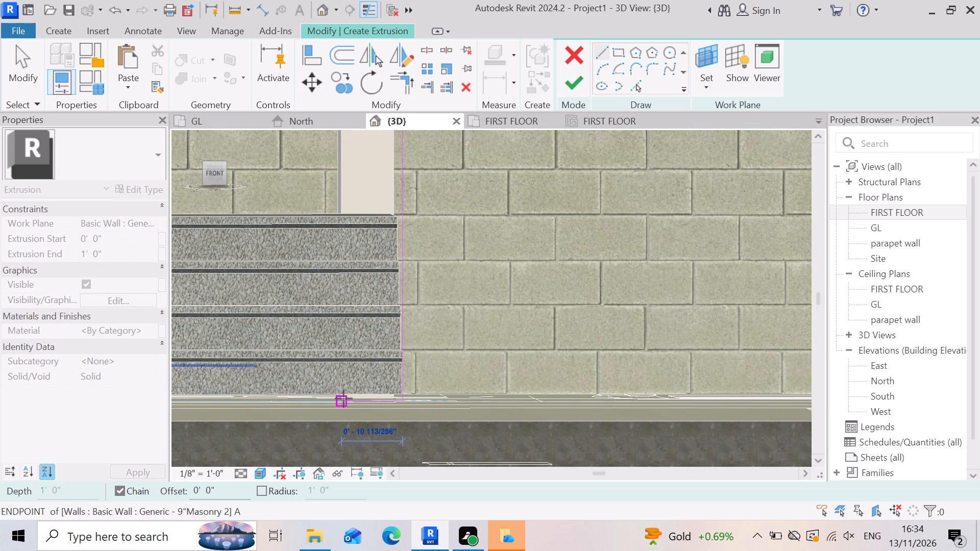
scroll(332, 394, "up", 5)
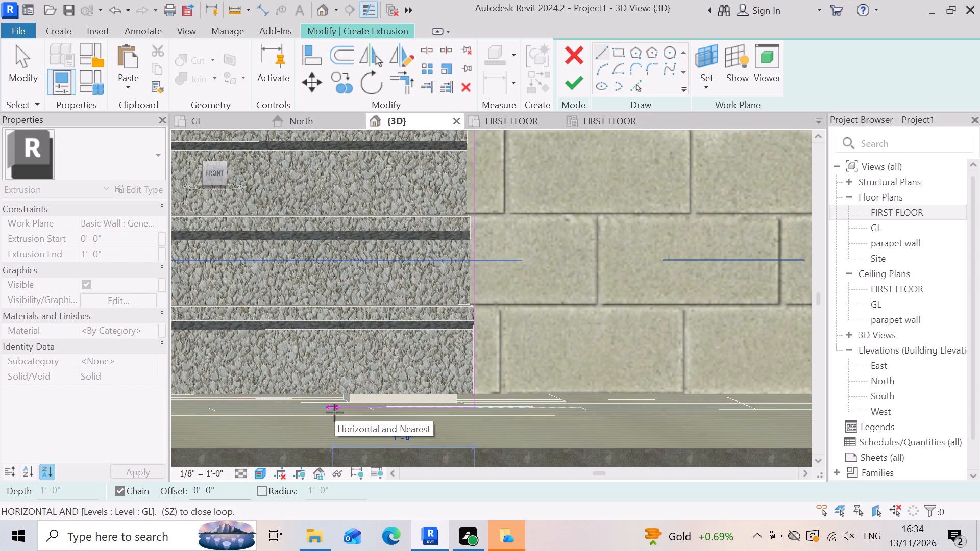
scroll(344, 414, "up", 2)
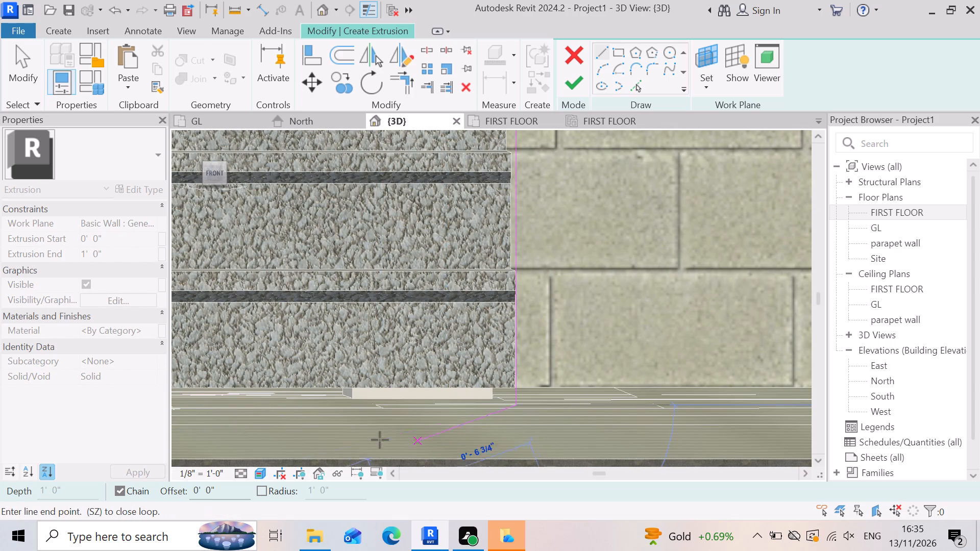
scroll(418, 408, "down", 7)
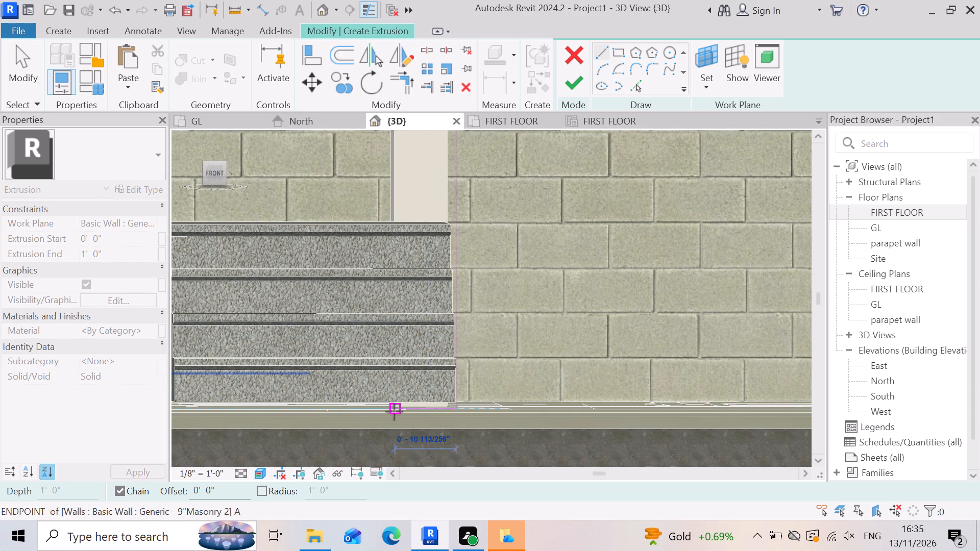
left_click(389, 410)
scroll(407, 437, "down", 4)
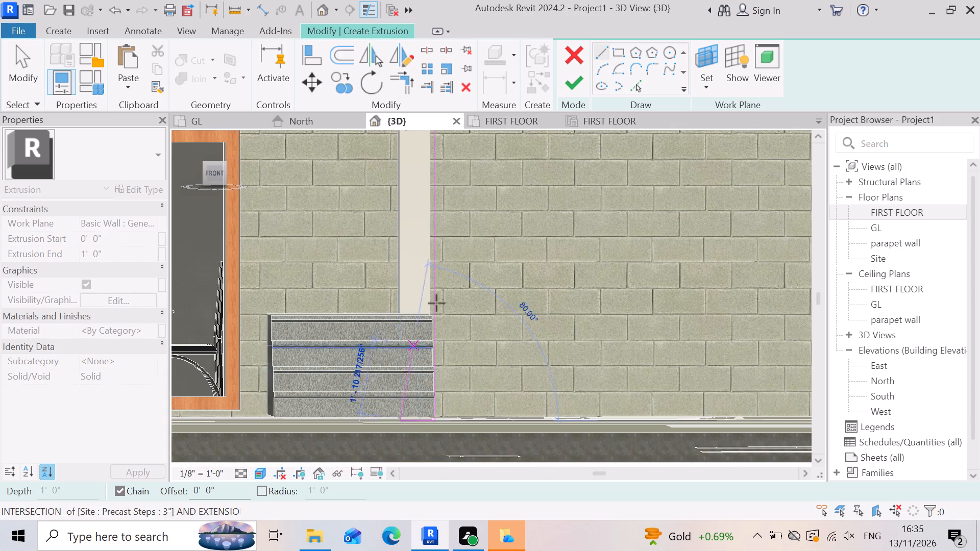
scroll(414, 275, "down", 8)
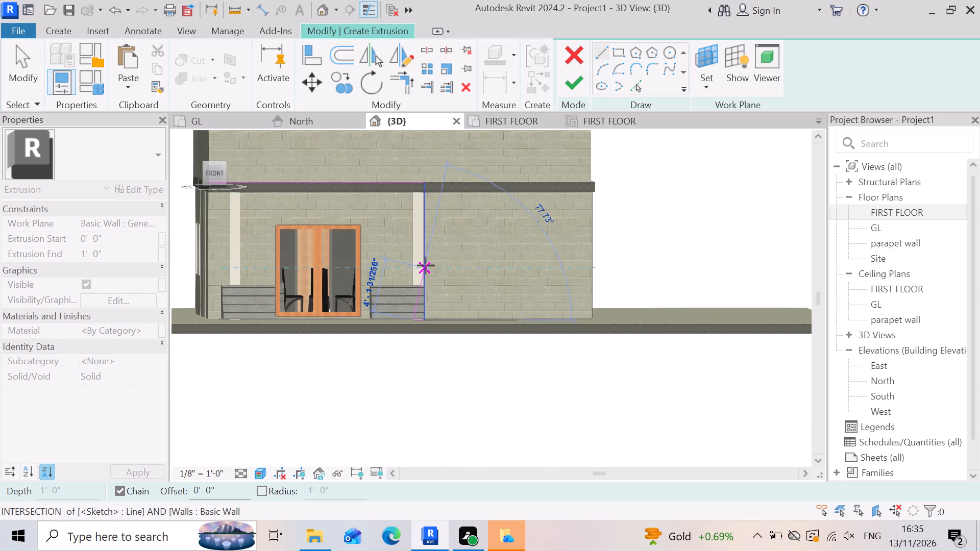
scroll(420, 185, "up", 10)
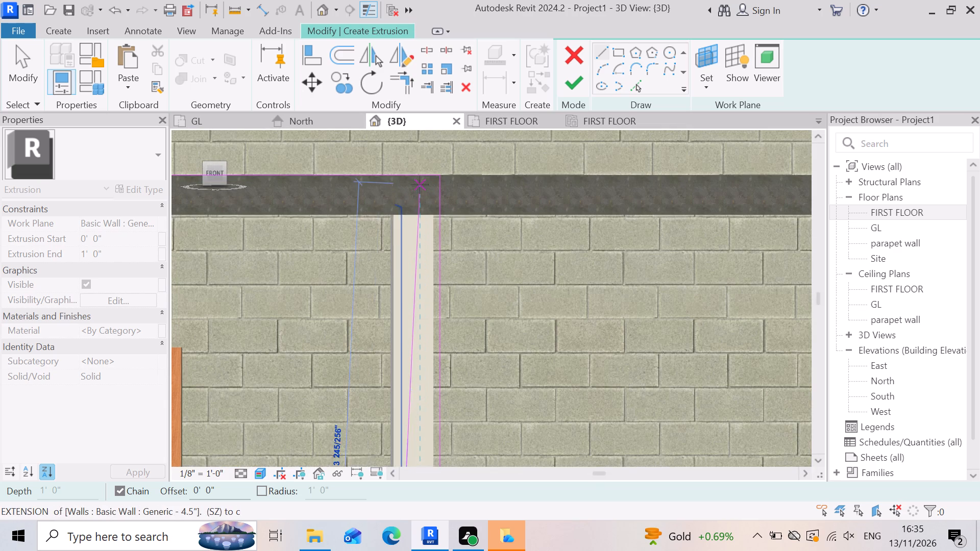
left_click(397, 206)
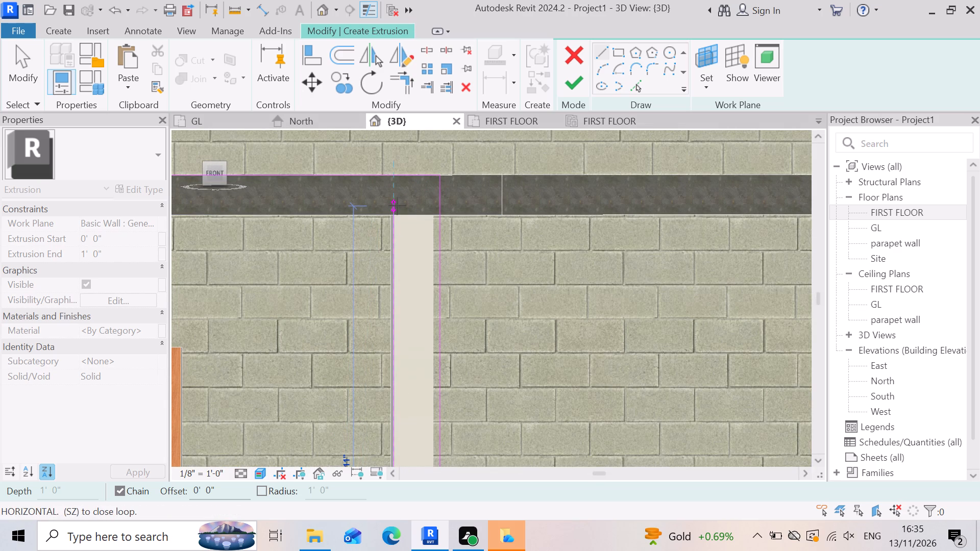
Sketch the lower horizontal line, about 15' 5" long, back along the slab band to its left end and finish the line chain.
scroll(419, 252, "down", 10)
scroll(240, 246, "up", 2)
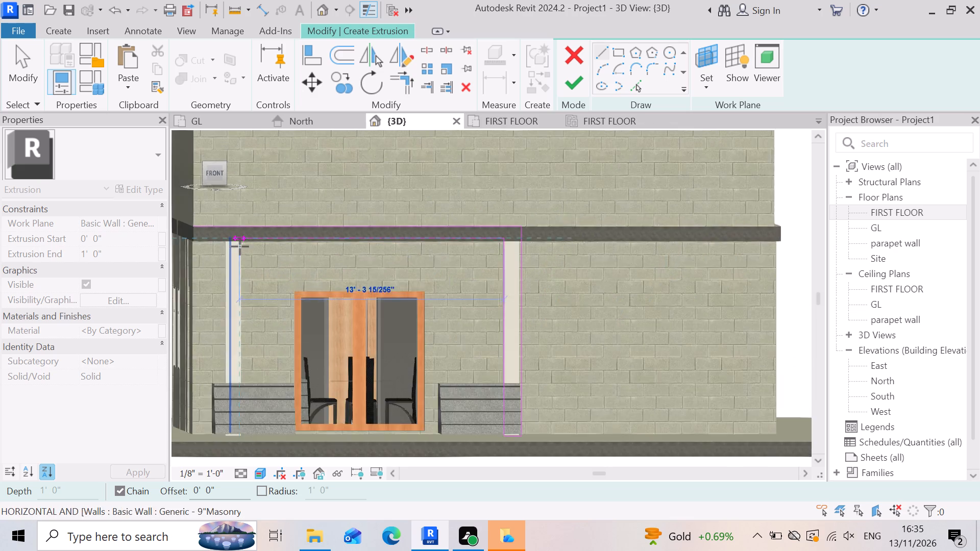
scroll(240, 246, "up", 3)
scroll(404, 272, "down", 3)
scroll(269, 248, "up", 6)
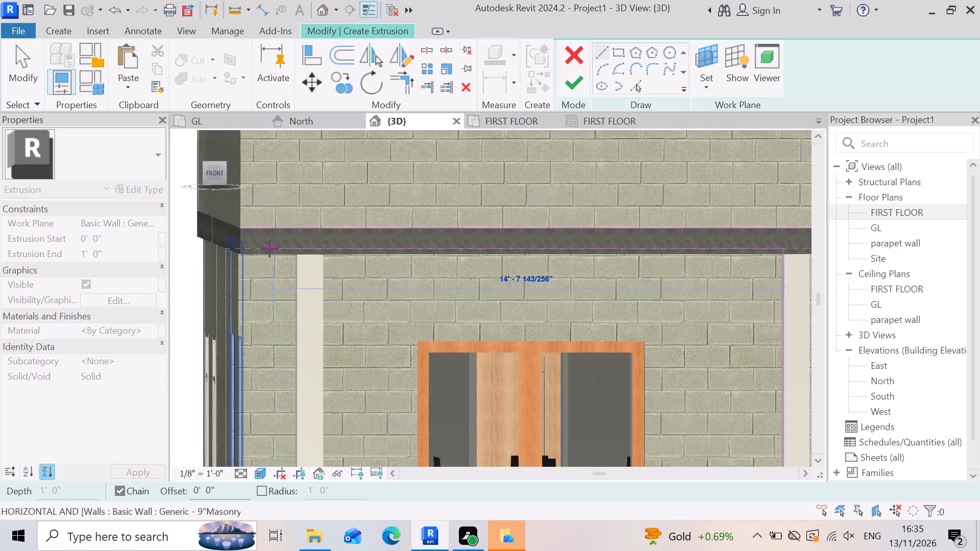
scroll(269, 248, "up", 2)
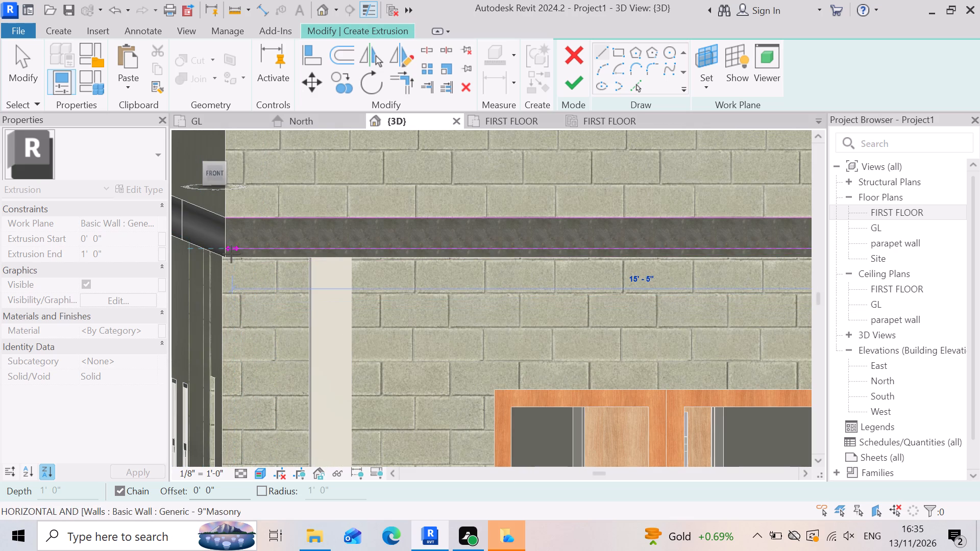
left_click(230, 255)
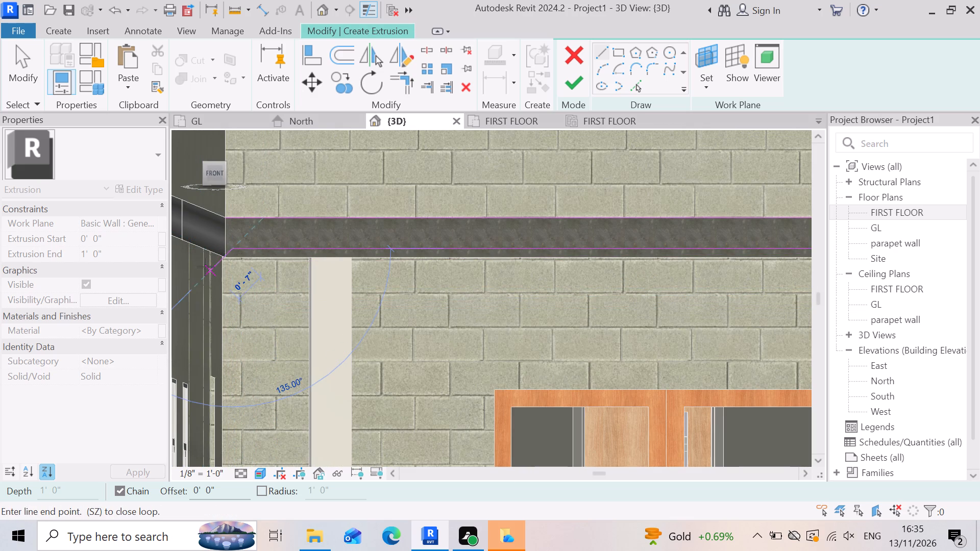
key("Escape")
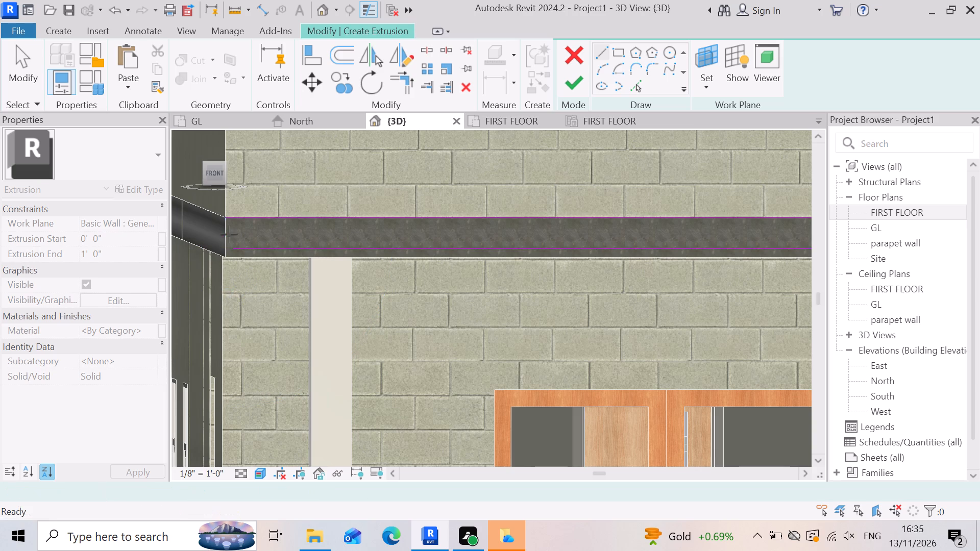
key("Escape")
Stretch the free end of the lower slab-band line to the slab's vertical corner edge, making it about 15' 6 1/2" long.
scroll(260, 247, "up", 3)
left_click(242, 249)
scroll(334, 280, "down", 3)
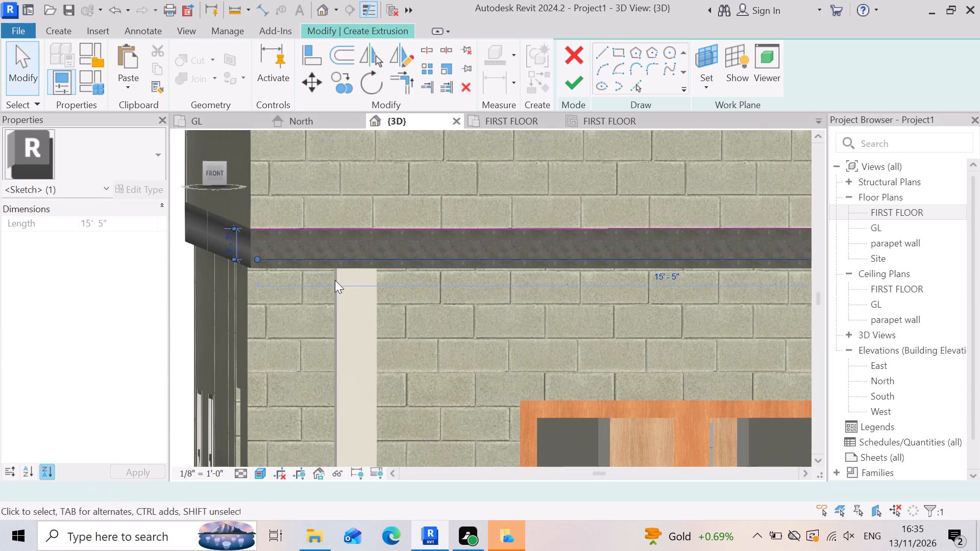
scroll(251, 252, "up", 3)
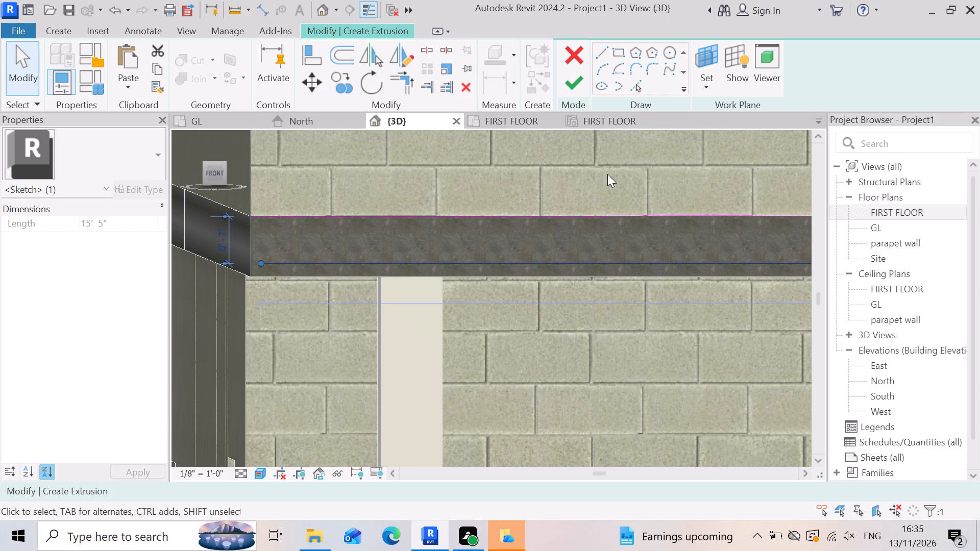
key("Escape")
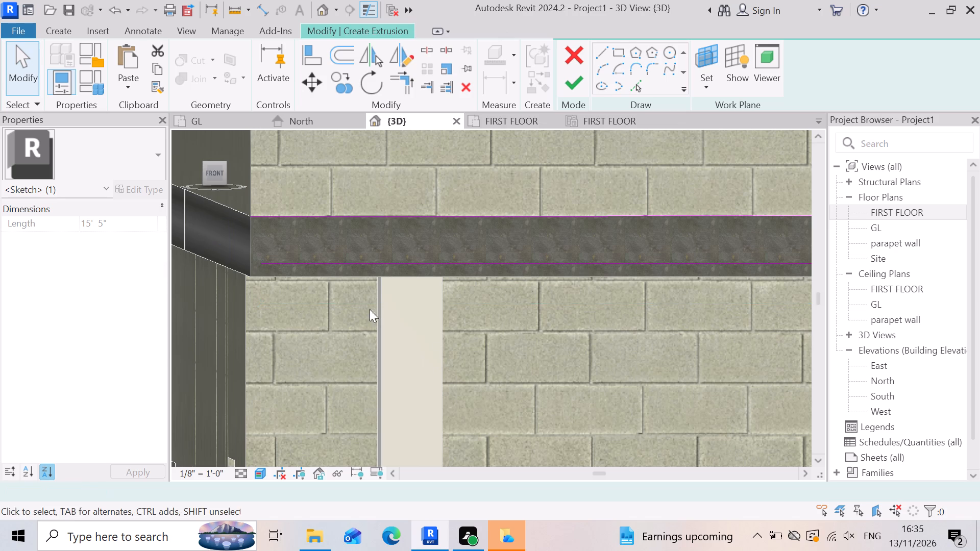
scroll(306, 260, "up", 1)
left_click(260, 256)
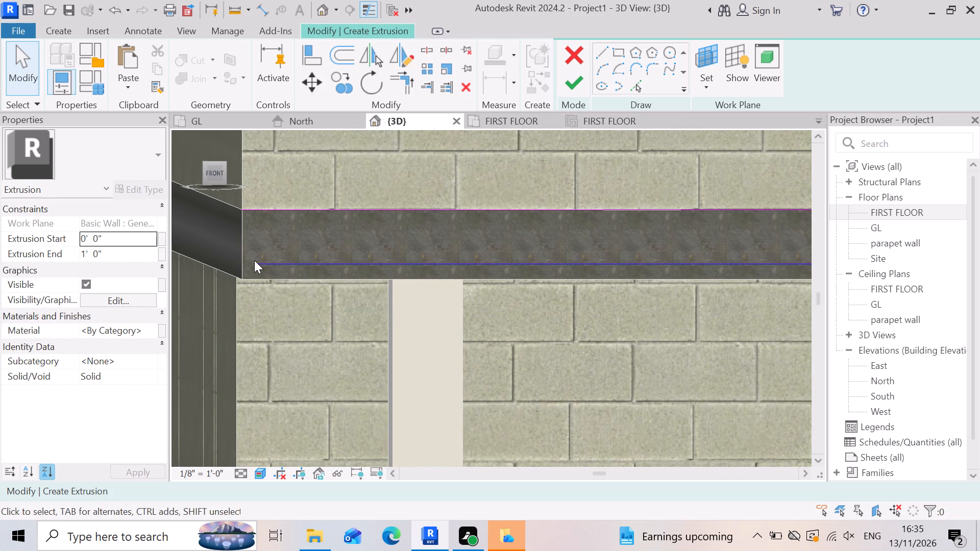
left_click(254, 260)
scroll(252, 282, "up", 3)
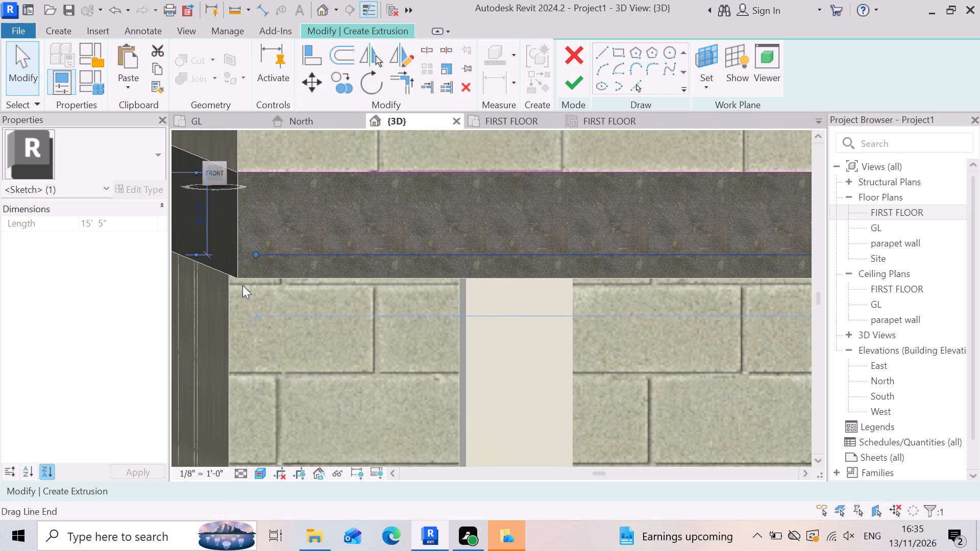
scroll(252, 267, "up", 3)
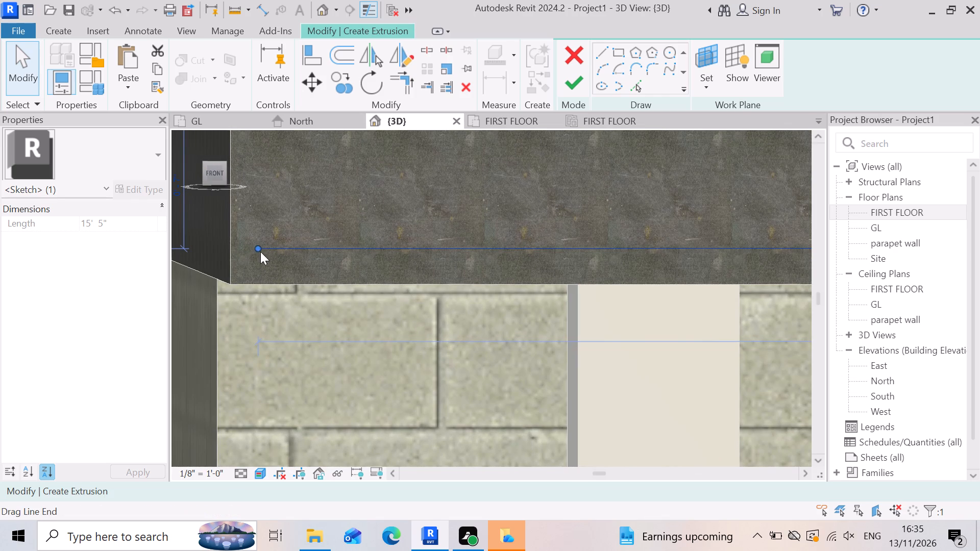
left_click_drag(258, 248, 216, 236)
left_click_drag(217, 238, 223, 244)
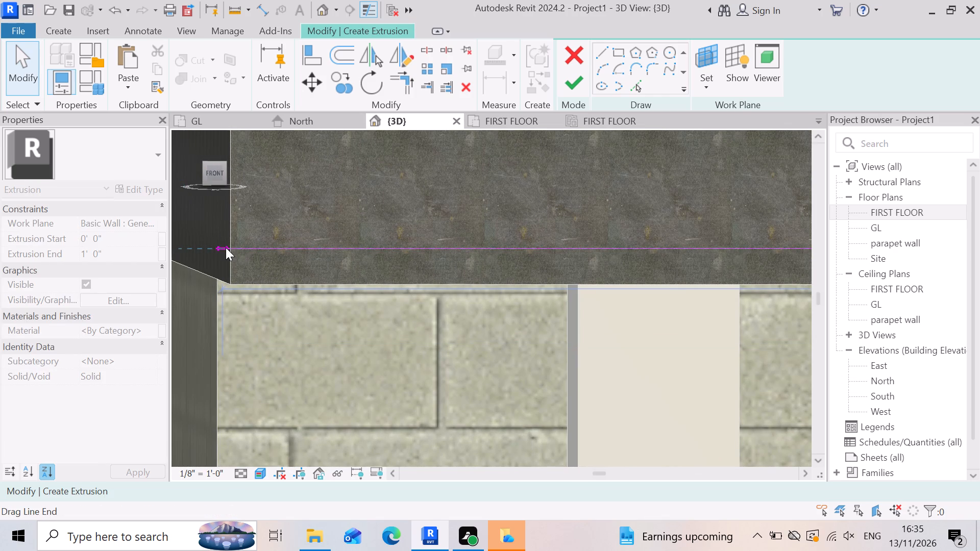
key("Escape")
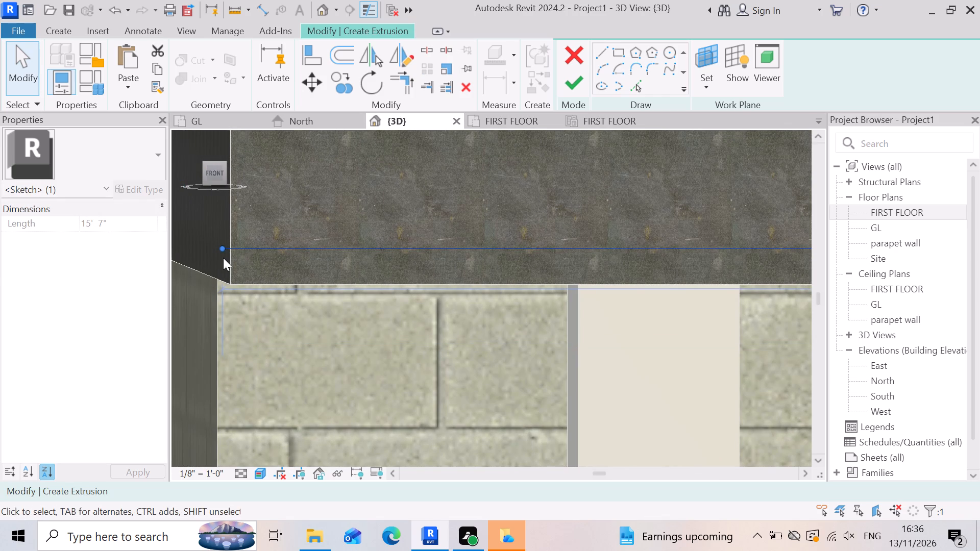
scroll(229, 232, "up", 5)
left_click(215, 246)
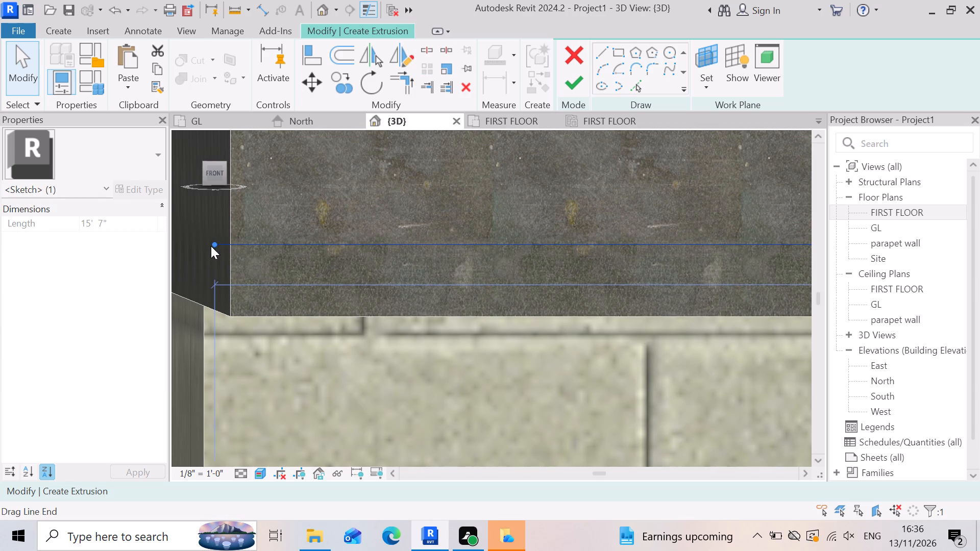
left_click_drag(214, 243, 237, 253)
left_click(237, 253)
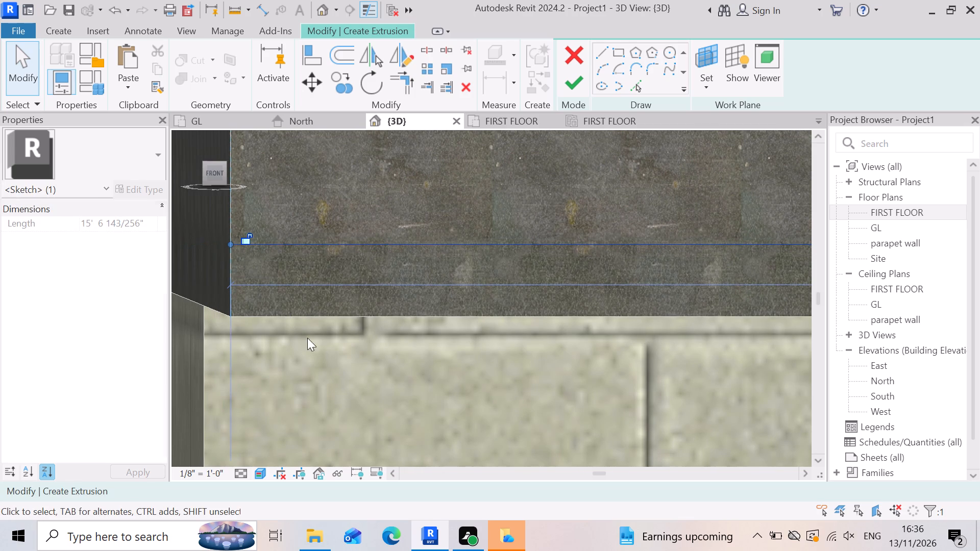
key("Escape")
Draw a vertical closing line about 7 inches long from the slab's top corner down to the end of the lower line.
scroll(321, 362, "down", 3)
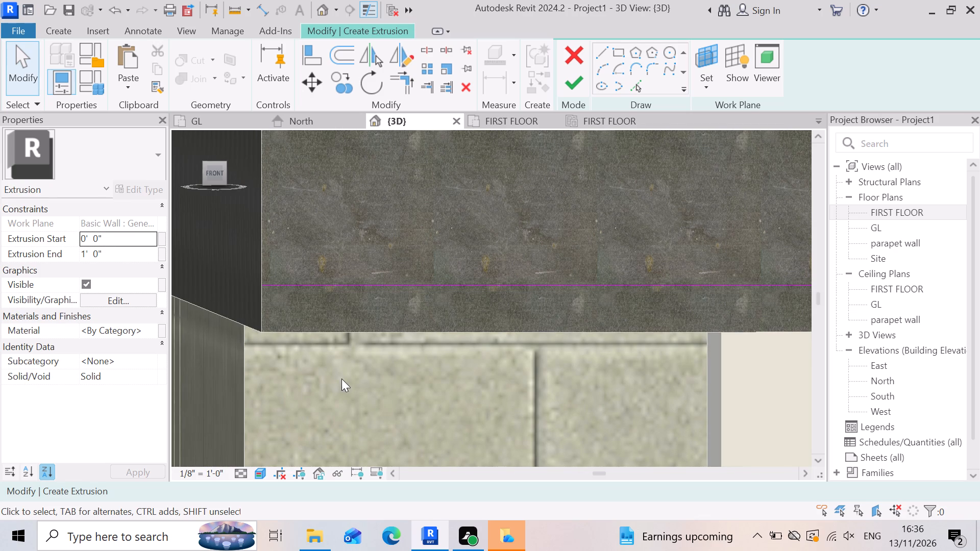
scroll(361, 339, "down", 3)
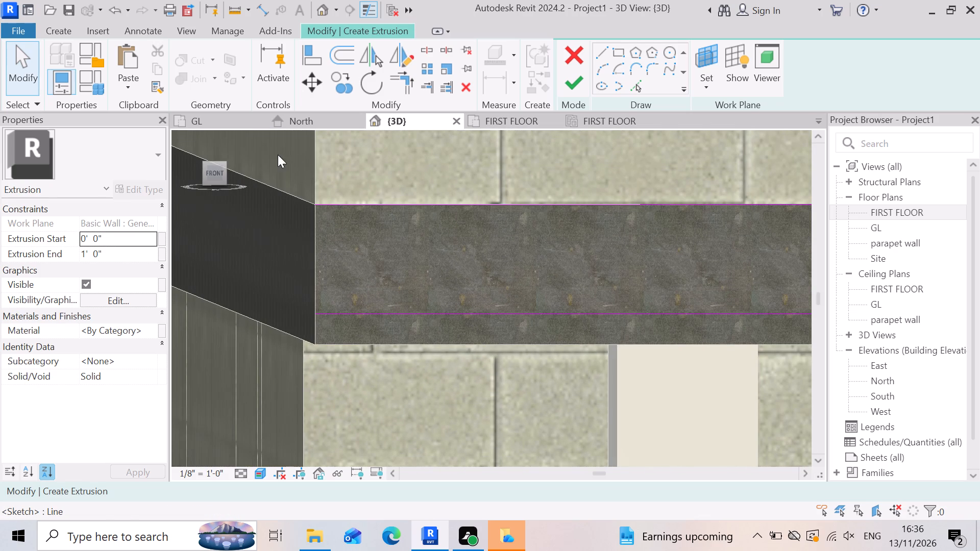
left_click(596, 51)
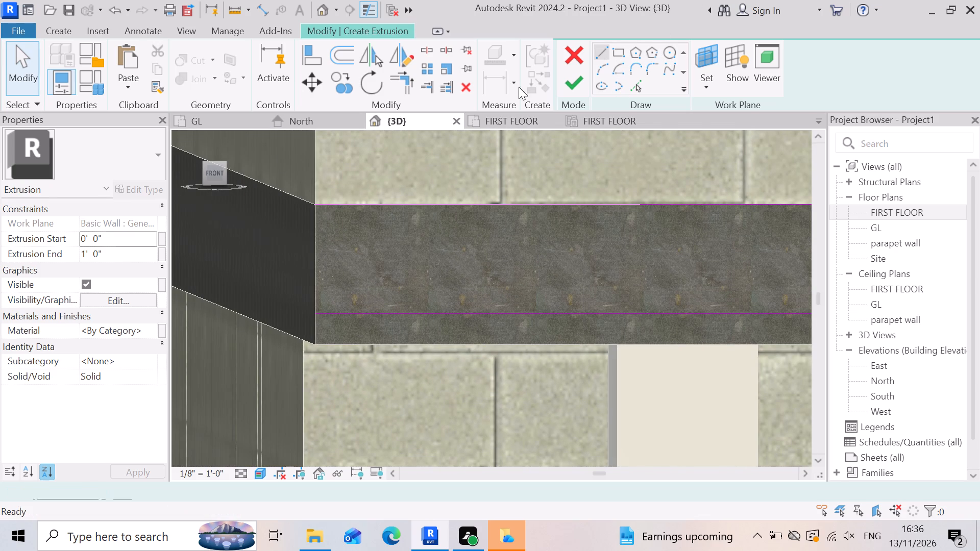
scroll(300, 202, "up", 4)
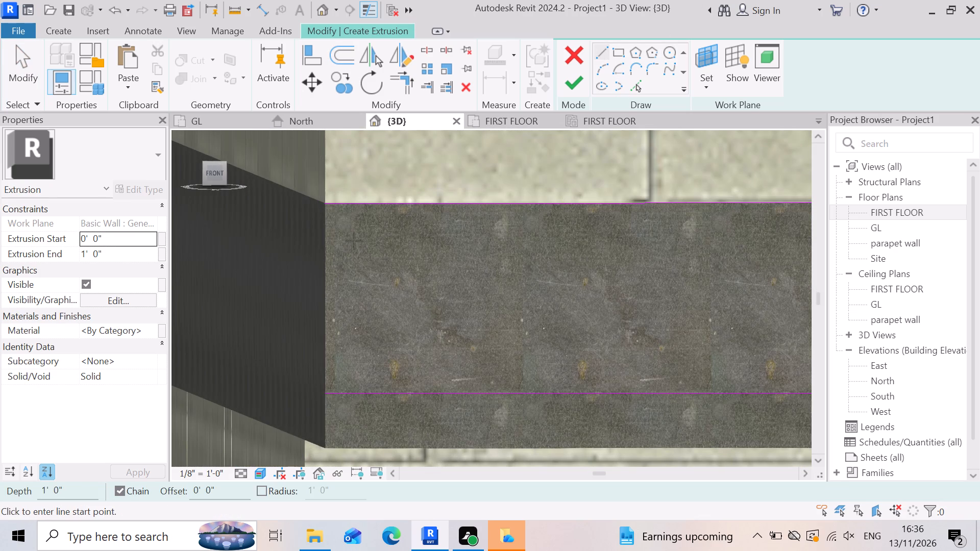
scroll(318, 214, "up", 5)
left_click(332, 190)
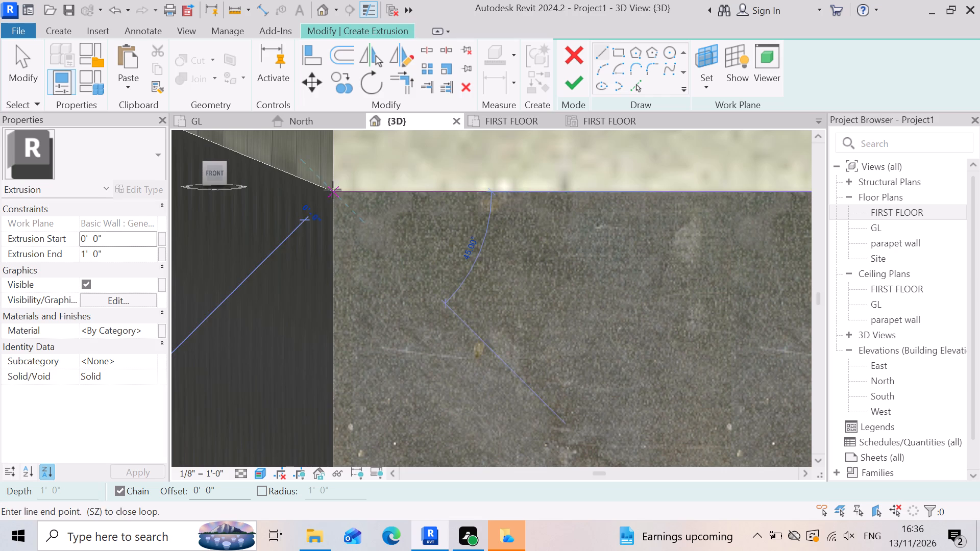
scroll(338, 189, "down", 4)
scroll(351, 419, "up", 2)
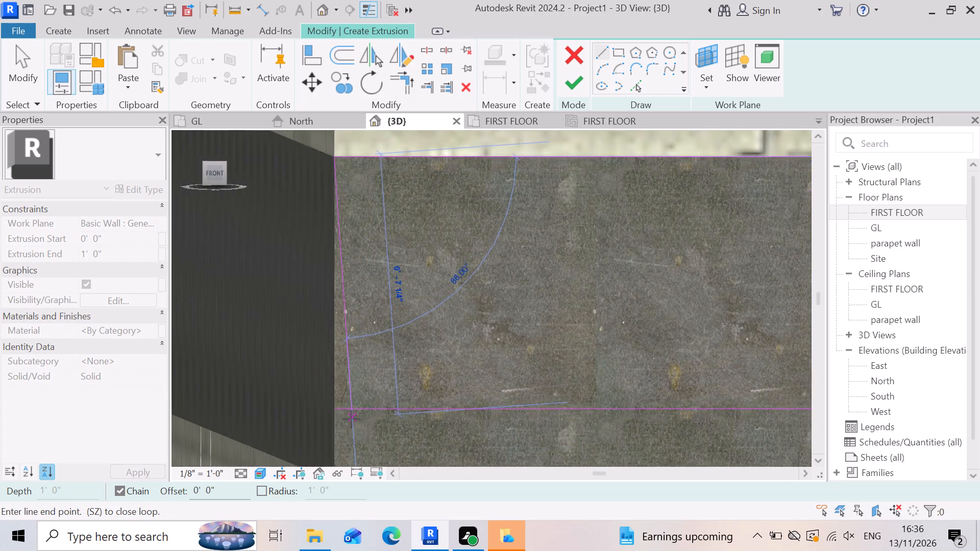
scroll(351, 419, "up", 6)
scroll(310, 414, "up", 5)
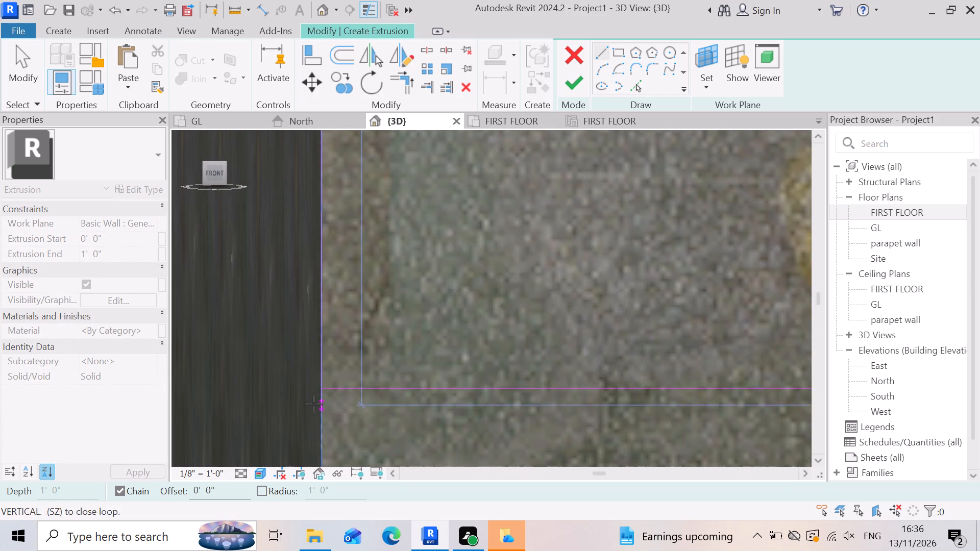
left_click(317, 389)
key("Escape")
scroll(301, 399, "down", 2)
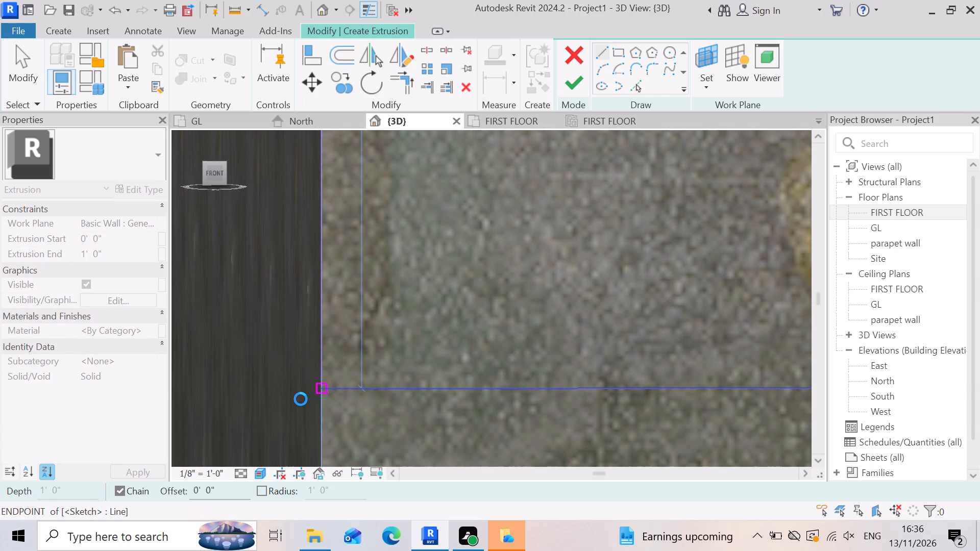
scroll(301, 399, "down", 3)
scroll(348, 407, "down", 4)
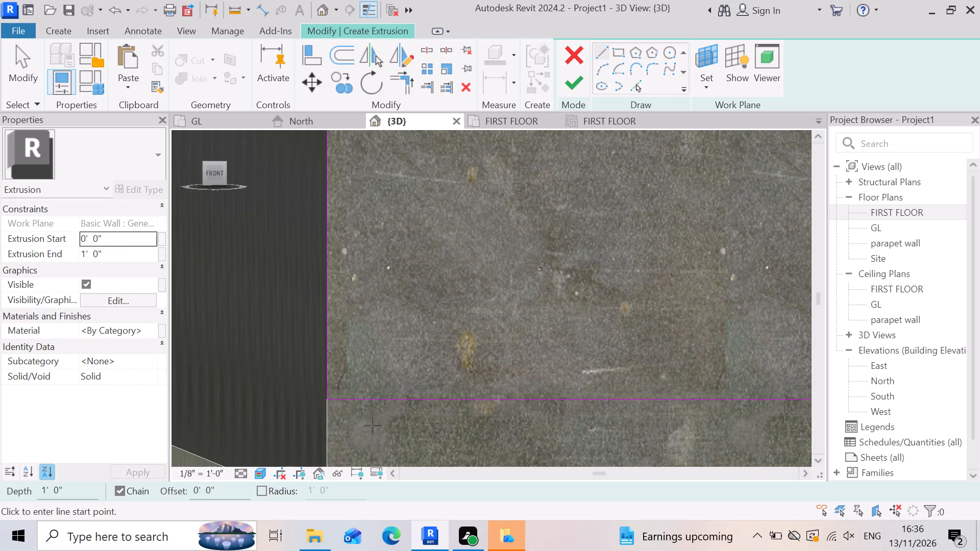
key("Escape")
Trim the short vertical closing line into clean corners with the lower and top slab-band lines.
left_click(396, 74)
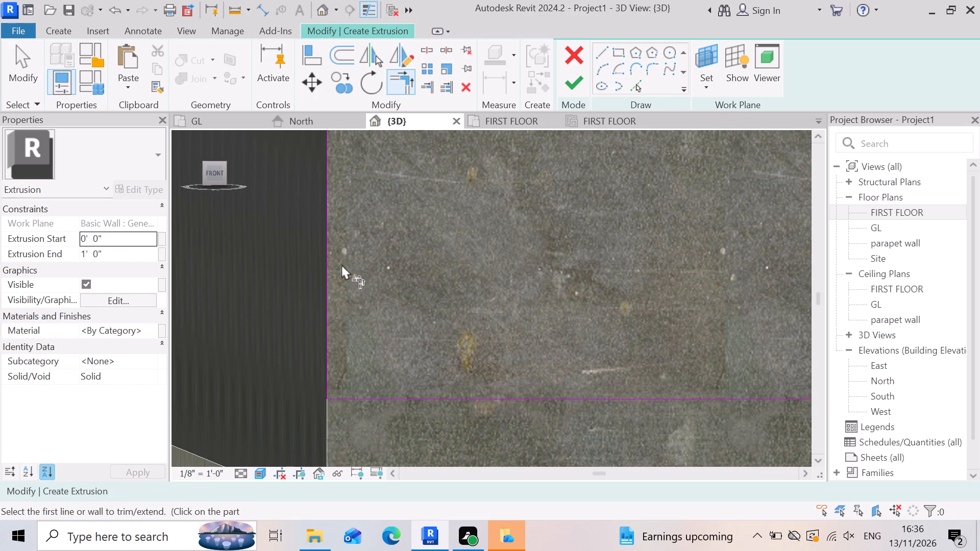
left_click(326, 270)
left_click(364, 391)
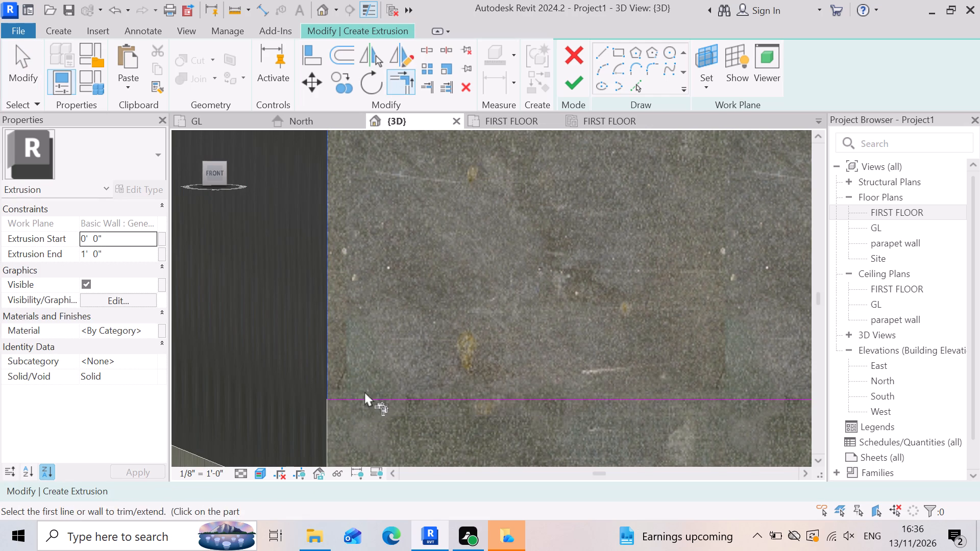
scroll(366, 425, "down", 7)
scroll(434, 245, "up", 3)
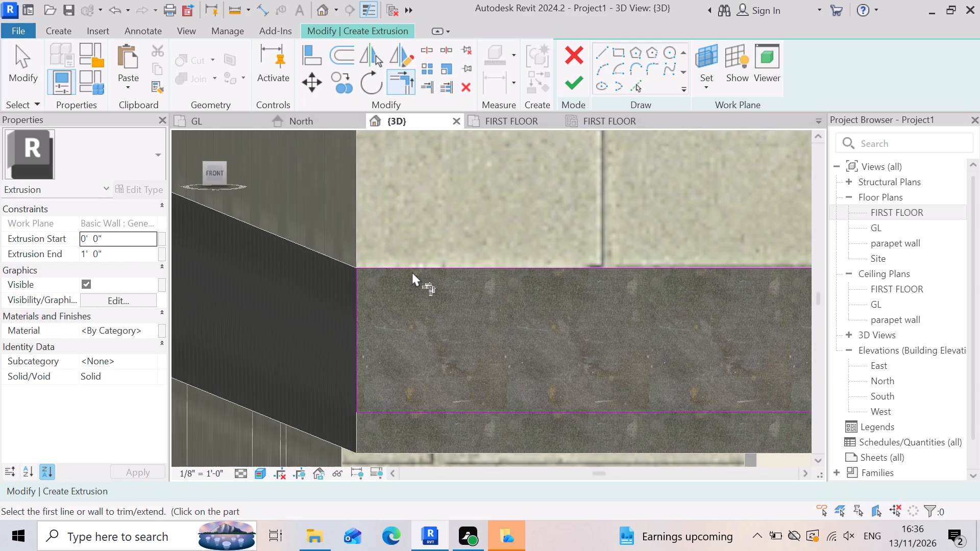
scroll(412, 271, "up", 2)
scroll(290, 248, "up", 6)
scroll(336, 296, "up", 2)
scroll(234, 298, "up", 2)
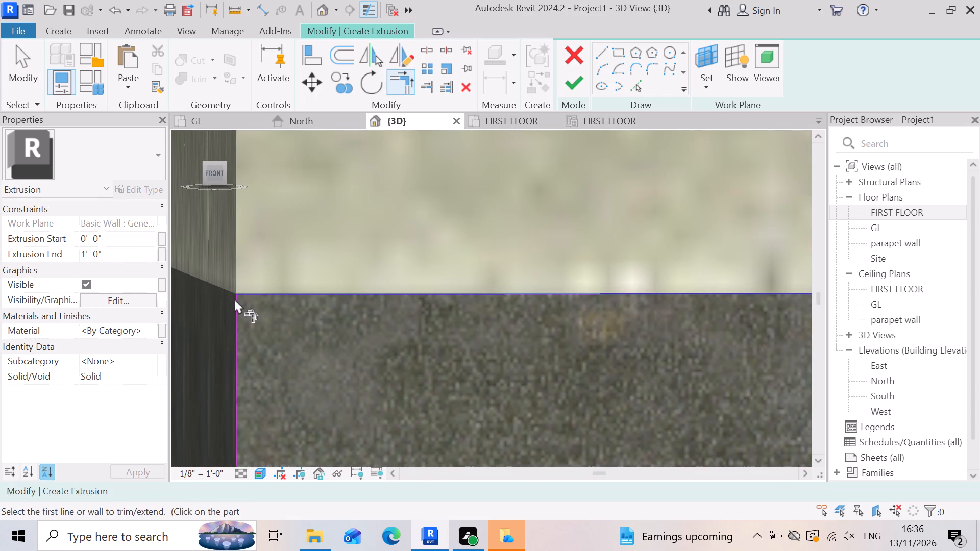
scroll(234, 298, "up", 3)
left_click(307, 288)
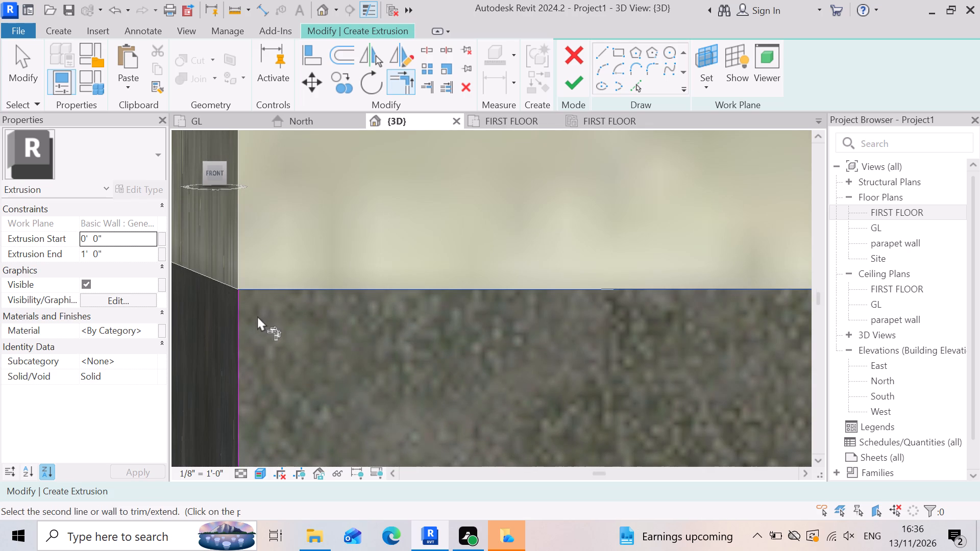
left_click(235, 326)
scroll(232, 294, "down", 19)
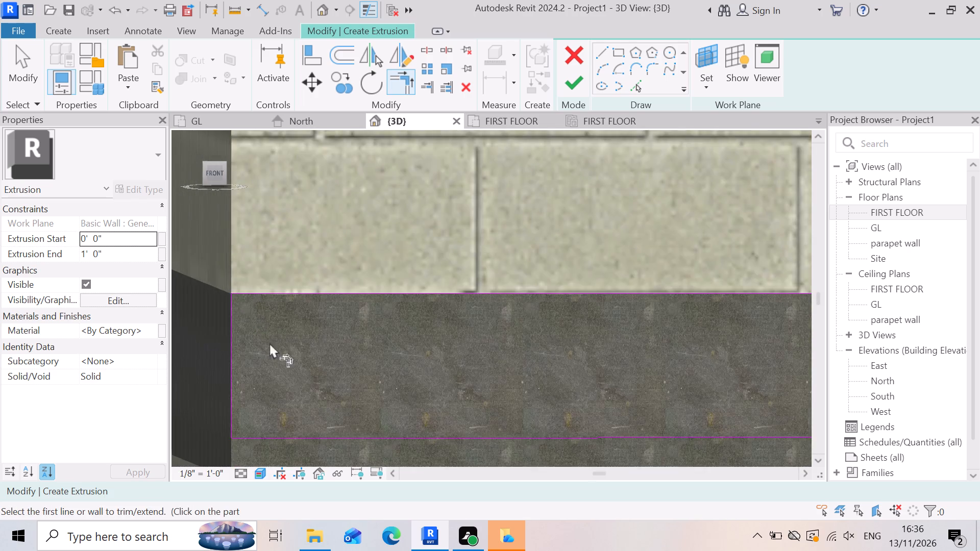
Trim the right-hand column's door-side line into corners with the lower slab-band line and the short ground line.
scroll(269, 343, "down", 16)
scroll(353, 345, "down", 4)
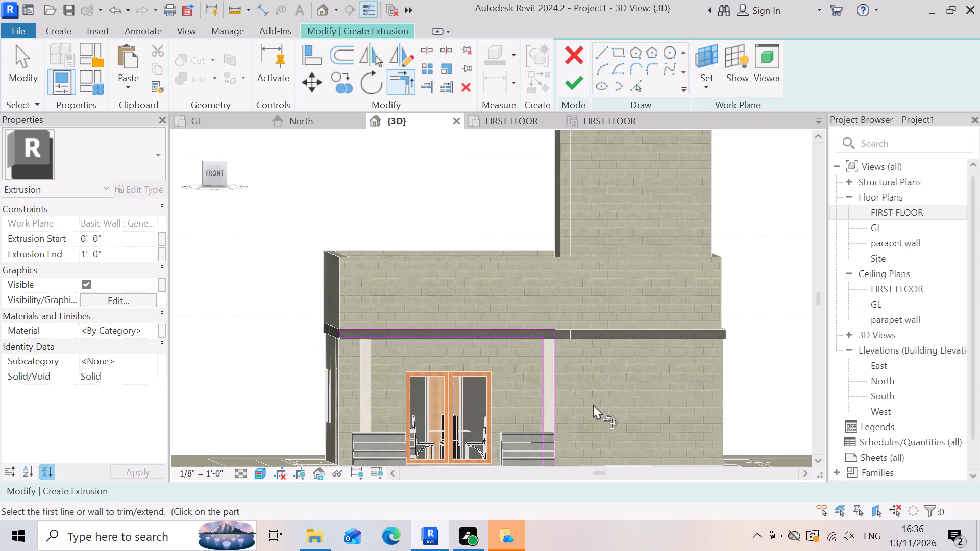
scroll(572, 408, "up", 6)
left_click(514, 334)
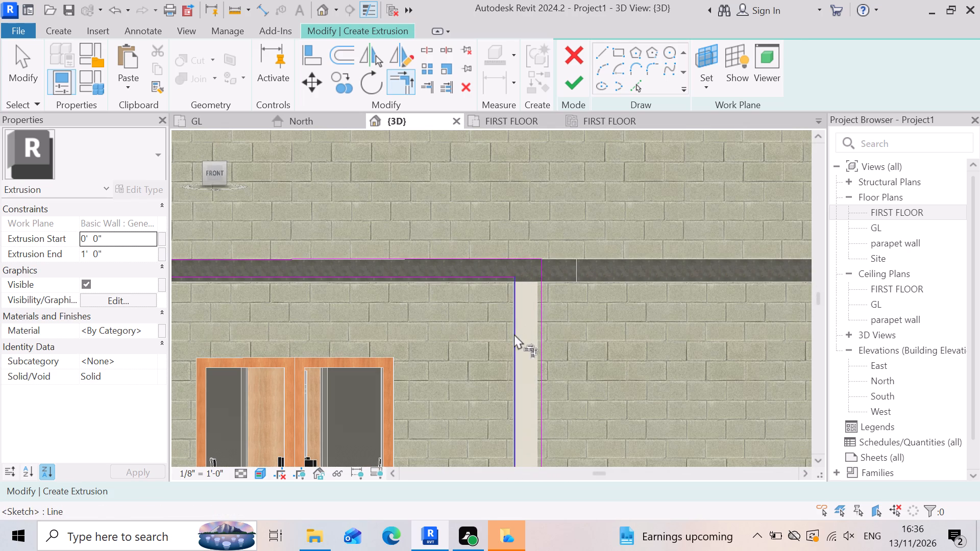
left_click(499, 274)
scroll(530, 267, "down", 7)
scroll(504, 422, "up", 2)
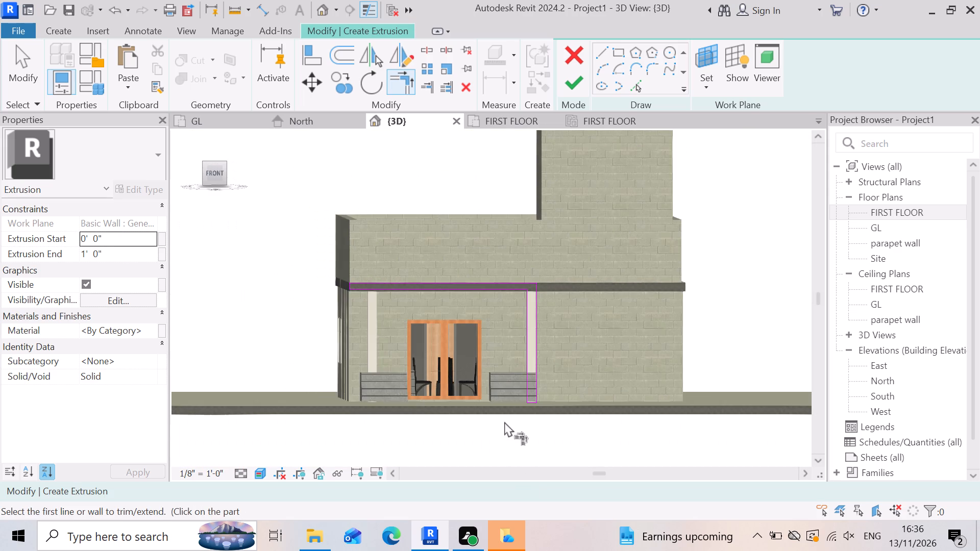
scroll(504, 421, "up", 9)
left_click(547, 361)
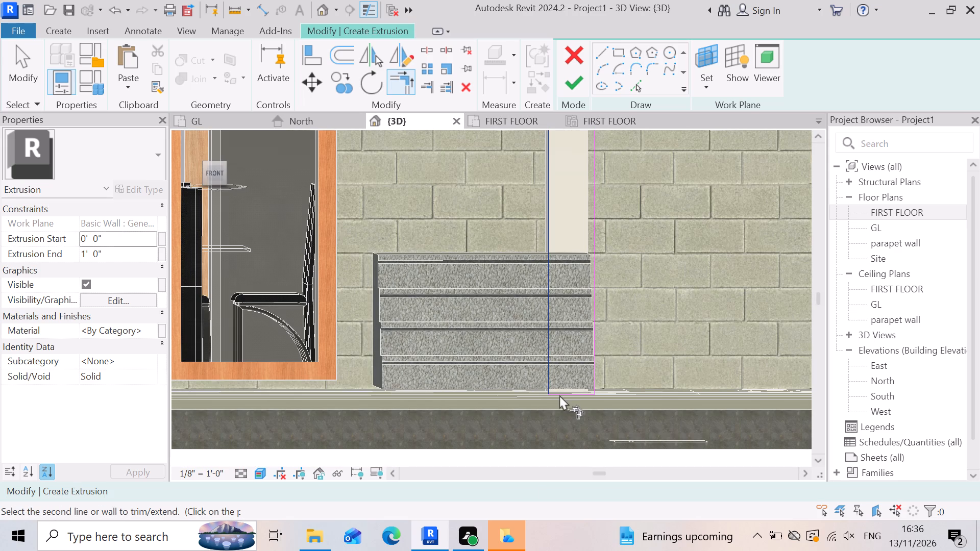
left_click(561, 393)
left_click(591, 365)
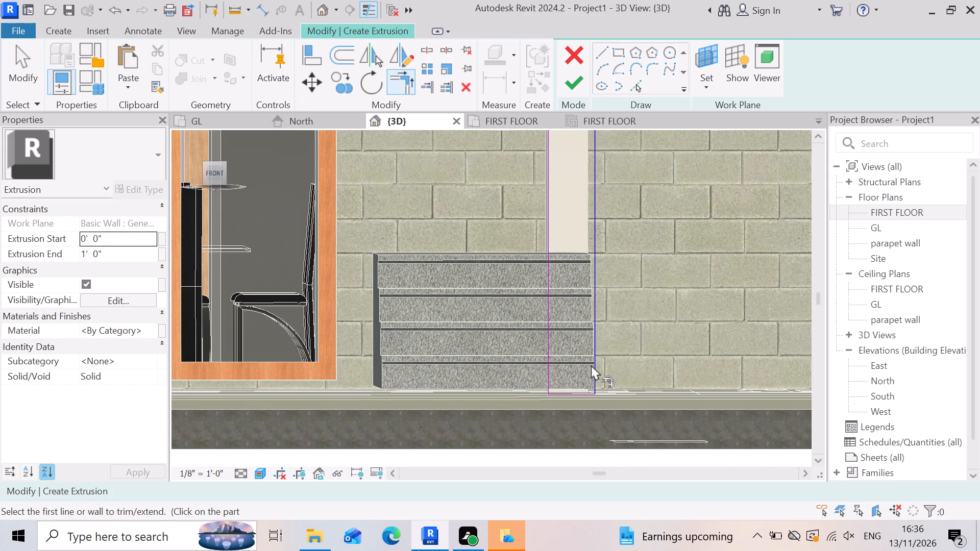
scroll(573, 427, "down", 7)
scroll(563, 172, "up", 2)
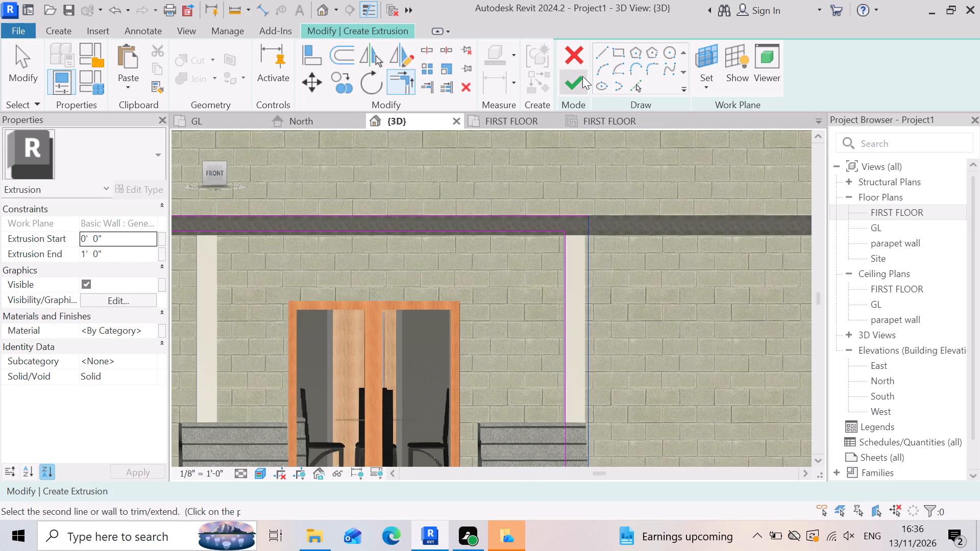
Finish the closed sketch as a 1' 0" deep extrusion and complete the in-place model.
left_click(578, 81)
scroll(511, 246, "down", 4)
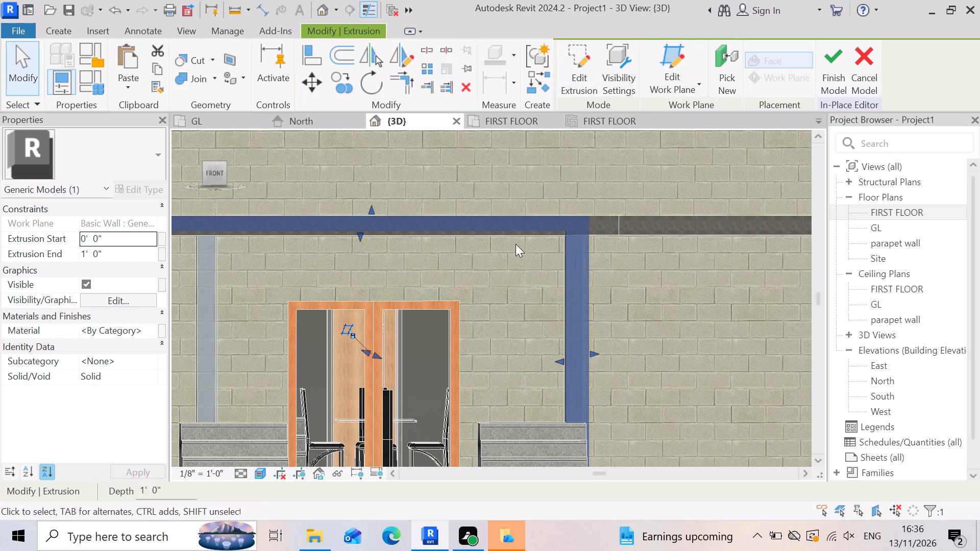
scroll(516, 244, "down", 1)
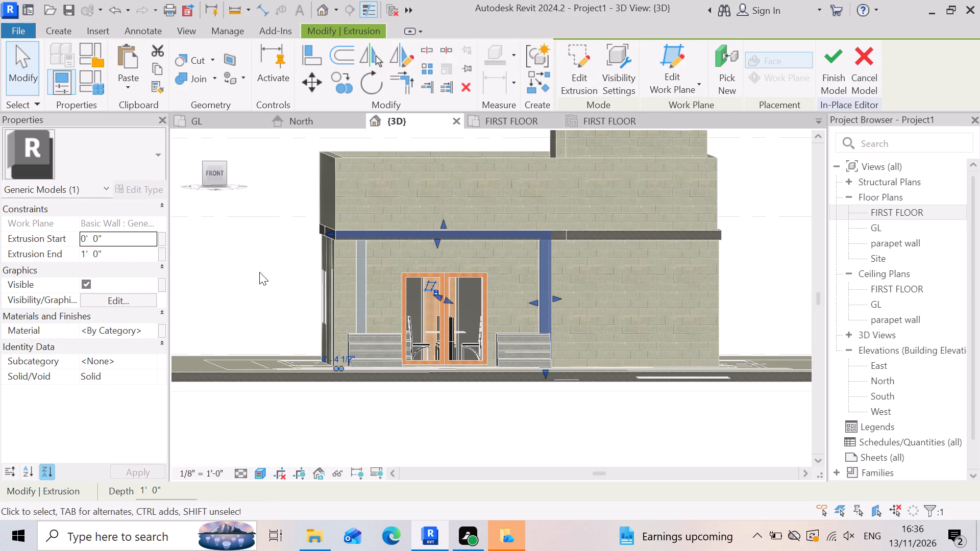
left_click(837, 66)
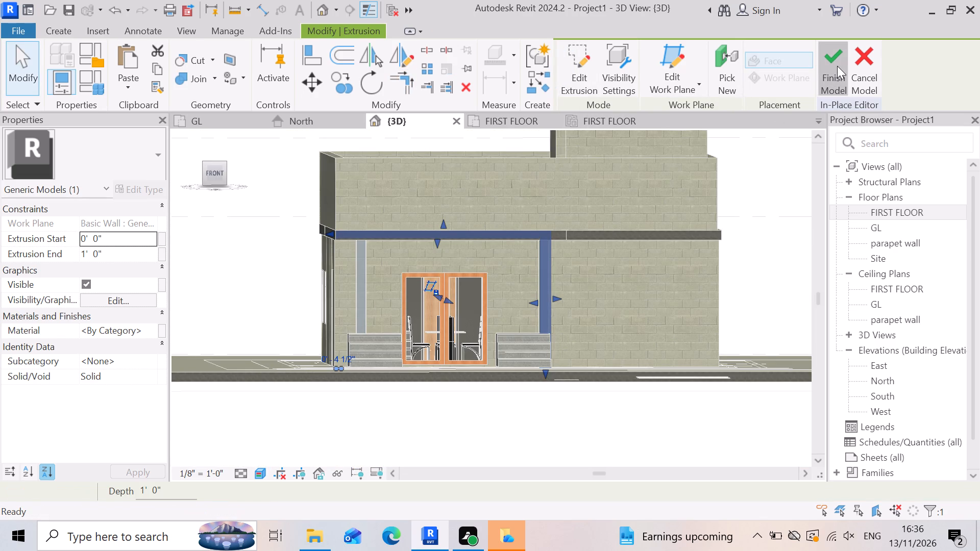
scroll(227, 205, "up", 2)
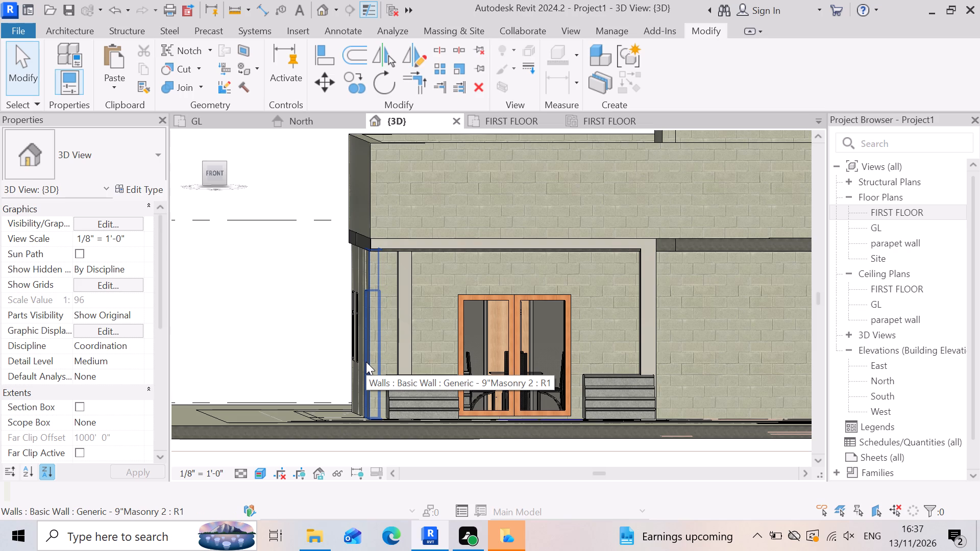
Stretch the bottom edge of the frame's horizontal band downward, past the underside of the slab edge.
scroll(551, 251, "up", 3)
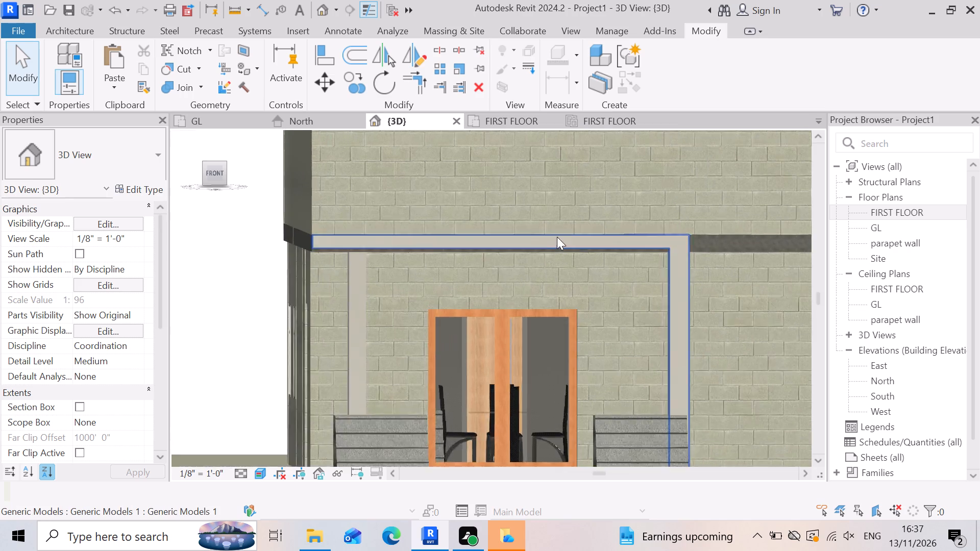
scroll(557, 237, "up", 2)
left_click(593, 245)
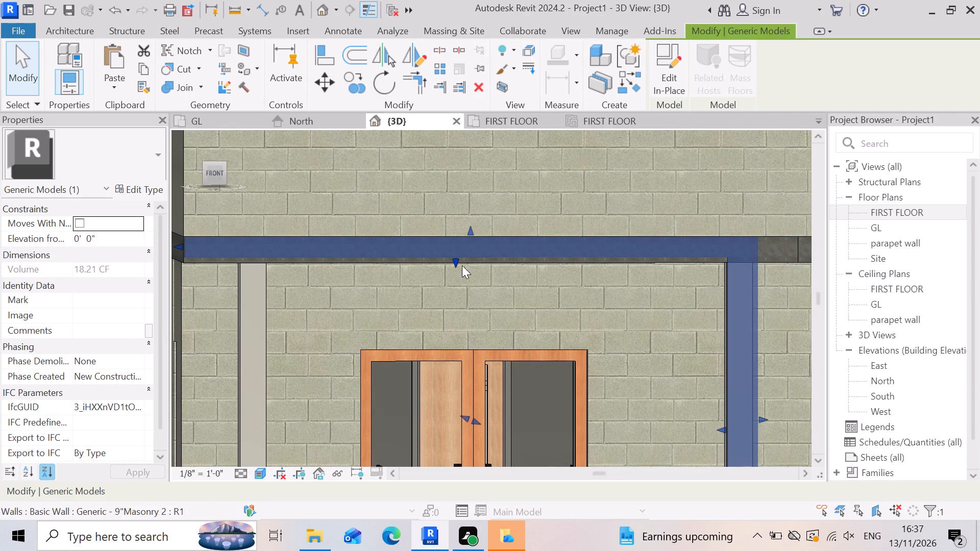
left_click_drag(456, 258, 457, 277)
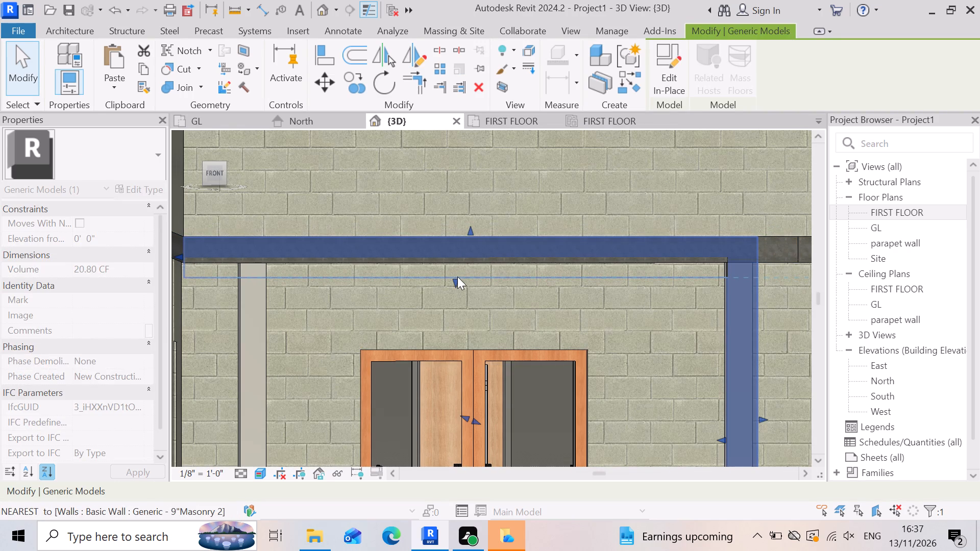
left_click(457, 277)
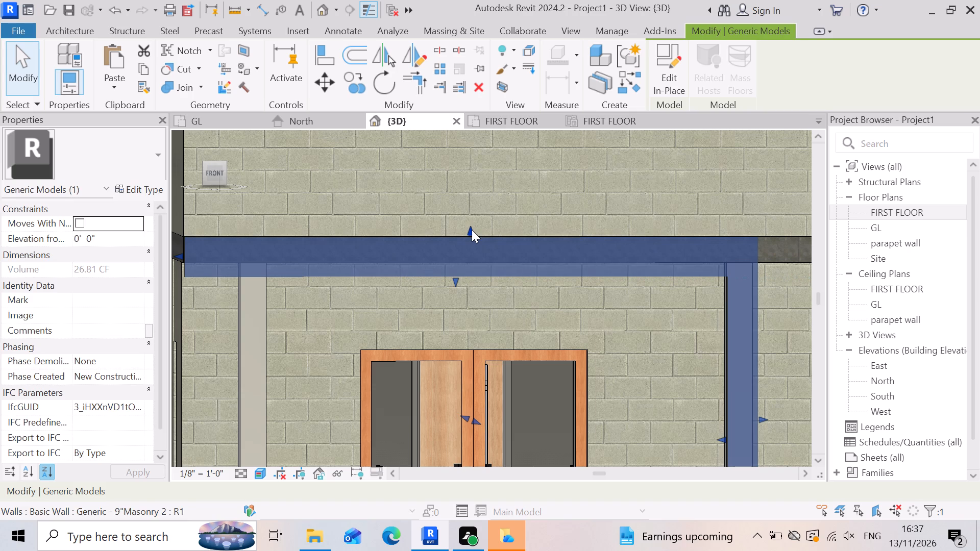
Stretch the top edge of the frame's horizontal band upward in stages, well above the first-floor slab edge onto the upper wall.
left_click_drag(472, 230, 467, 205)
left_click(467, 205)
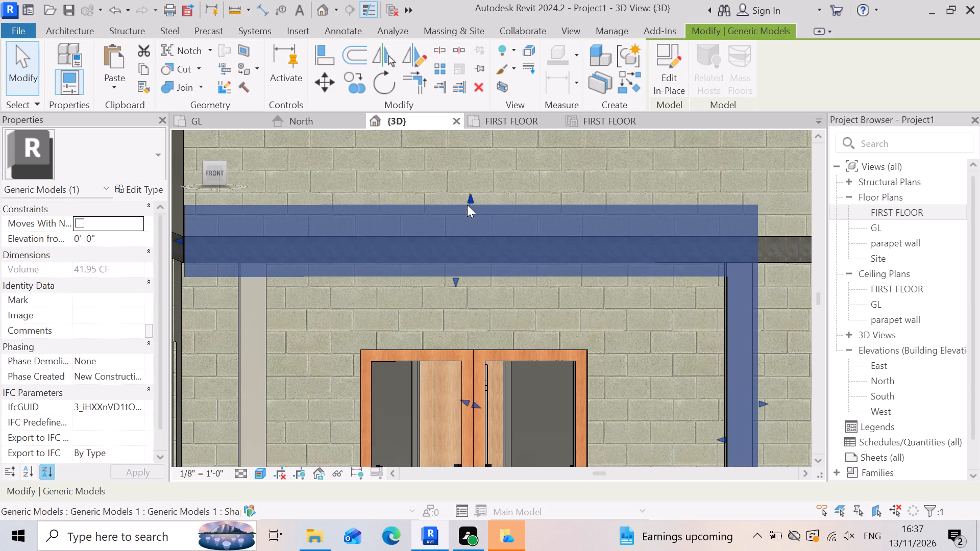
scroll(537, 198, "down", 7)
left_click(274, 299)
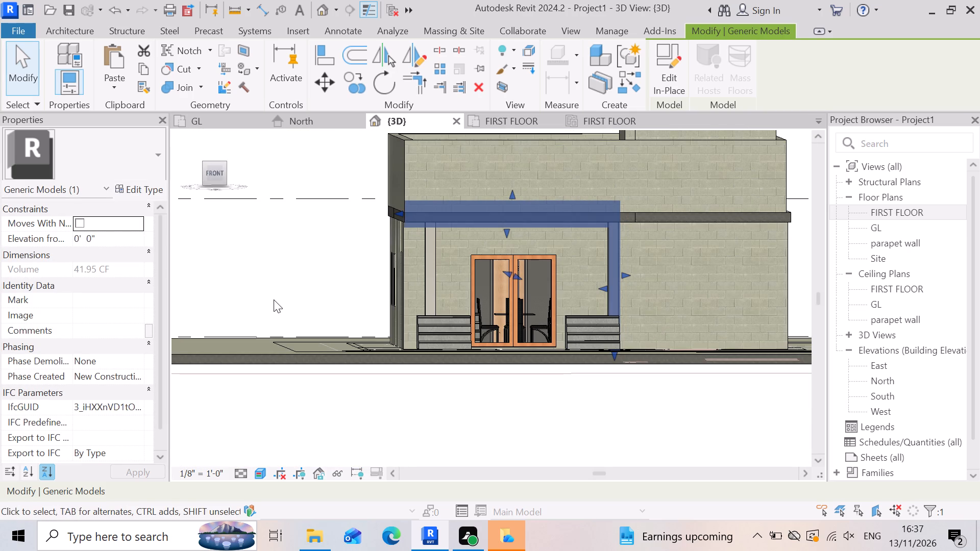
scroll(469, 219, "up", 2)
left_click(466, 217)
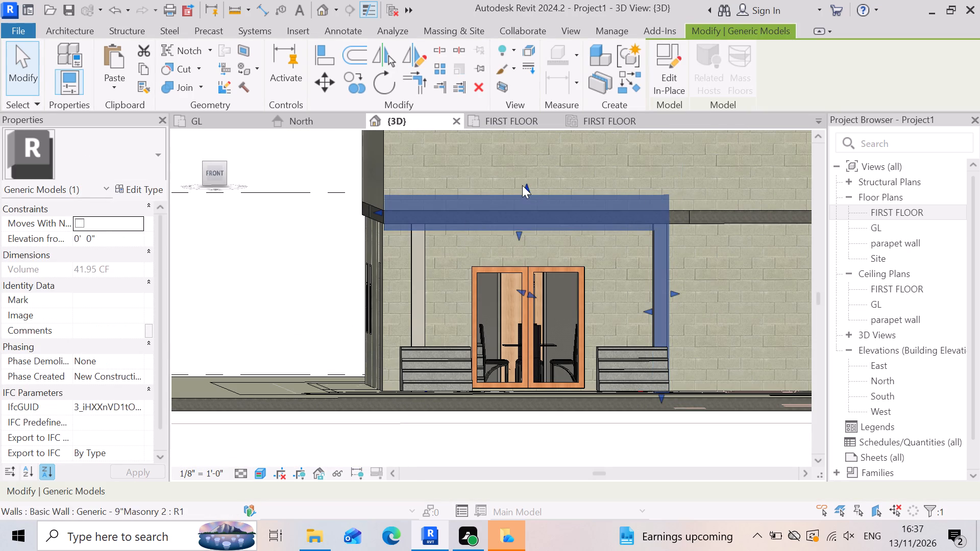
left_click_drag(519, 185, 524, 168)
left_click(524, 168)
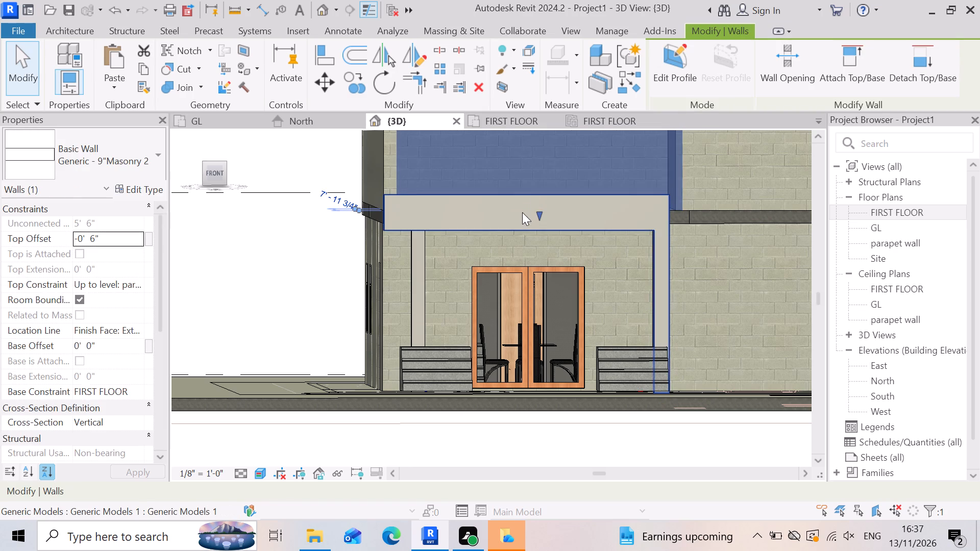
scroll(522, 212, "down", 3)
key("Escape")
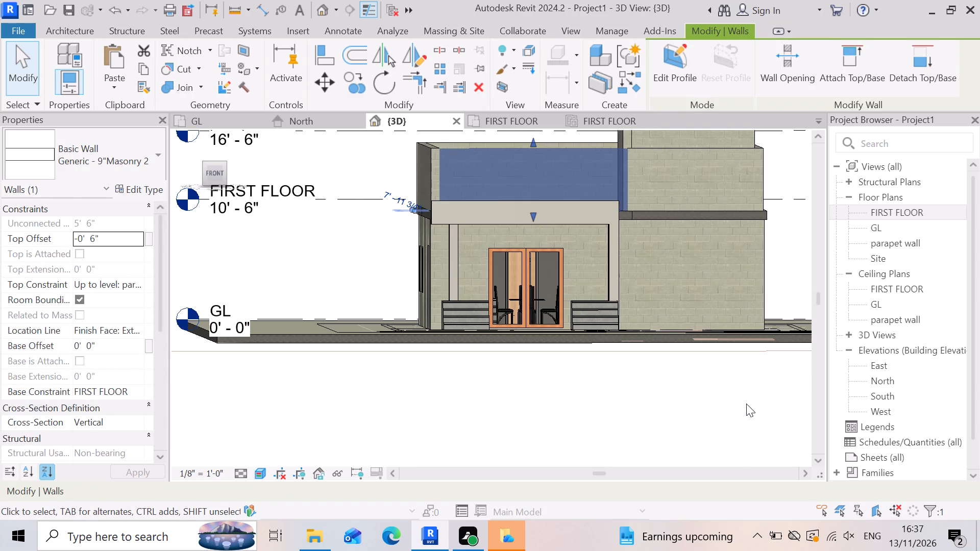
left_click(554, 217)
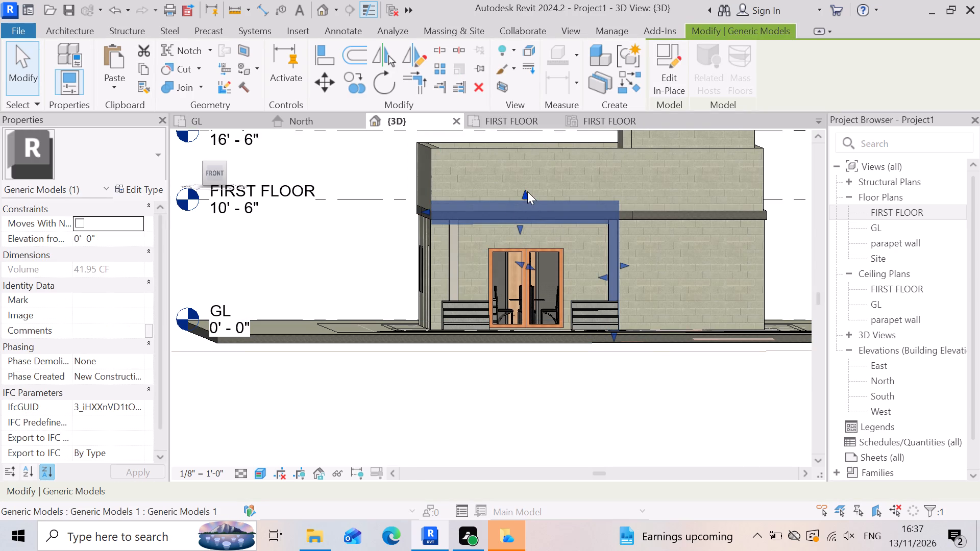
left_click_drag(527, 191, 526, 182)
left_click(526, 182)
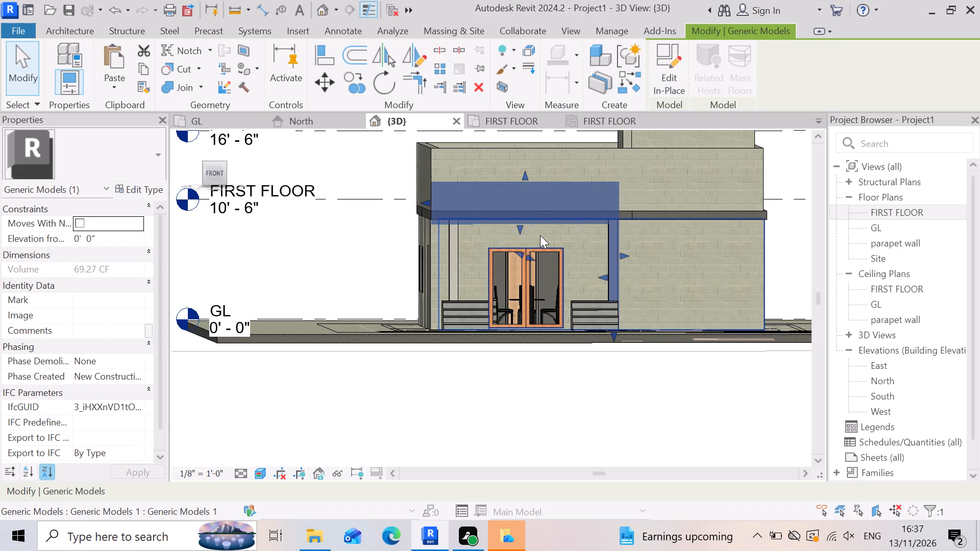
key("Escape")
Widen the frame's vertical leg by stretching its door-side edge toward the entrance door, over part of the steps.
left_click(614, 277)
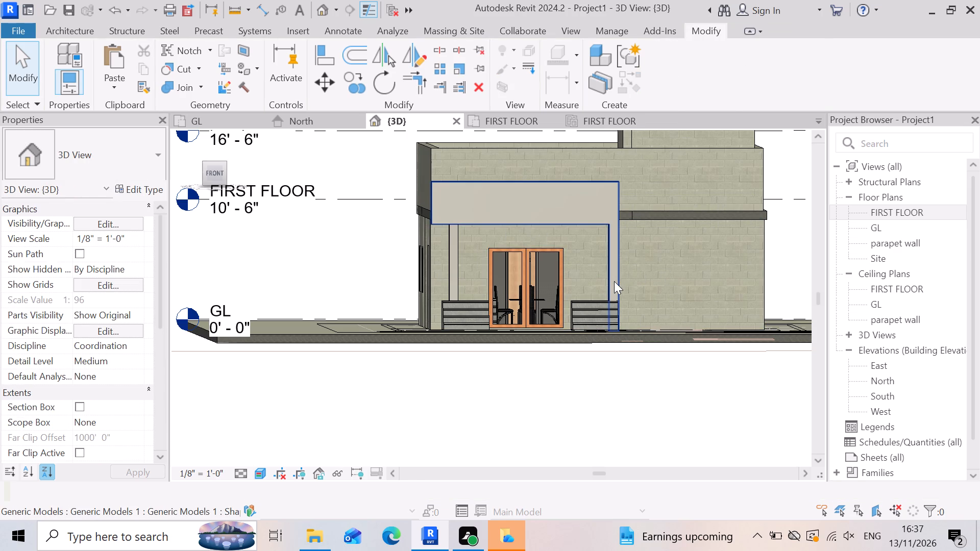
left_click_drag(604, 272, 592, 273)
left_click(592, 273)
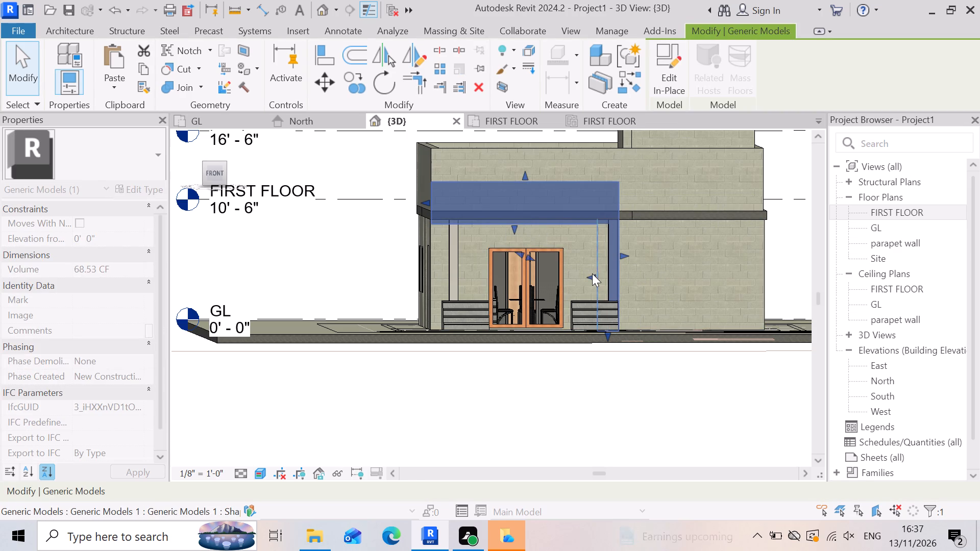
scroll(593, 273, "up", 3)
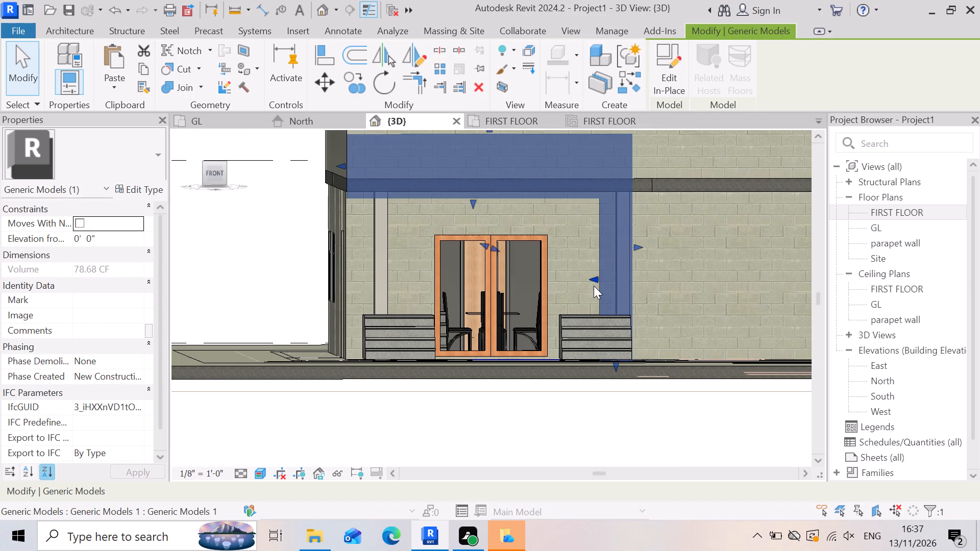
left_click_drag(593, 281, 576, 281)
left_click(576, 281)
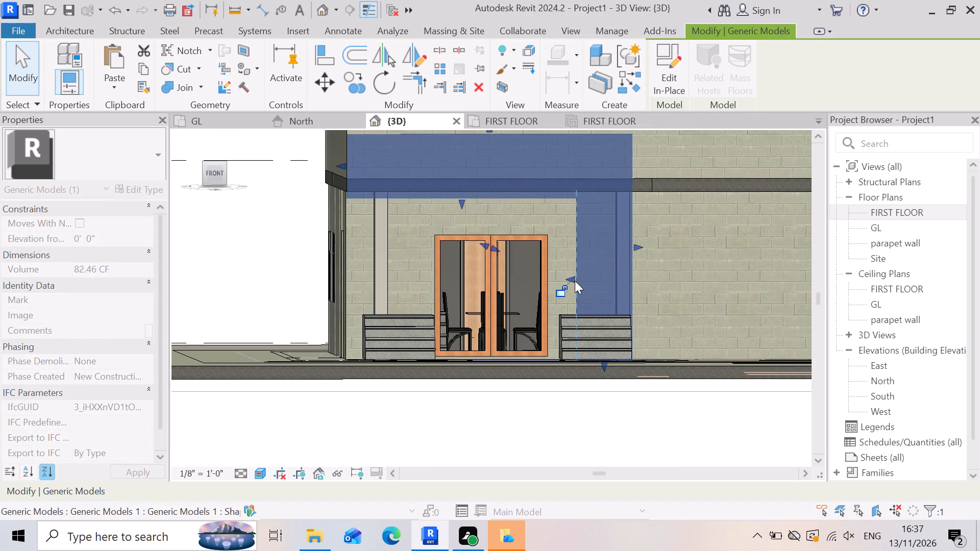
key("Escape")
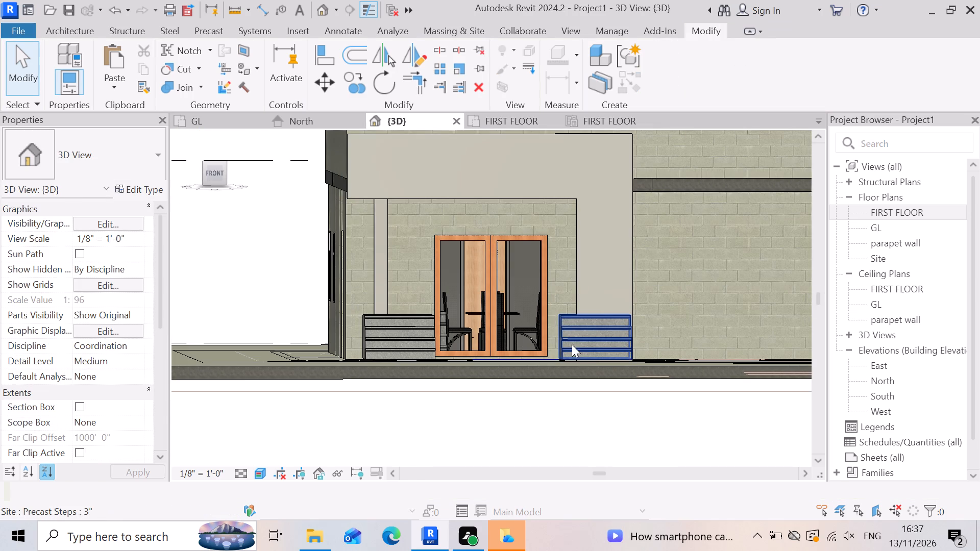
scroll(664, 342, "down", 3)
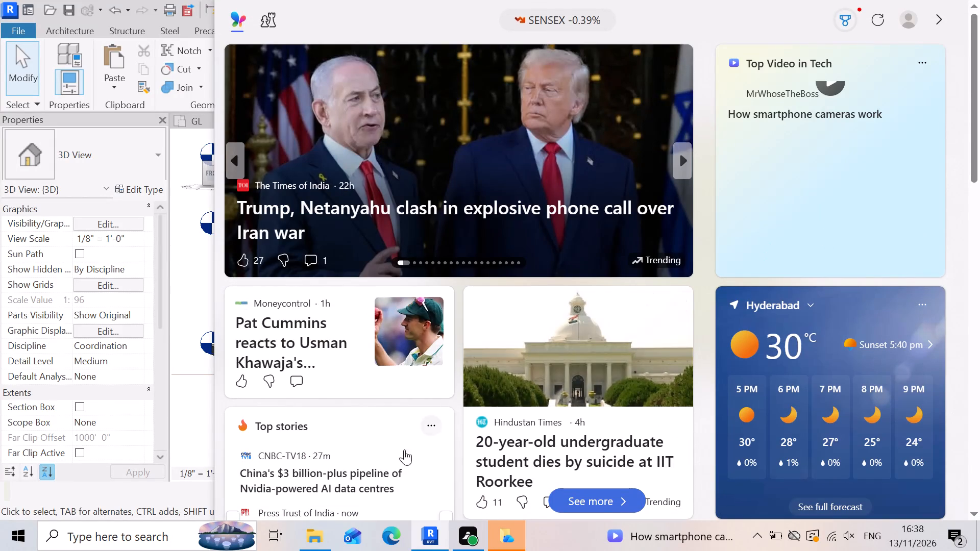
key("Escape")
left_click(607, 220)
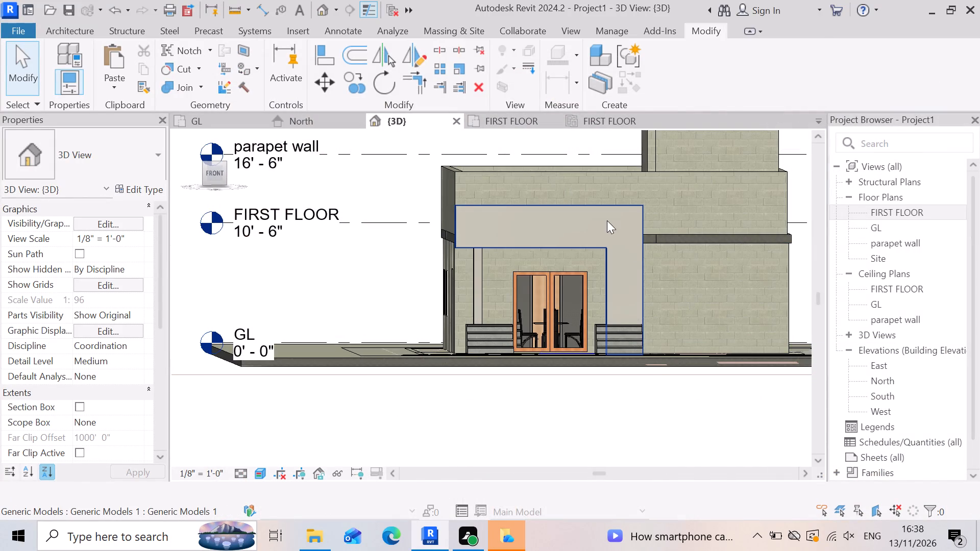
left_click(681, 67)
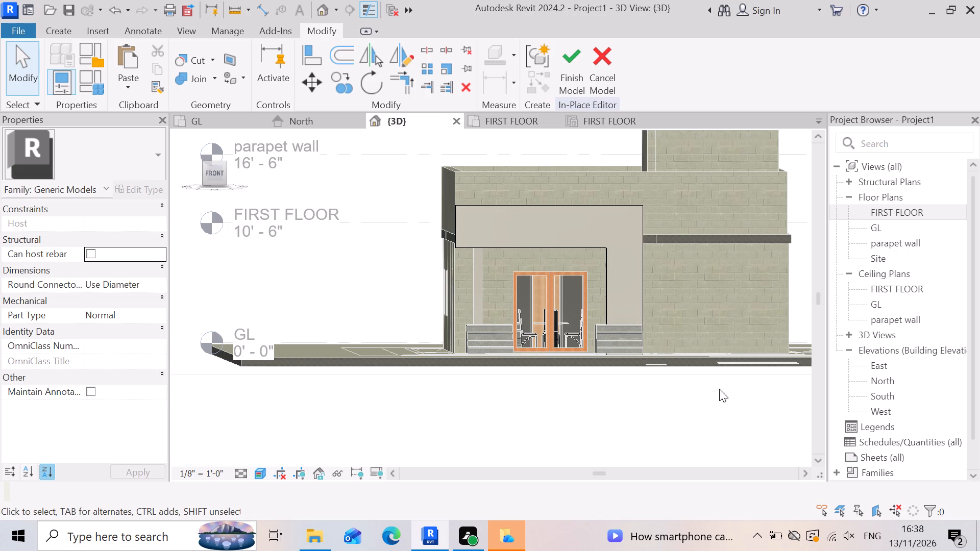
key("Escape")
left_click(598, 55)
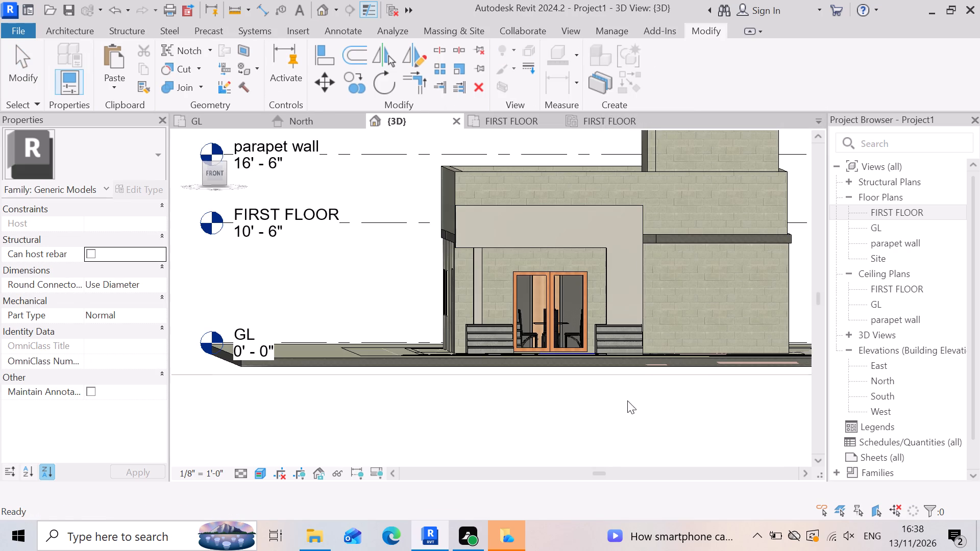
Undo the frame's edge stretches and the finished in-place model and extrusion, back to the open extrusion sketch.
key("ctrl+z")
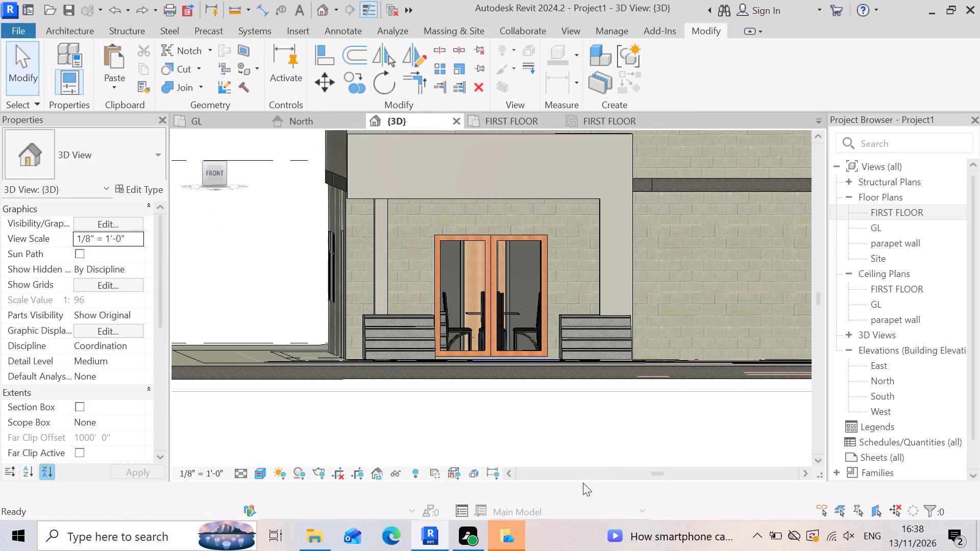
key("z")
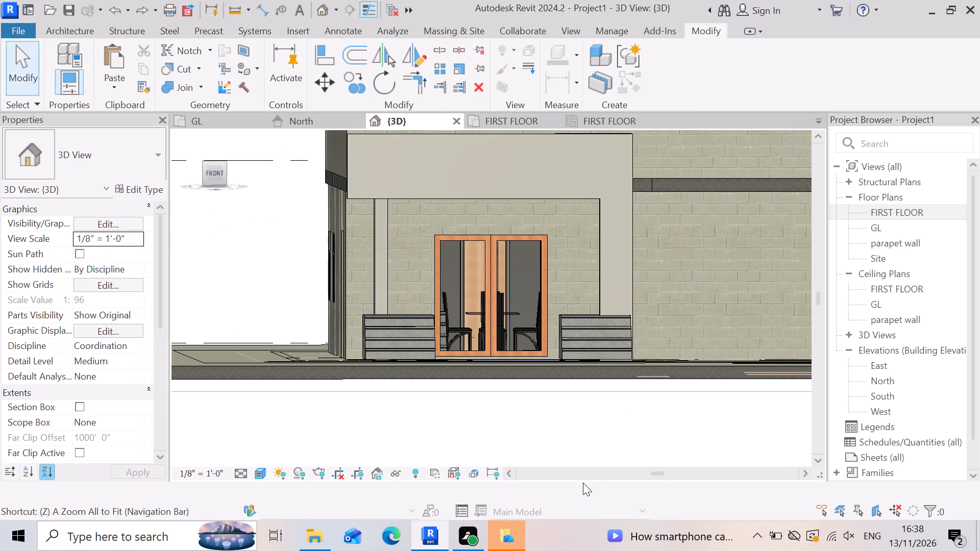
key("ctrl+z")
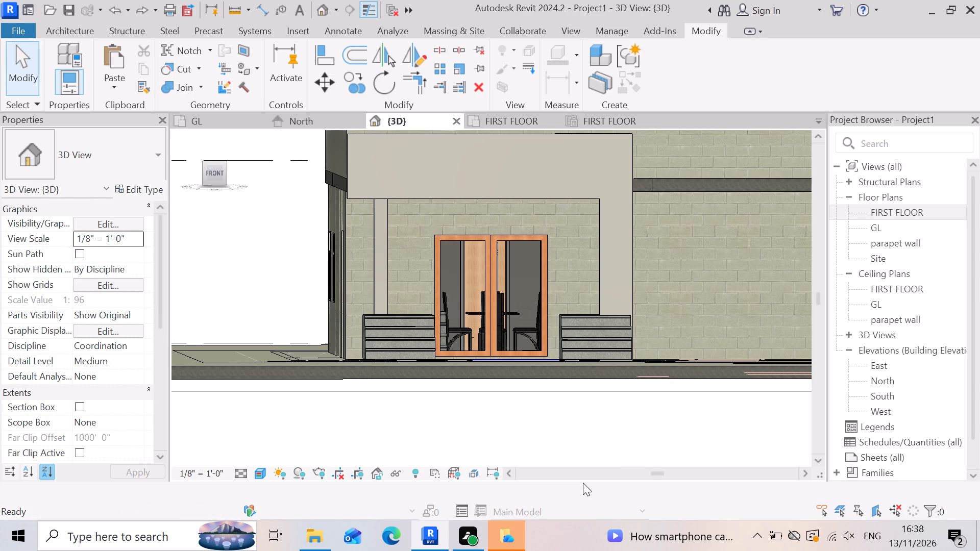
key("ctrl+z")
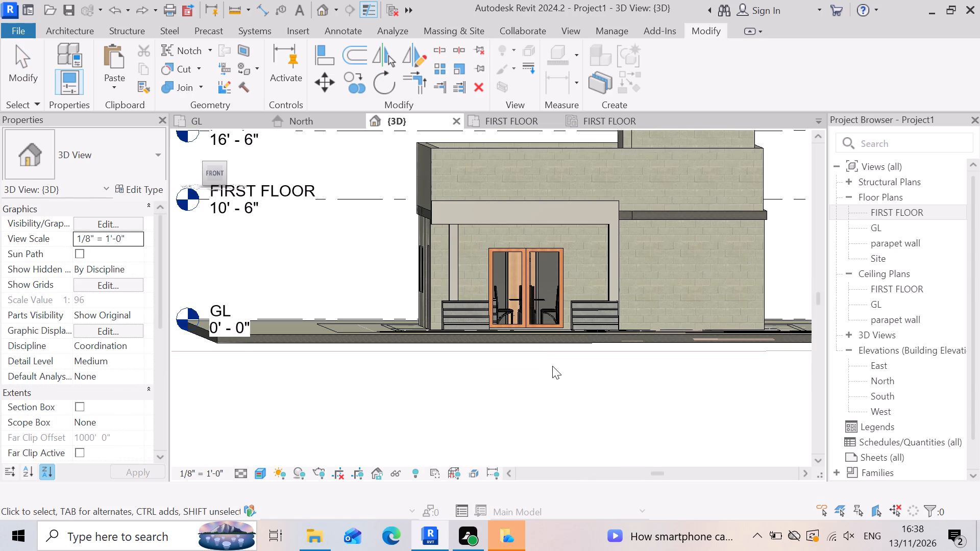
key("ctrl+z")
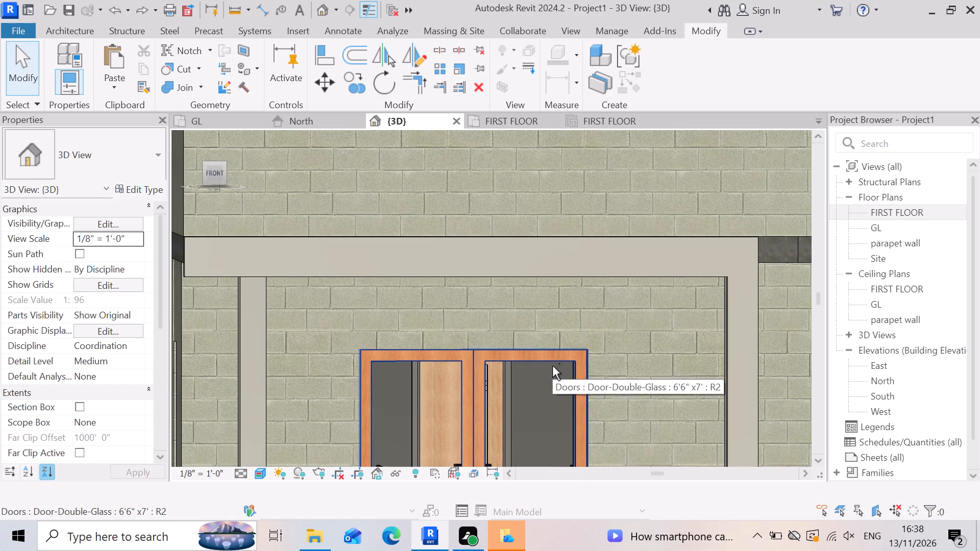
key("ctrl+z")
key("ctrl+z")
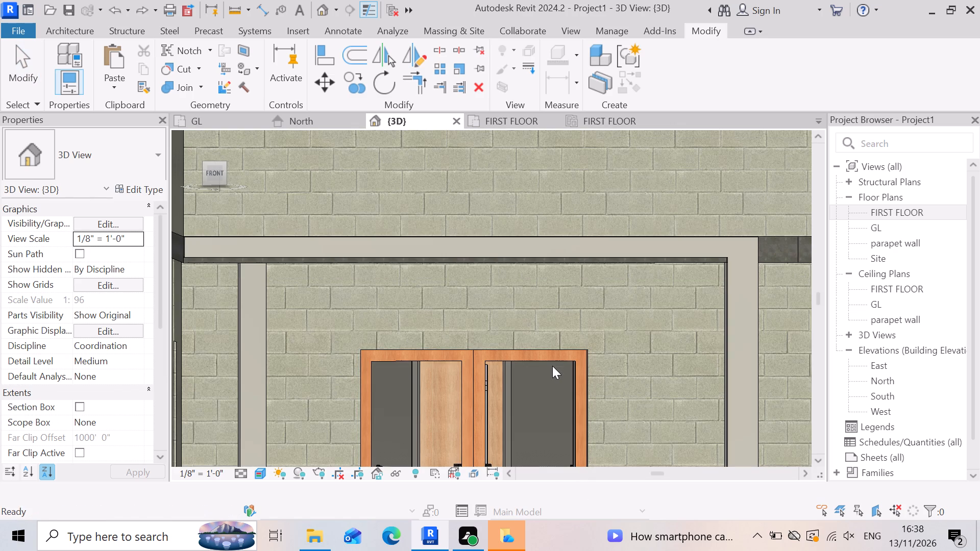
key("ctrl+z")
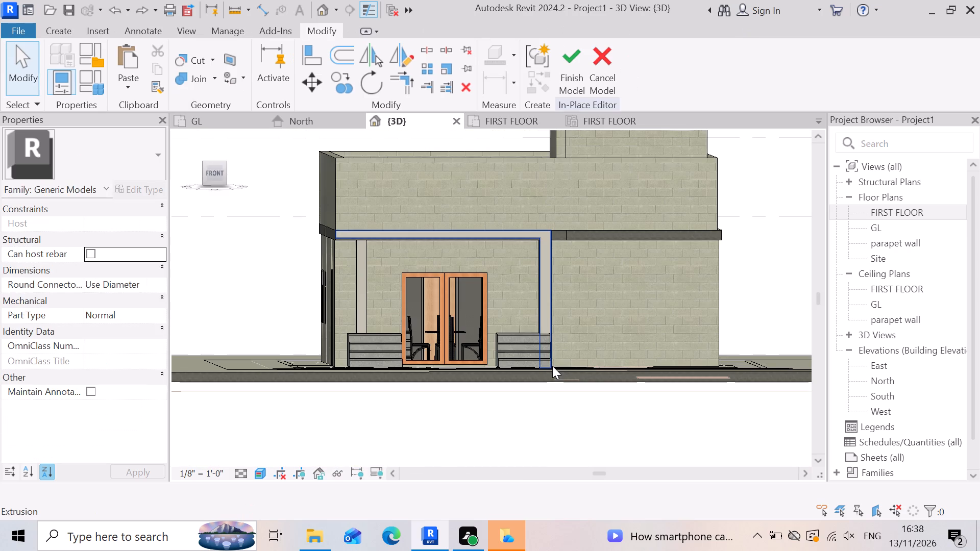
key("ctrl+z")
Shorten the lower line of the horizontal band, pulling its end back from the frame's inner corner.
scroll(552, 241, "up", 3)
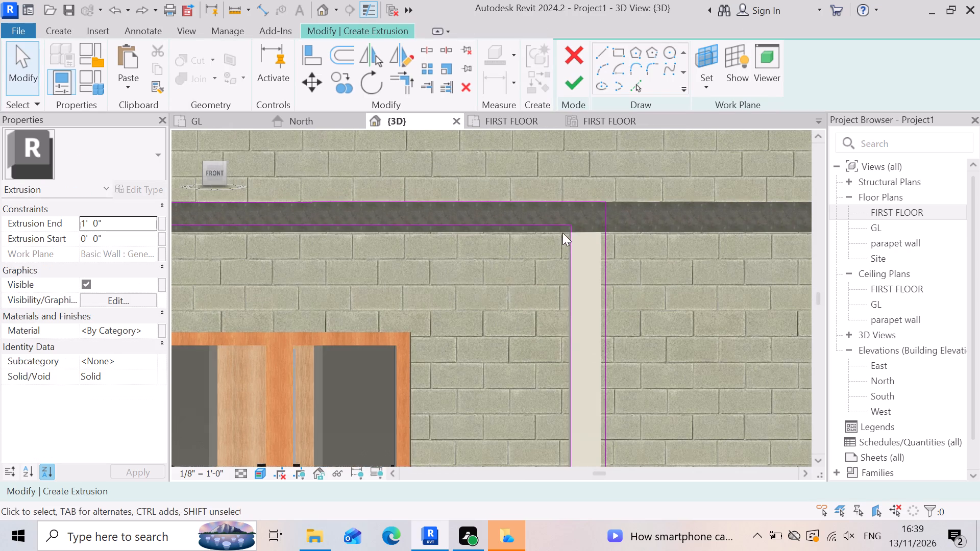
scroll(575, 219, "up", 8)
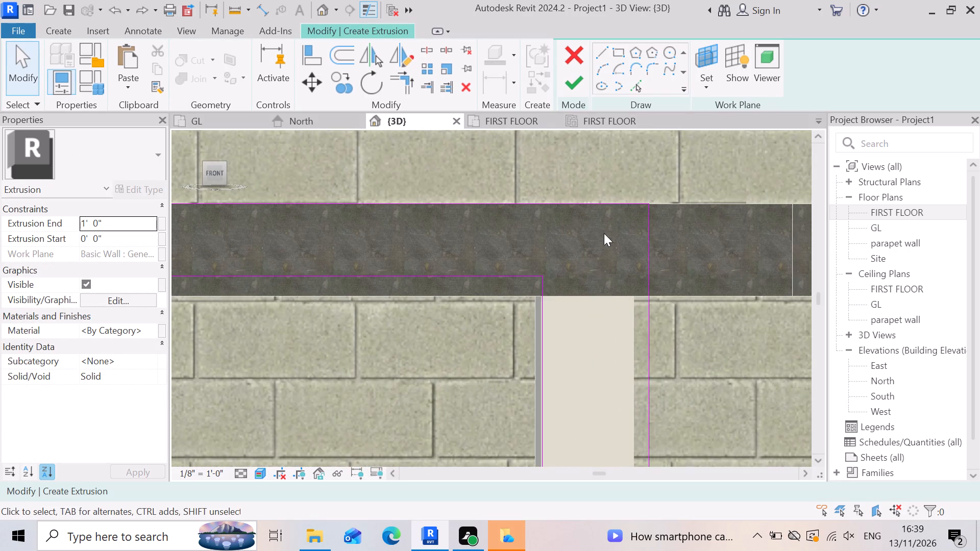
scroll(597, 252, "up", 1)
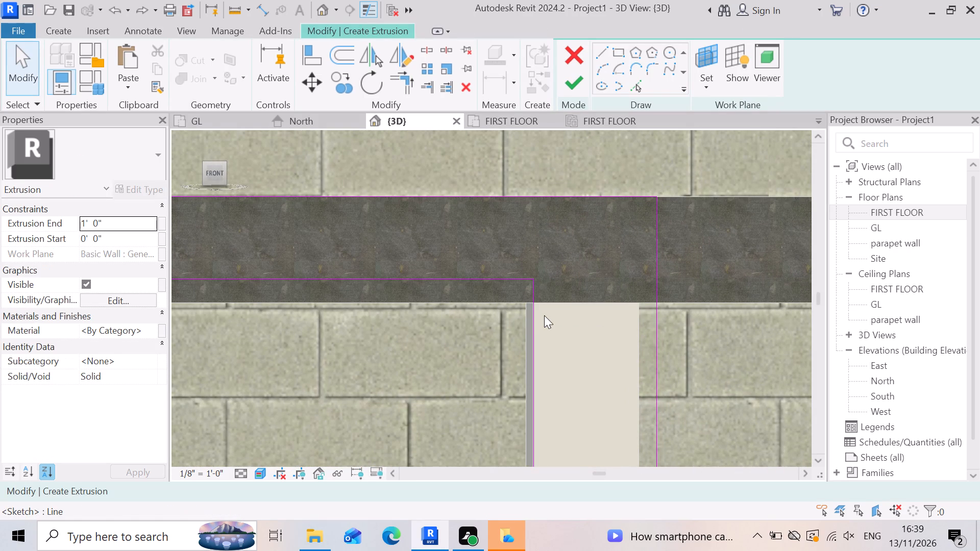
left_click(532, 320)
scroll(537, 292, "up", 5)
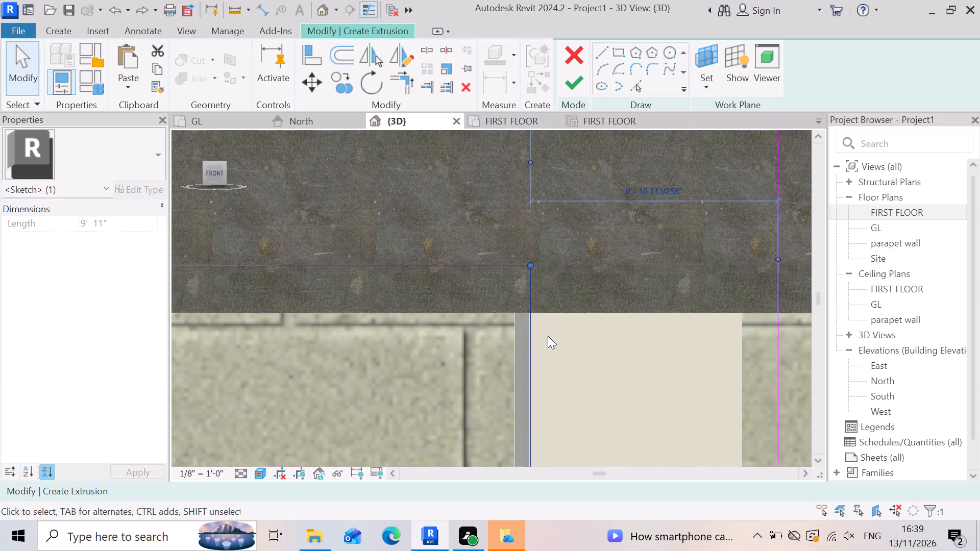
key("Escape")
left_click(531, 265)
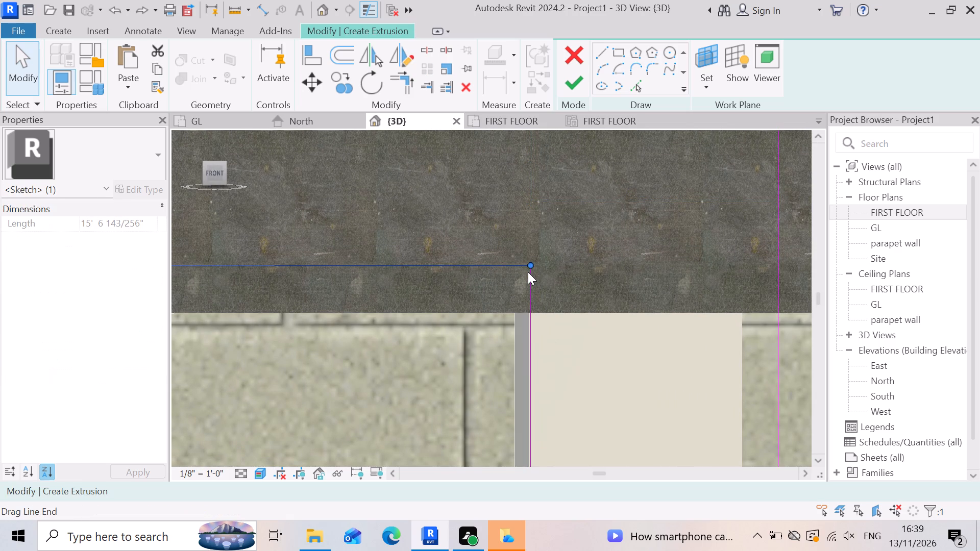
left_click_drag(528, 265, 536, 301)
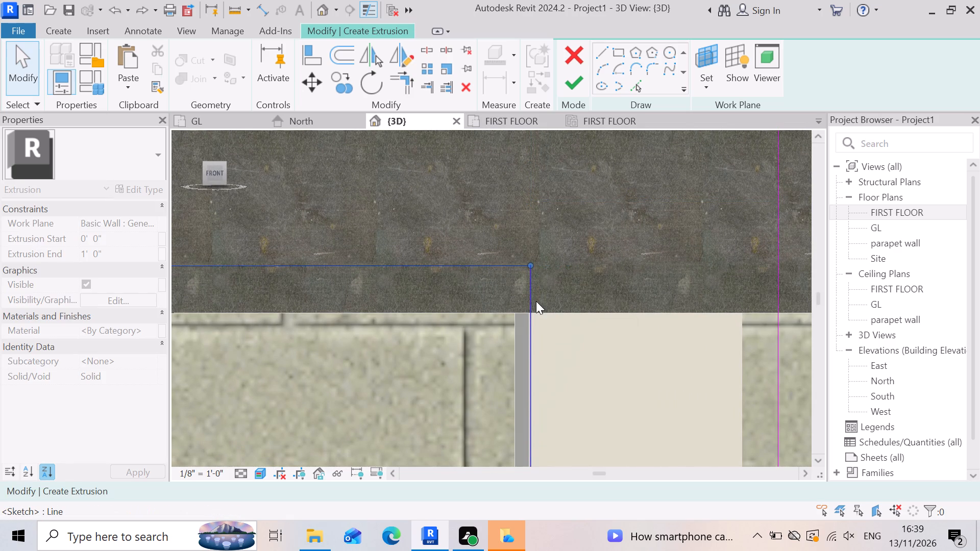
key("Escape")
left_click(500, 265)
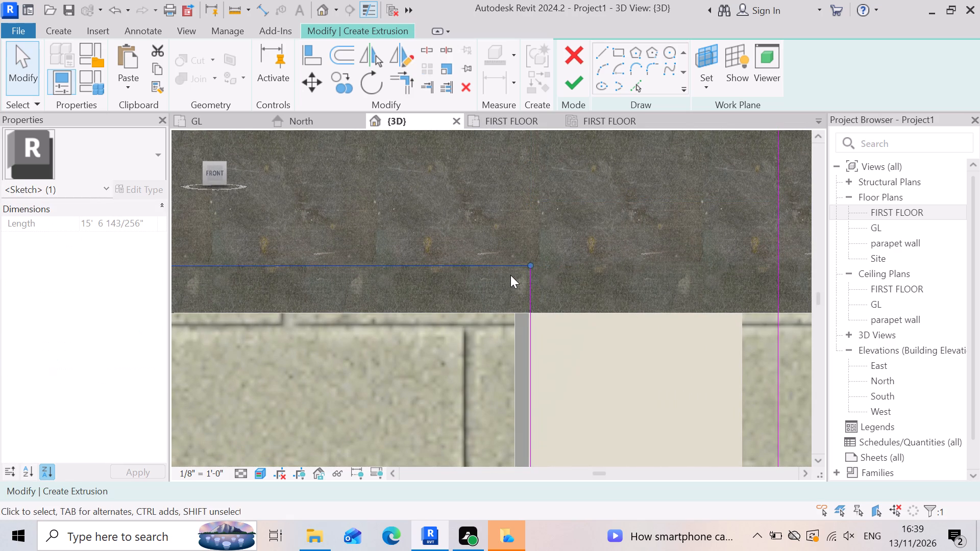
scroll(511, 274, "up", 6)
left_click_drag(551, 254, 538, 254)
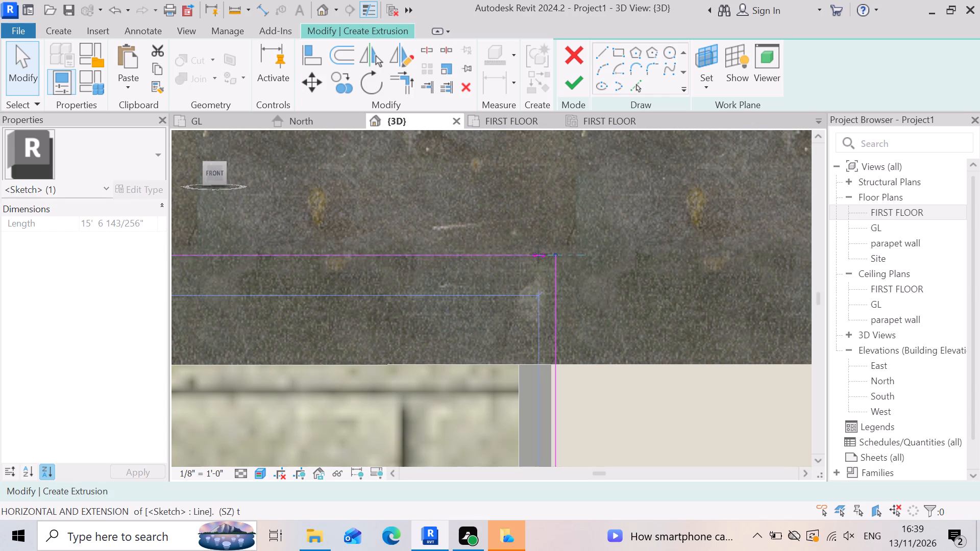
left_click_drag(538, 254, 480, 255)
key("Escape")
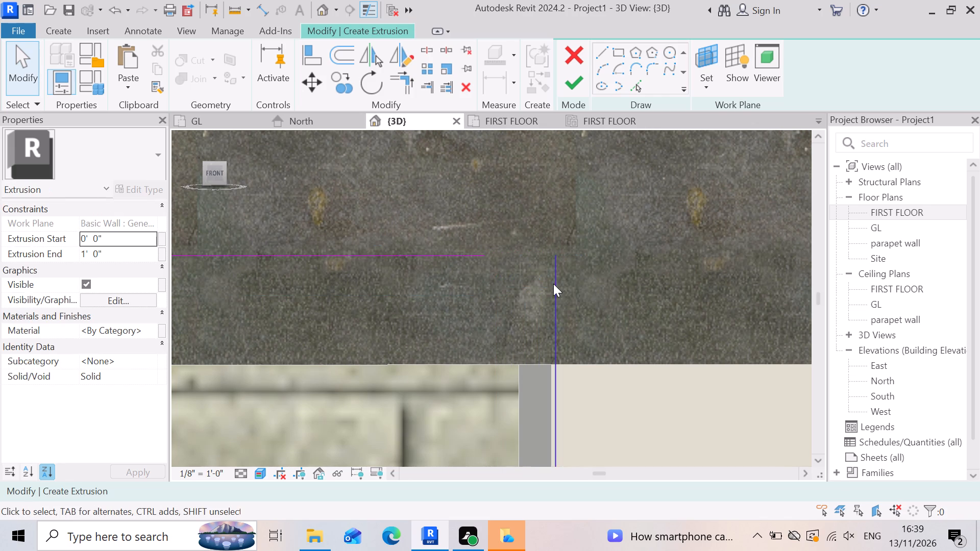
Shorten the leg's door-side line from its top end at the inner corner, to a length of about 9' 10 1/2".
left_click(554, 283)
left_click_drag(554, 254, 554, 276)
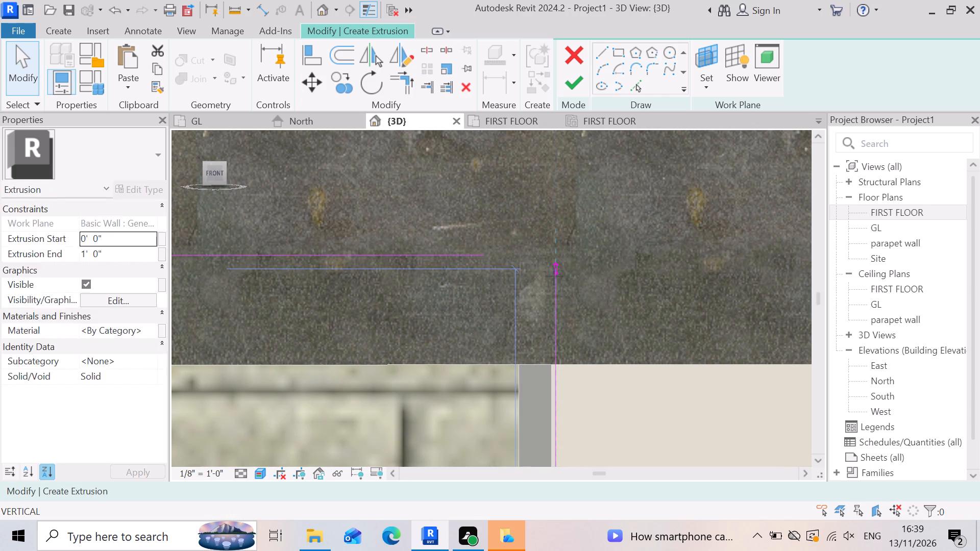
left_click_drag(554, 276, 553, 277)
left_click(553, 277)
key("Escape")
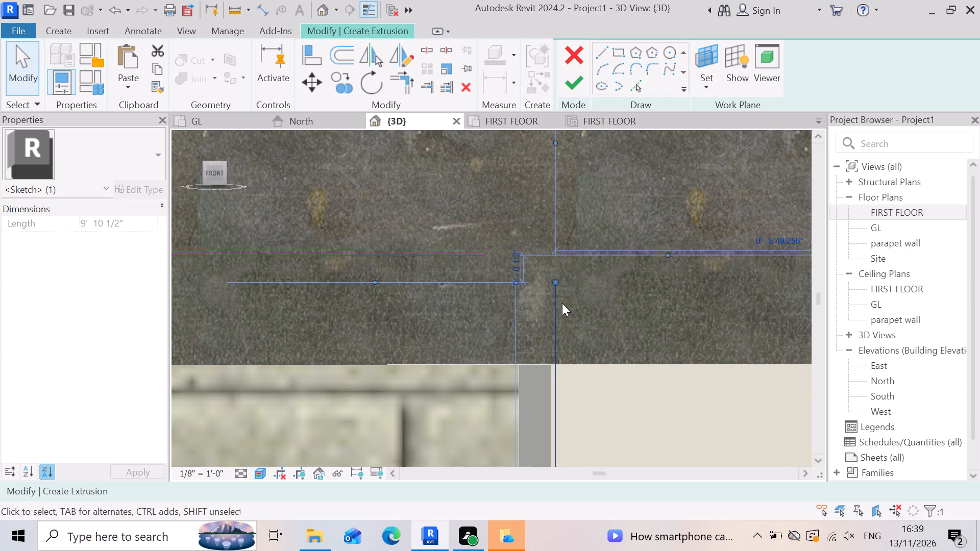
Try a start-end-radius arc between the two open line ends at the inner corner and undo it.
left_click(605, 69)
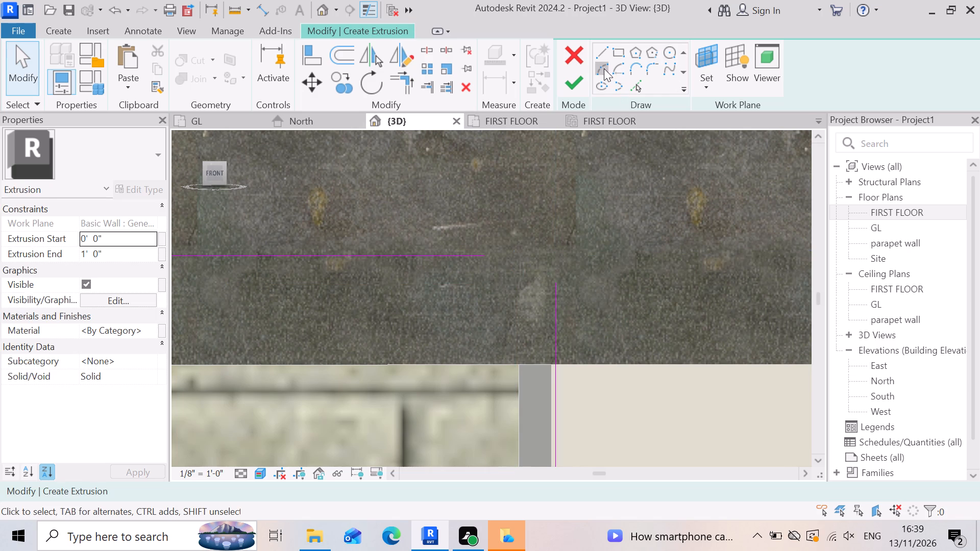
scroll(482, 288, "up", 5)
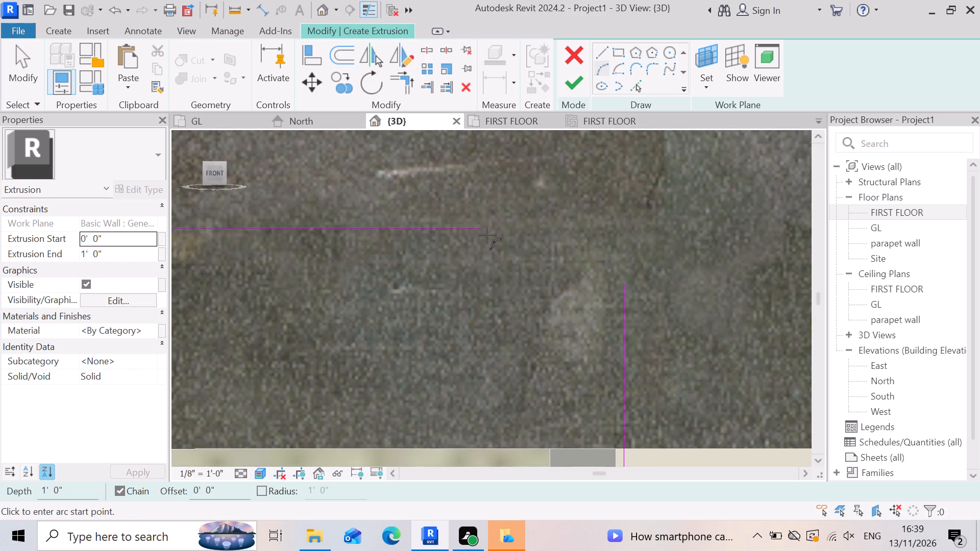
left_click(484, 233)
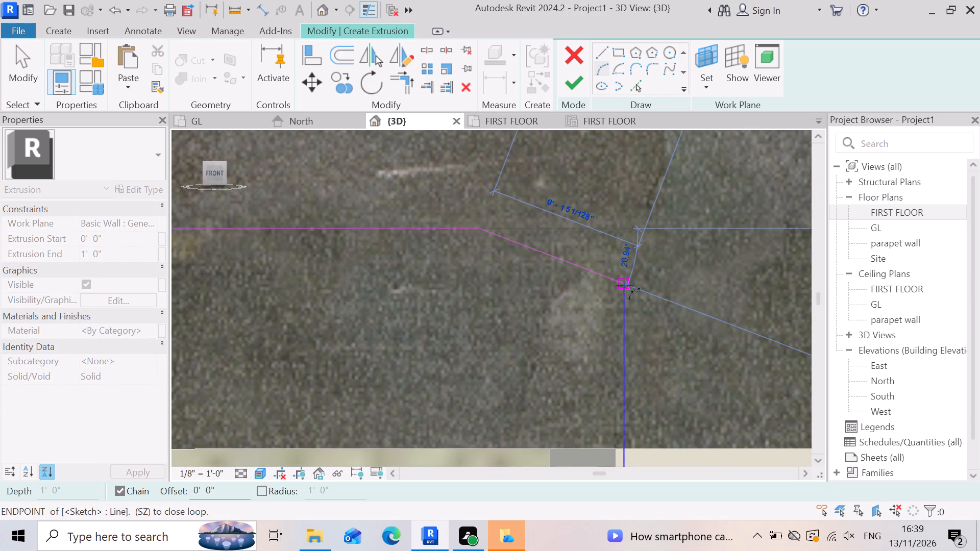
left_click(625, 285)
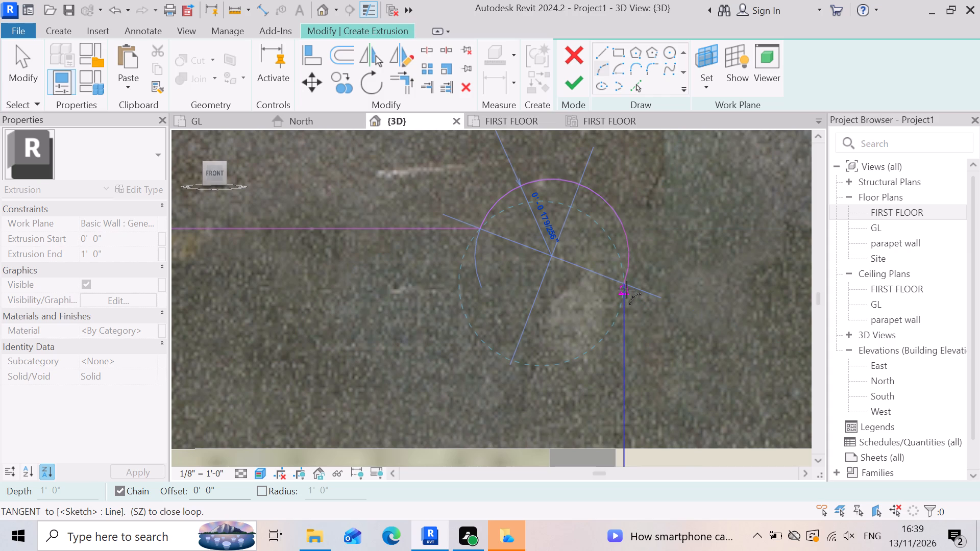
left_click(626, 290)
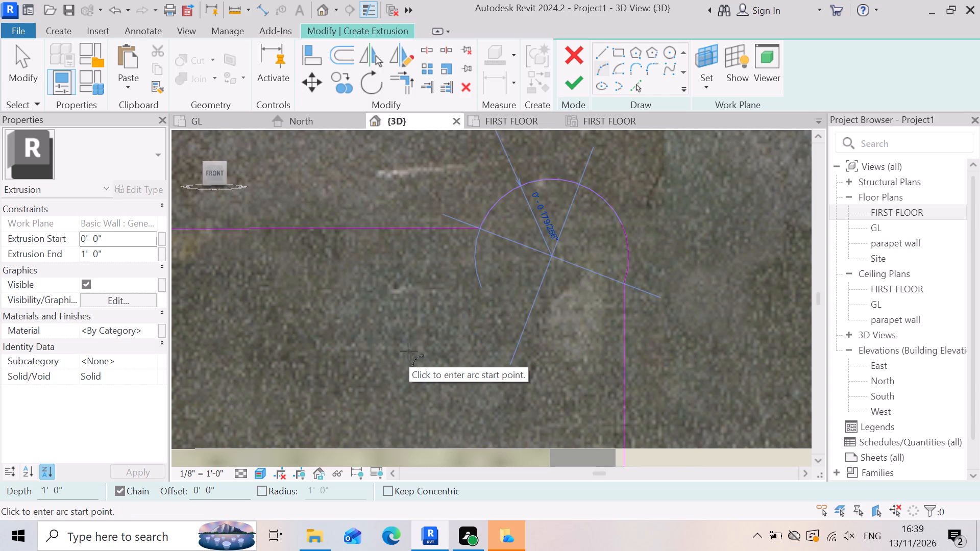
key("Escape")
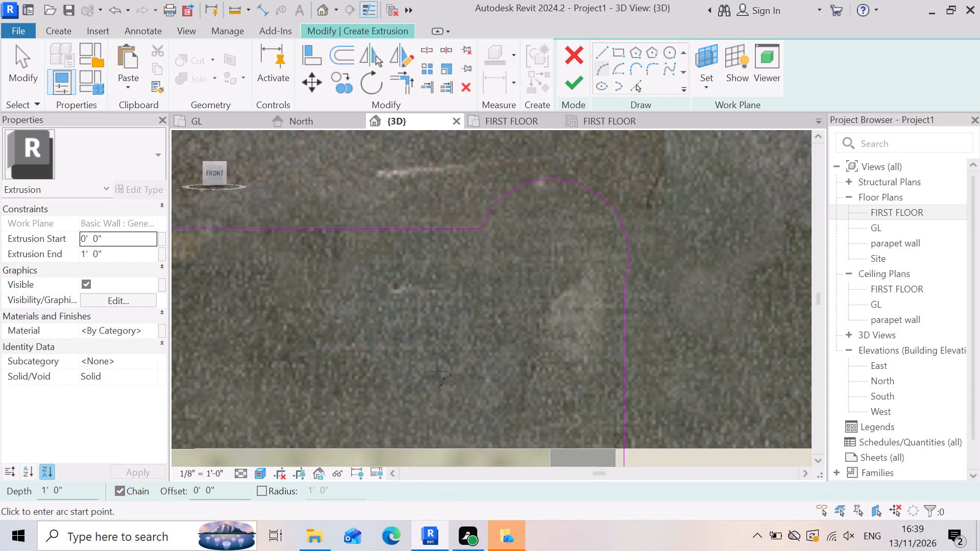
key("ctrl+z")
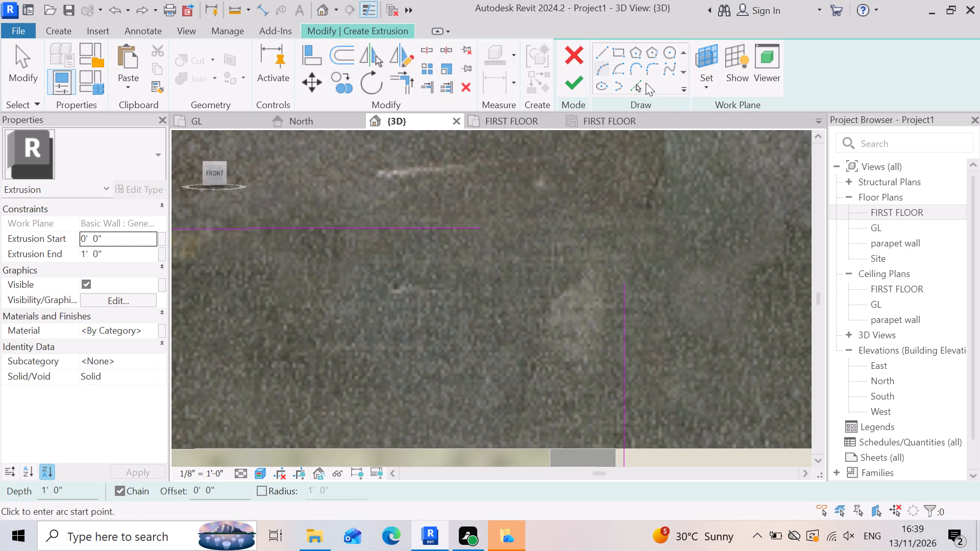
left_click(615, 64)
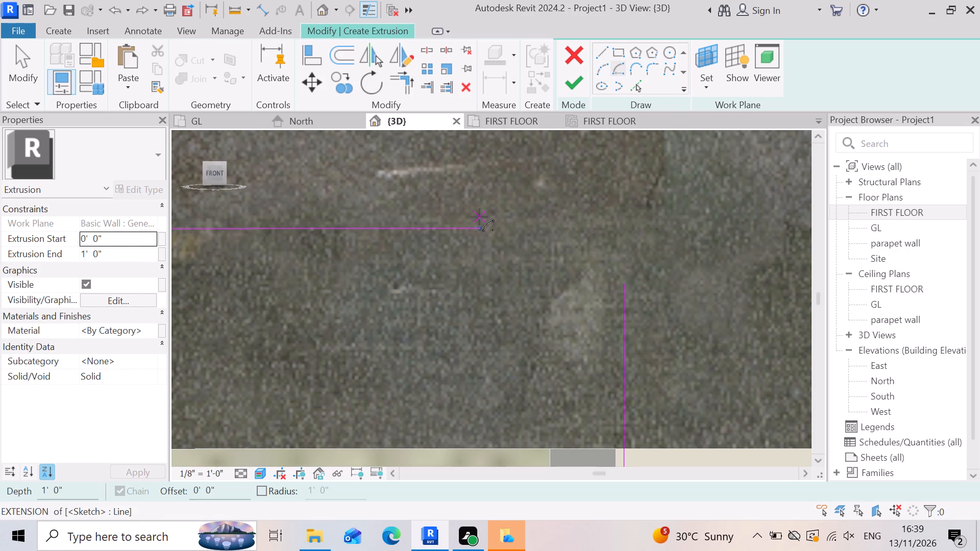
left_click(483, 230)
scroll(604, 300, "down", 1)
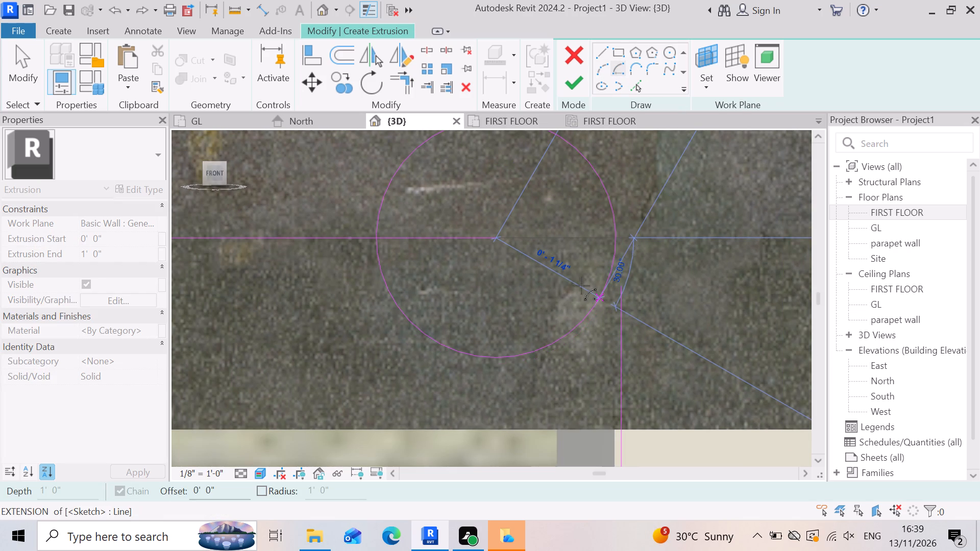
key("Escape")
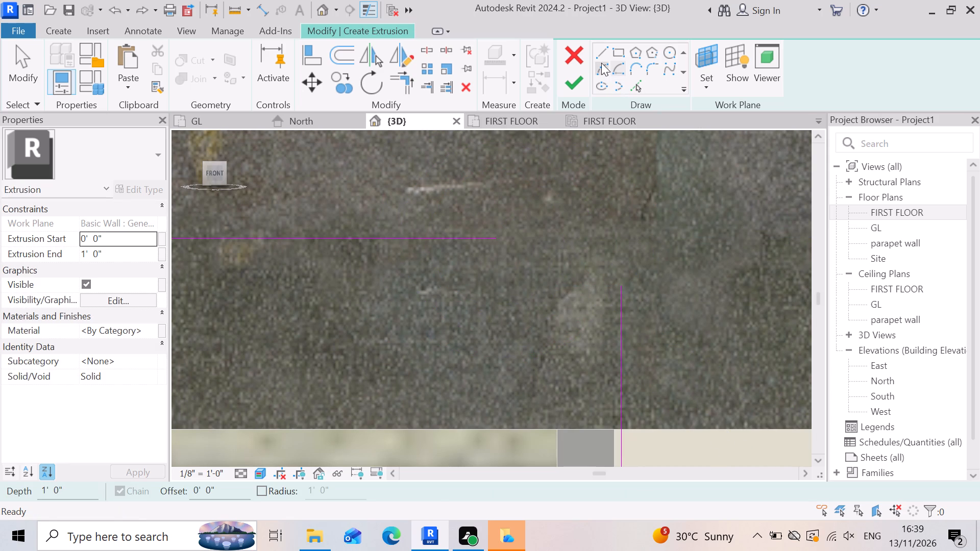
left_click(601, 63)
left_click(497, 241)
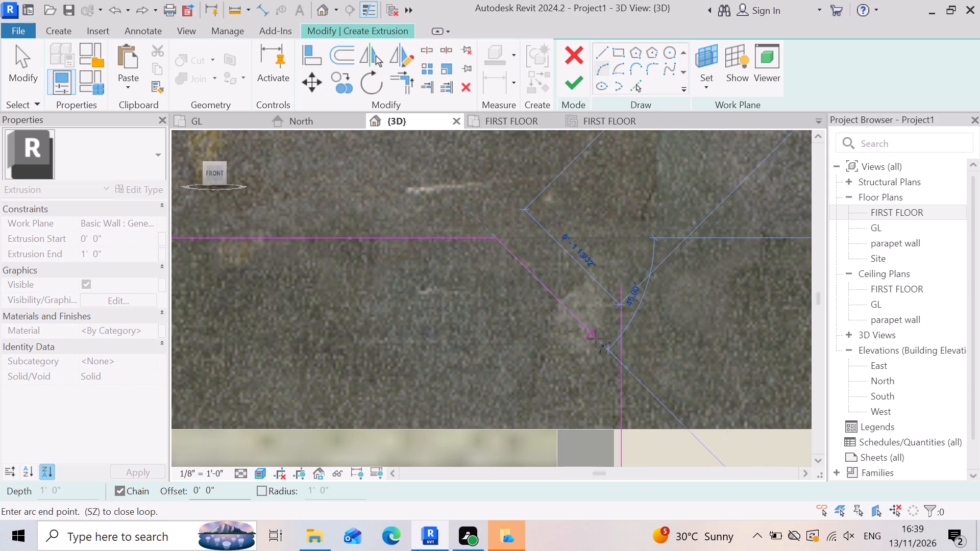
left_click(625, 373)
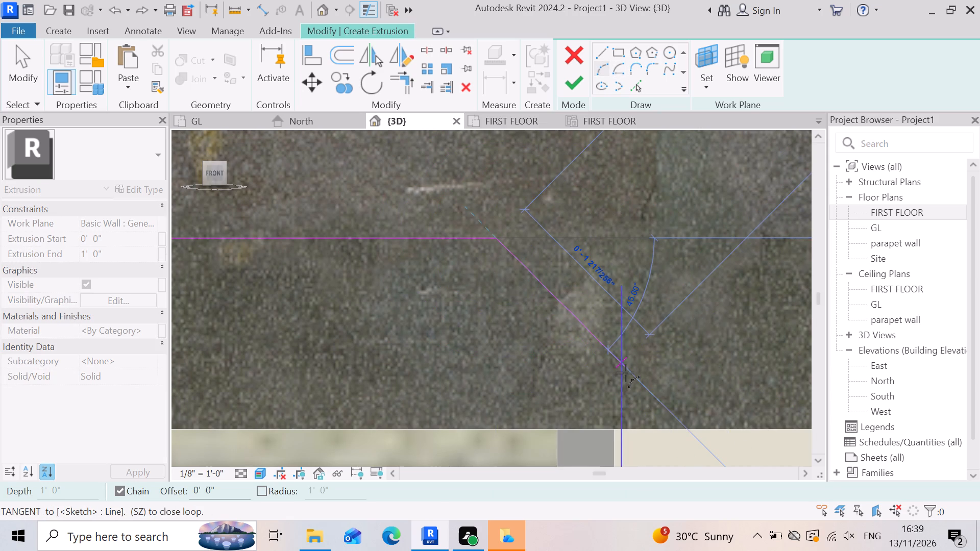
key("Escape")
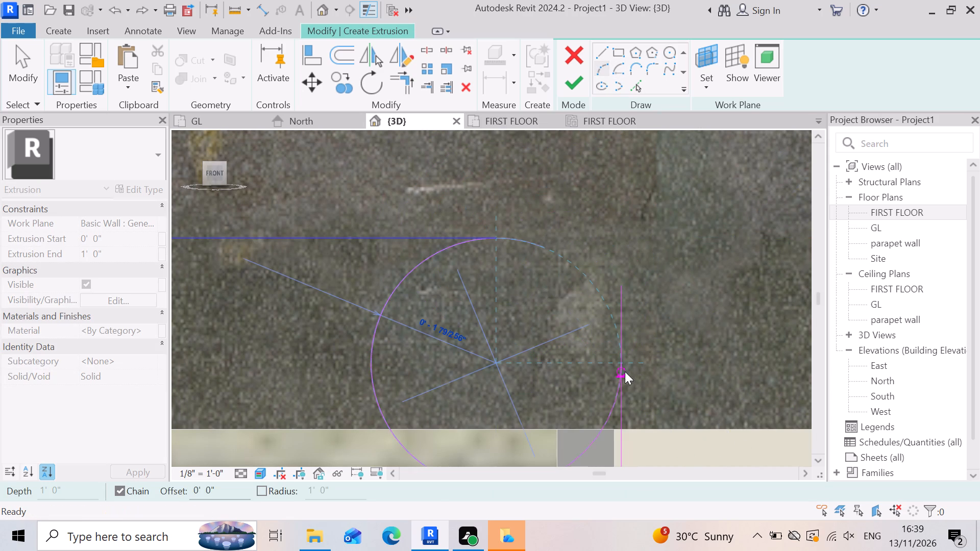
Draw a start-end-radius arc of about 1 5/8" radius from the band's lower line end to the leg's door-side line, below the slab underside.
scroll(638, 272, "down", 3)
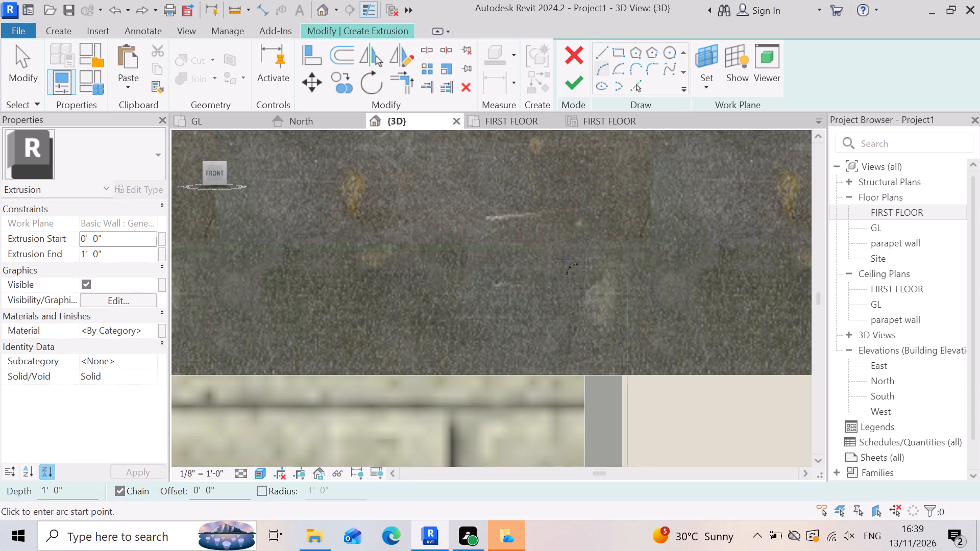
left_click(543, 248)
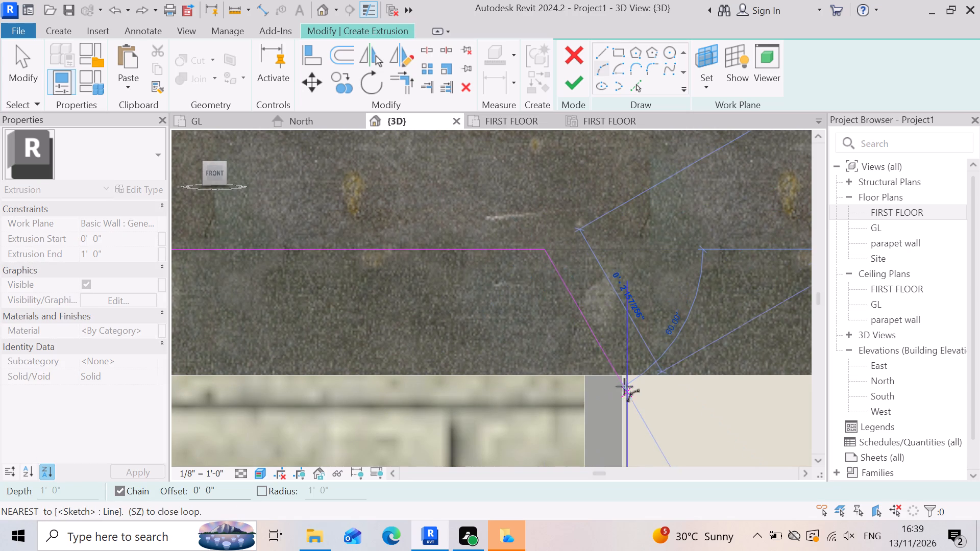
scroll(640, 417, "up", 5)
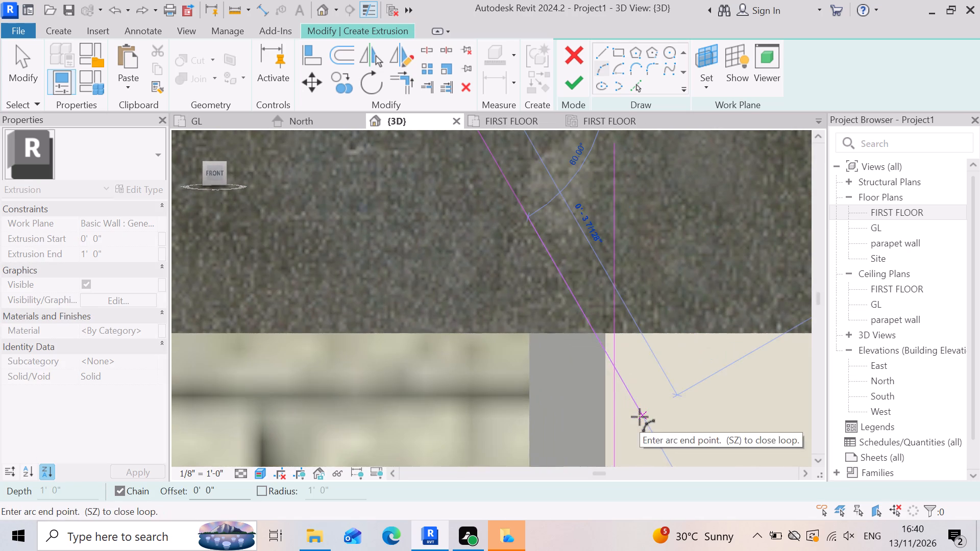
left_click(620, 417)
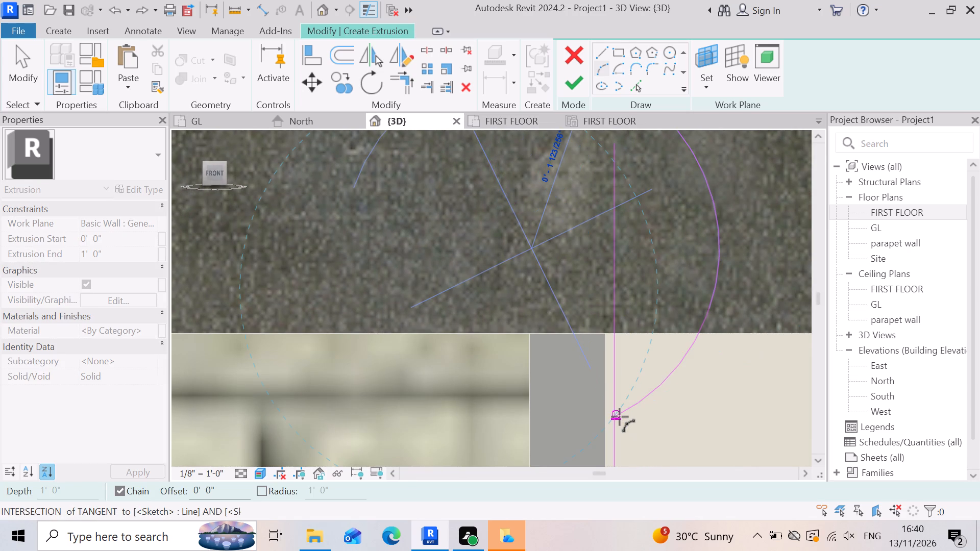
scroll(620, 417, "down", 4)
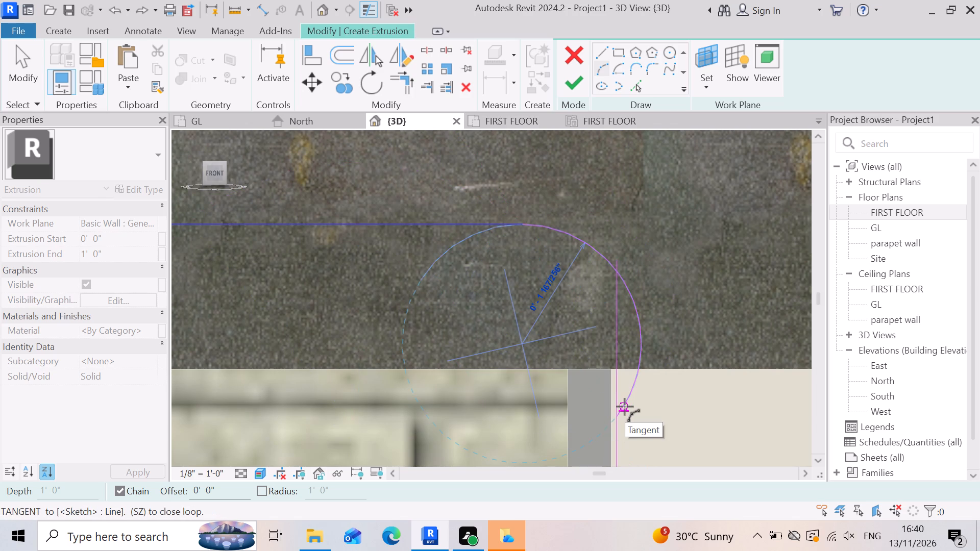
left_click(625, 407)
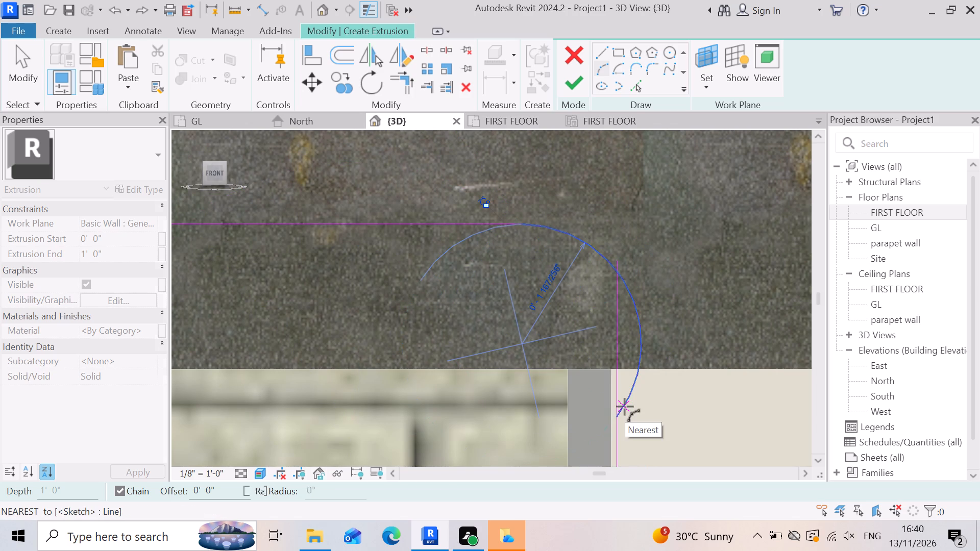
key("Escape")
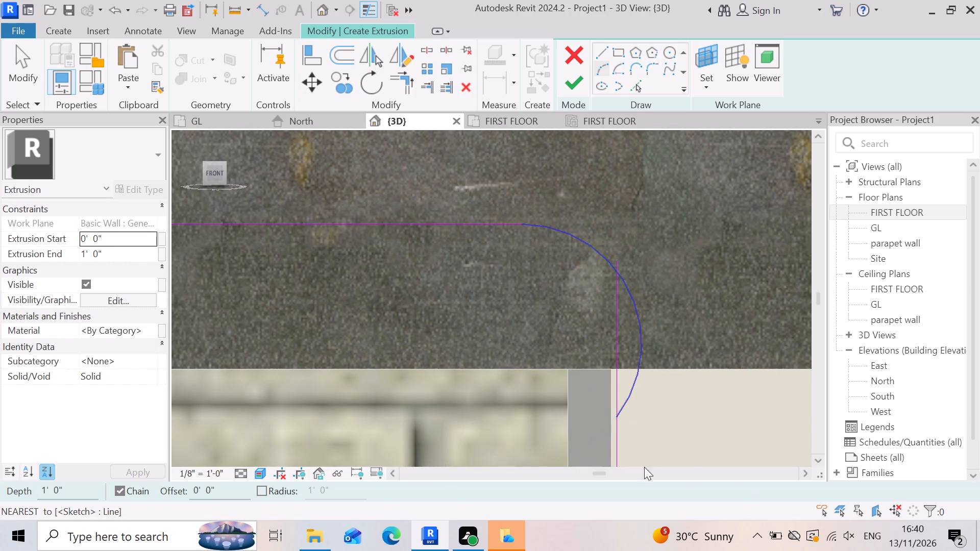
scroll(634, 436, "up", 1)
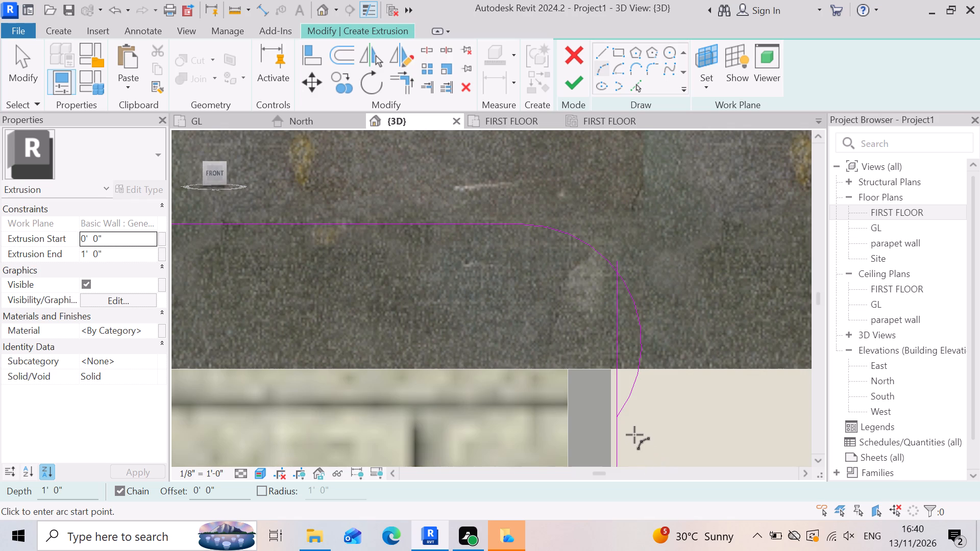
scroll(634, 435, "up", 1)
key("Escape")
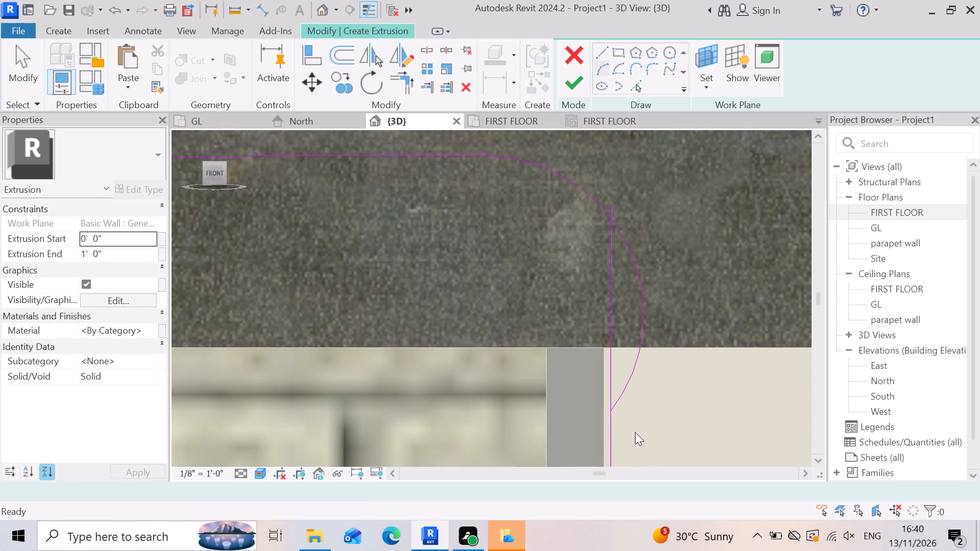
scroll(662, 336, "down", 4)
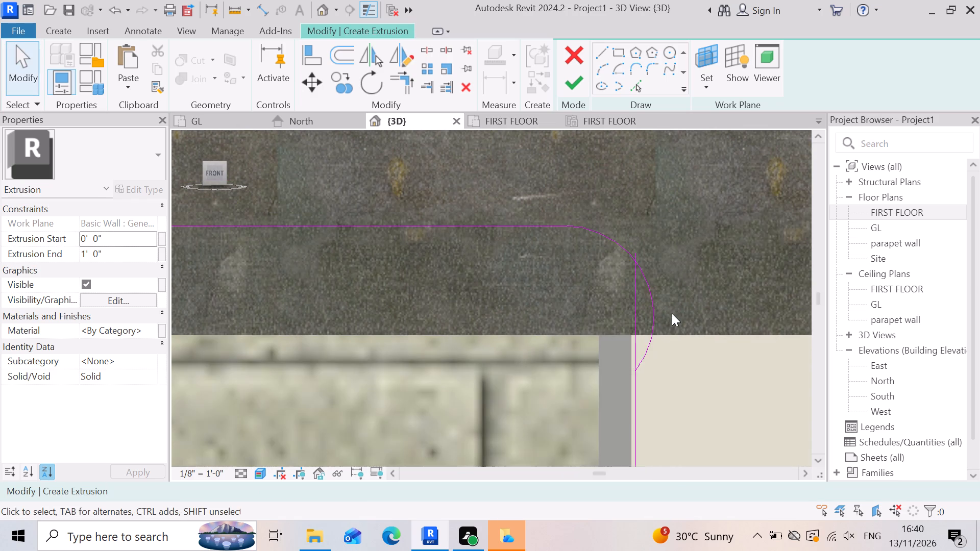
scroll(671, 468, "up", 2)
key("Escape")
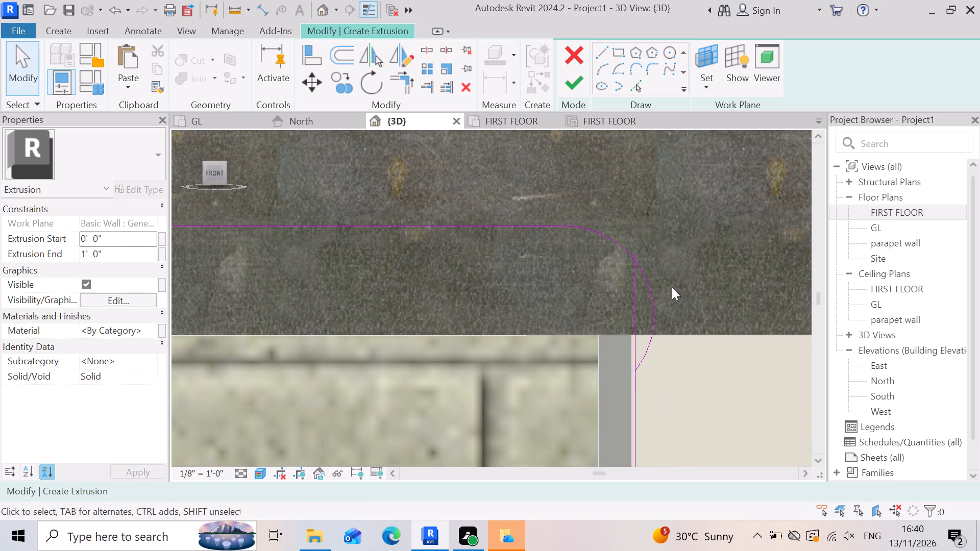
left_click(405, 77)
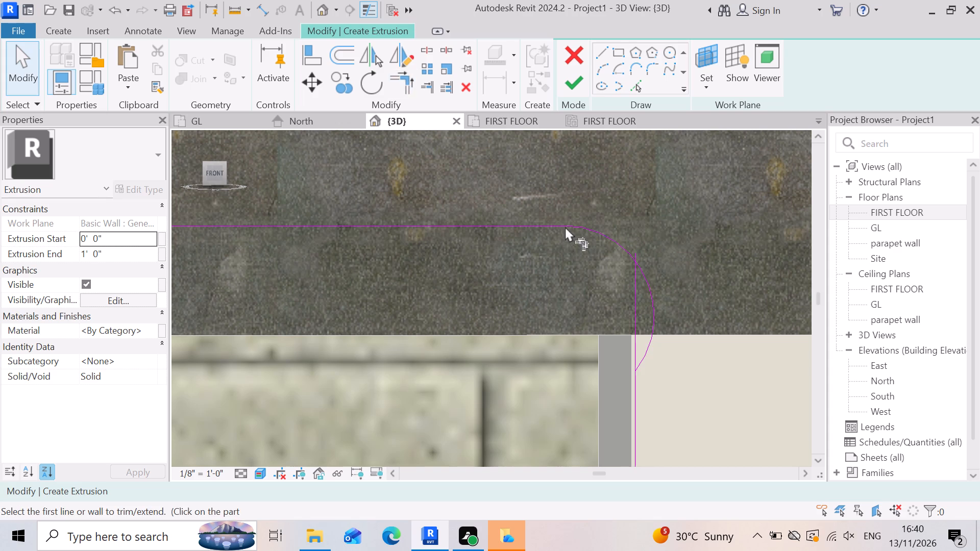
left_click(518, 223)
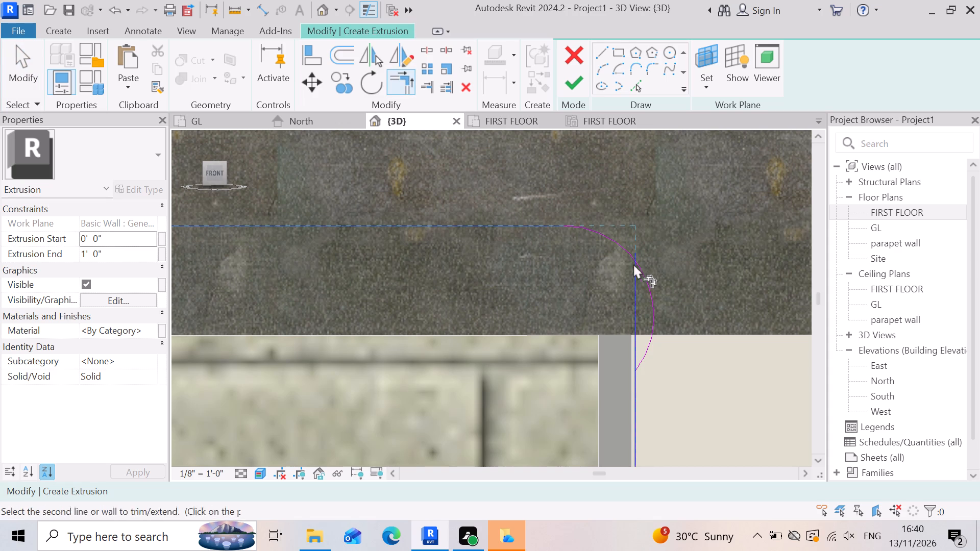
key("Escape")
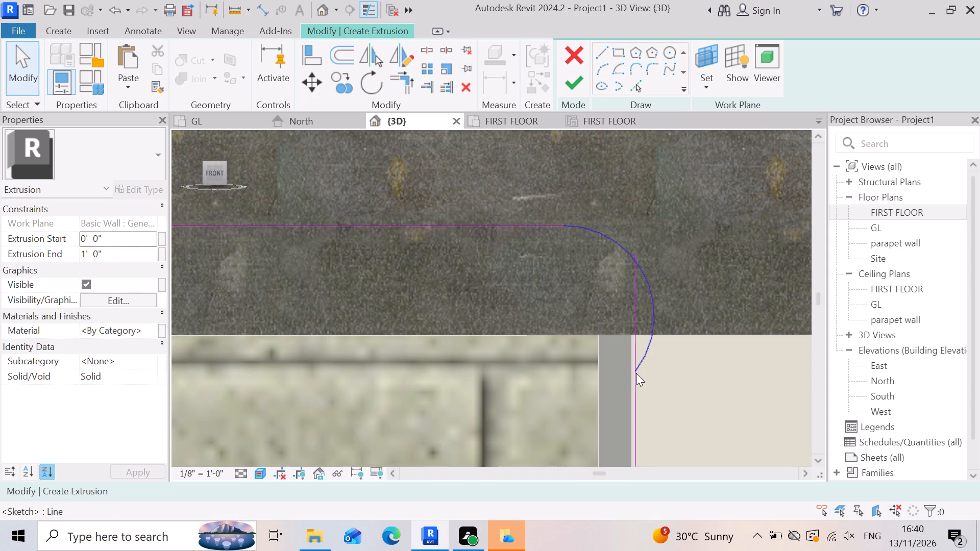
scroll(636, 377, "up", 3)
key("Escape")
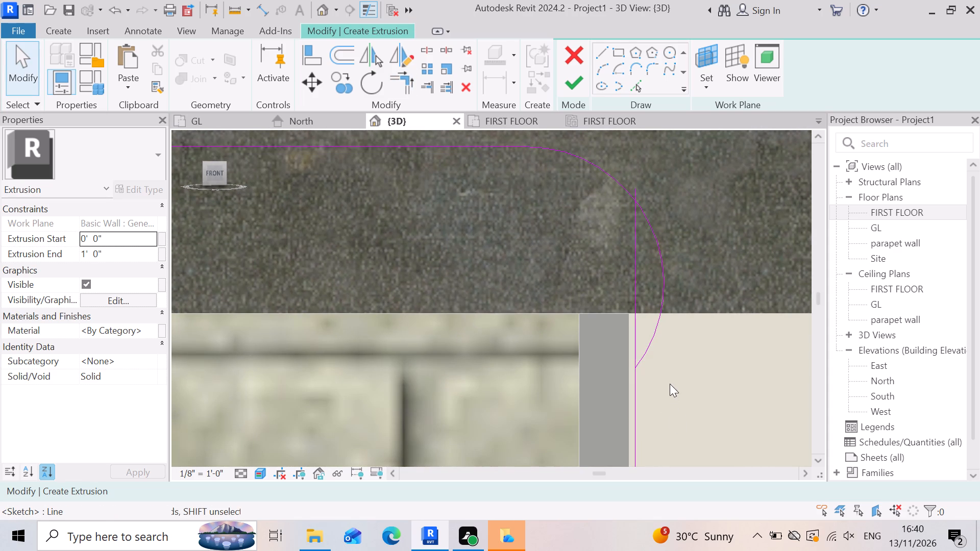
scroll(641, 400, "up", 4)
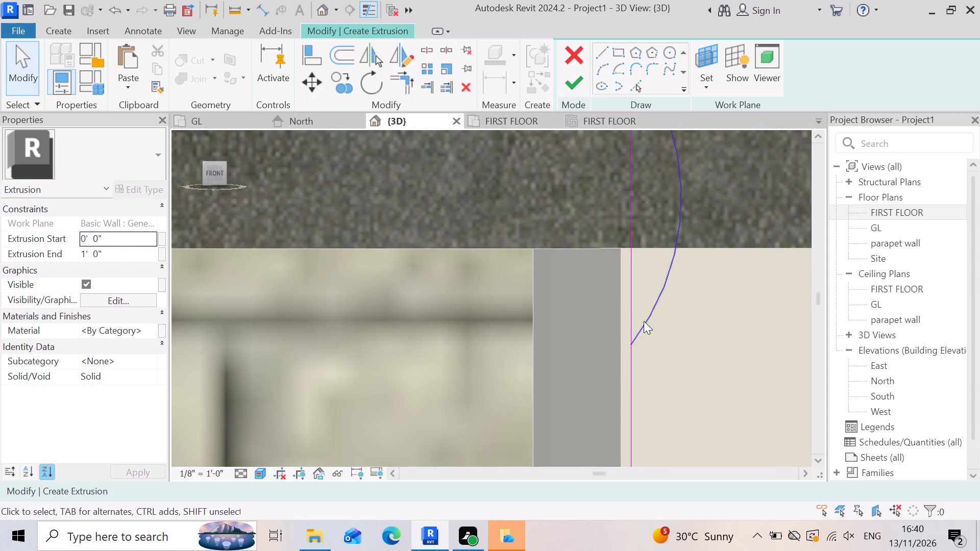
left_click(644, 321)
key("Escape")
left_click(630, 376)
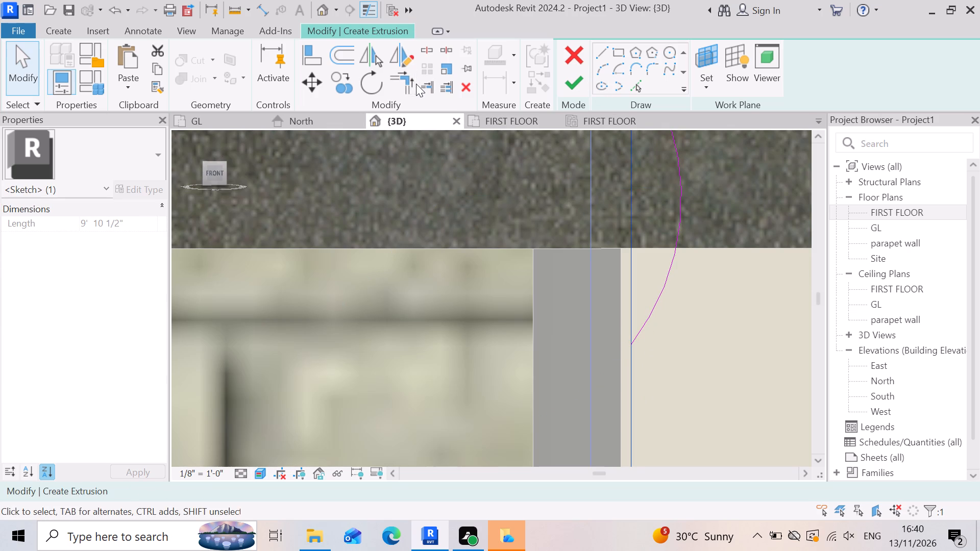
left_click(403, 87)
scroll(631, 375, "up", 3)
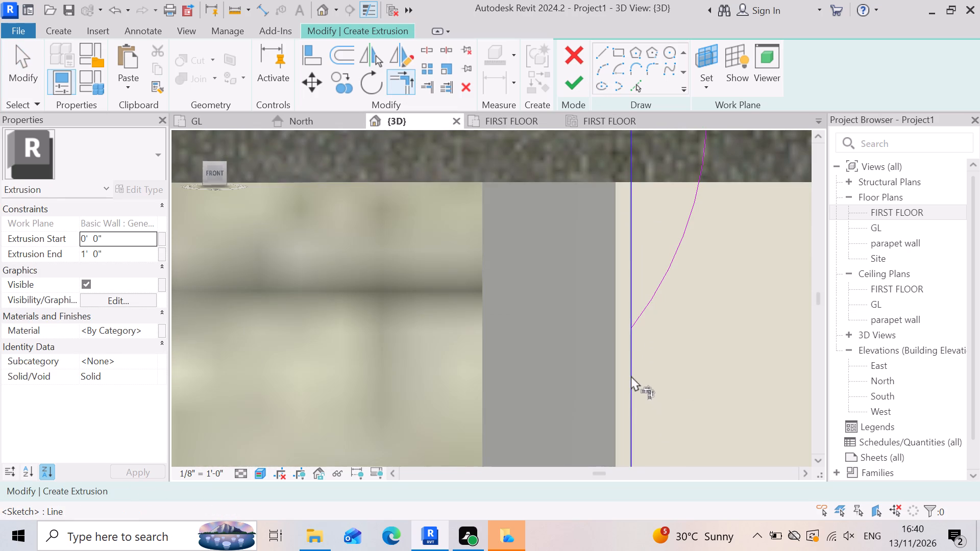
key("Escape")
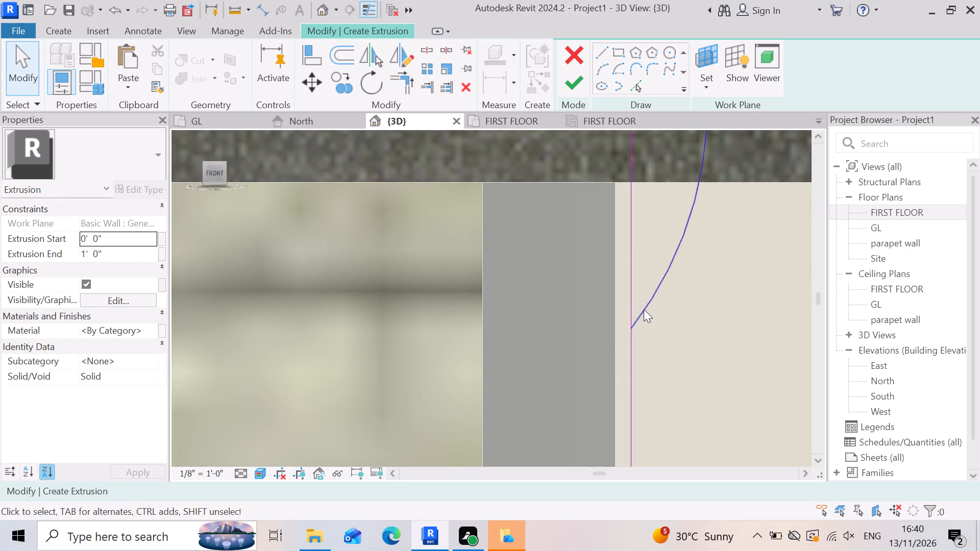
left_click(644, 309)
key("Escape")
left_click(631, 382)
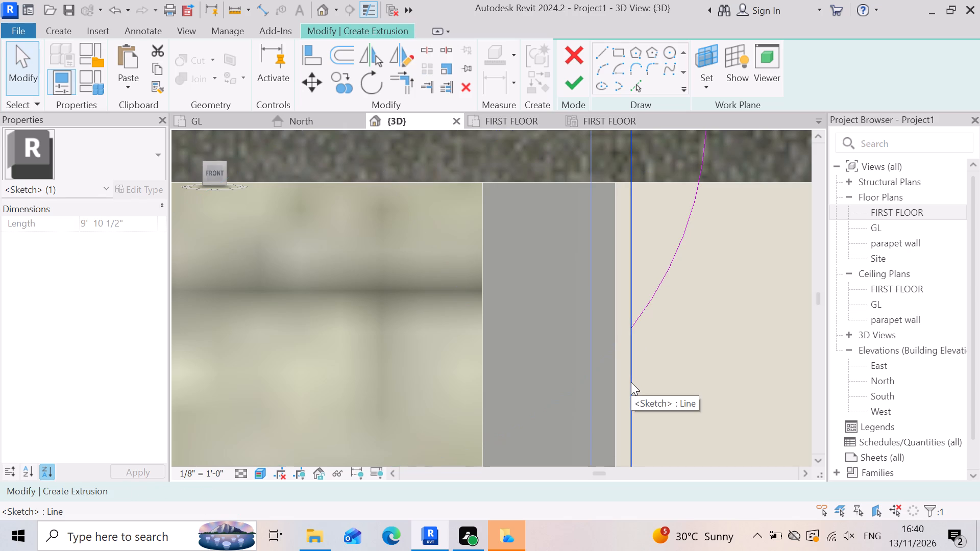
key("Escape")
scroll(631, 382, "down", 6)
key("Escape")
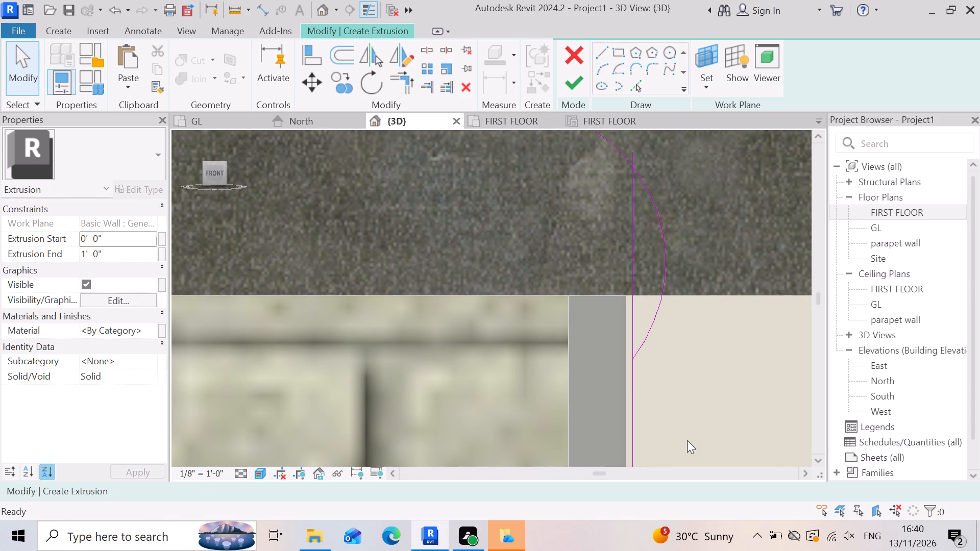
Shorten the leg's door-side line from its top end to the arc's lower endpoint, to a length of about 9' 8 5/16".
scroll(688, 172, "up", 3)
left_click(602, 235)
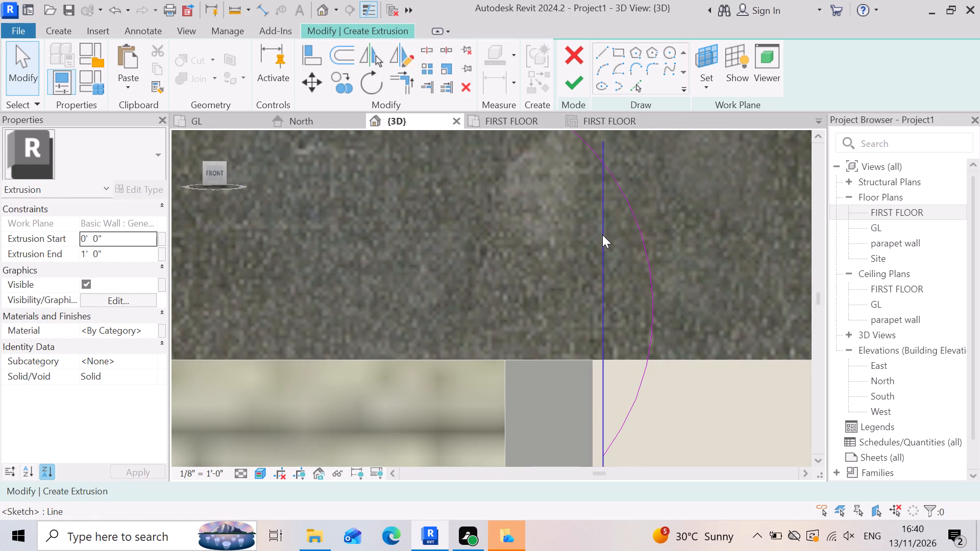
scroll(620, 222, "down", 7)
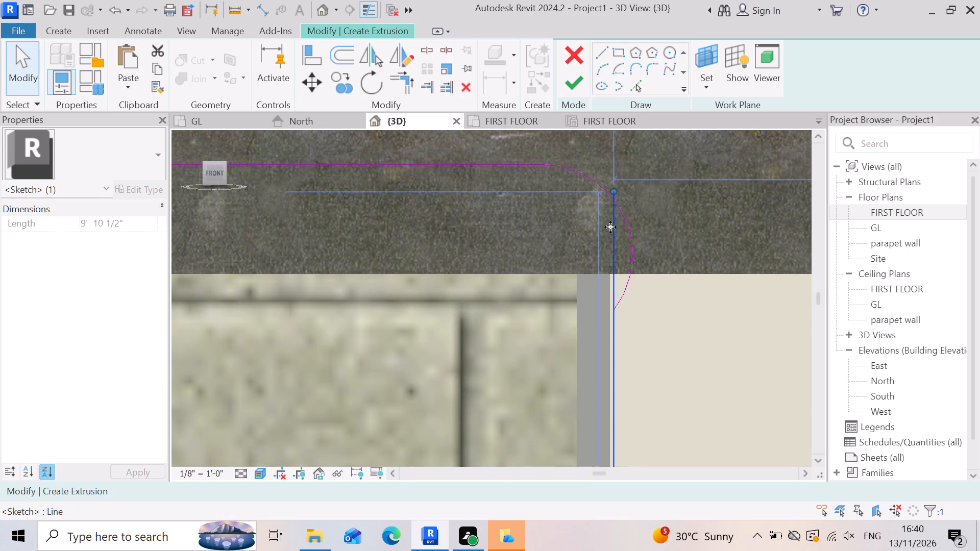
key("Escape")
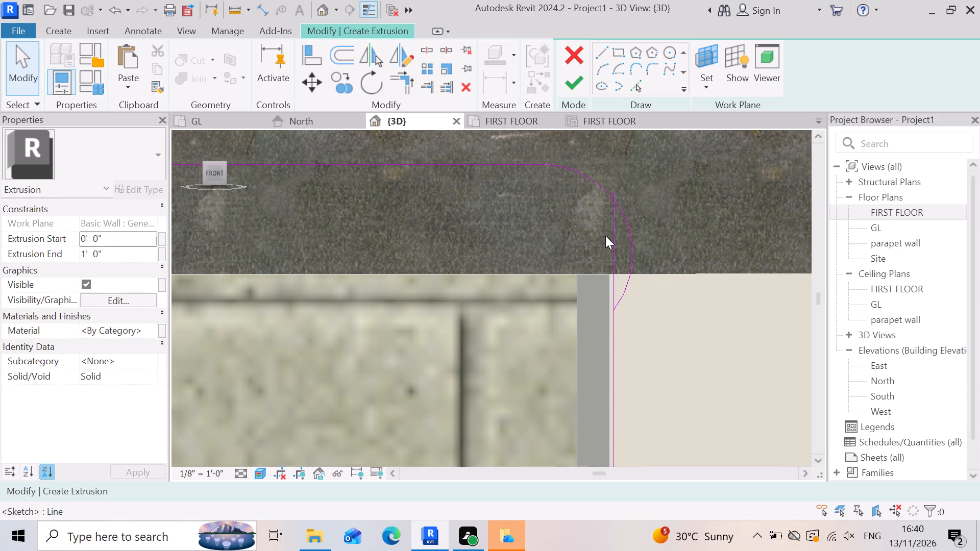
left_click(613, 234)
left_click_drag(615, 189, 614, 189)
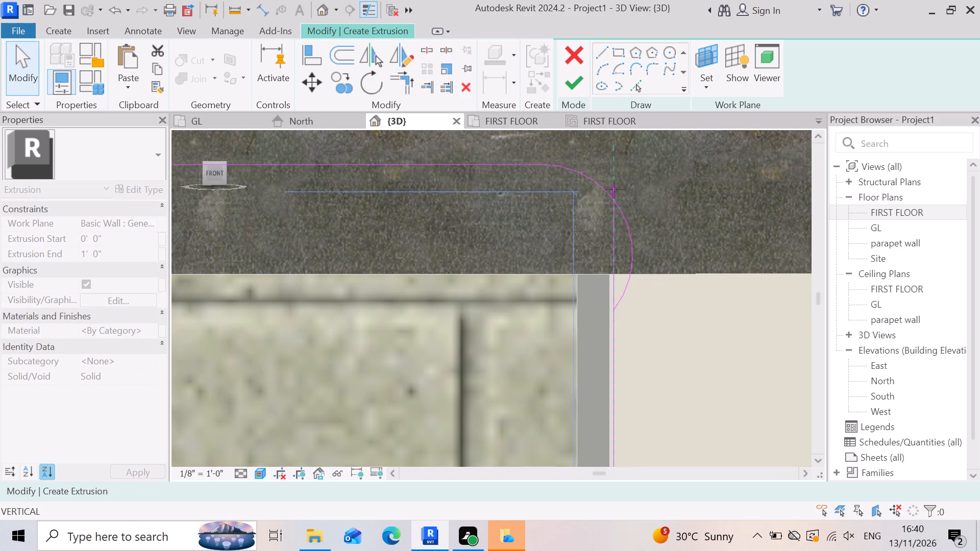
left_click_drag(614, 189, 615, 303)
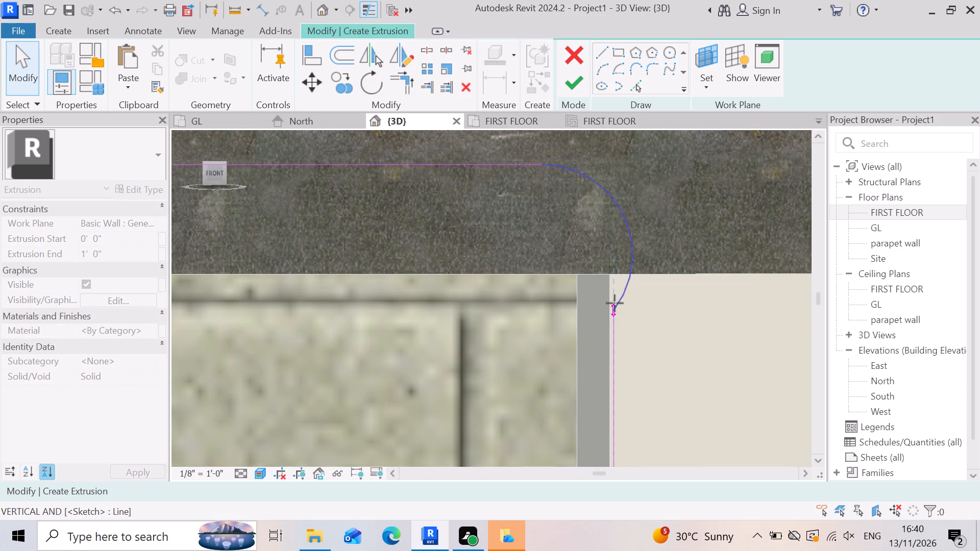
left_click_drag(615, 303, 615, 310)
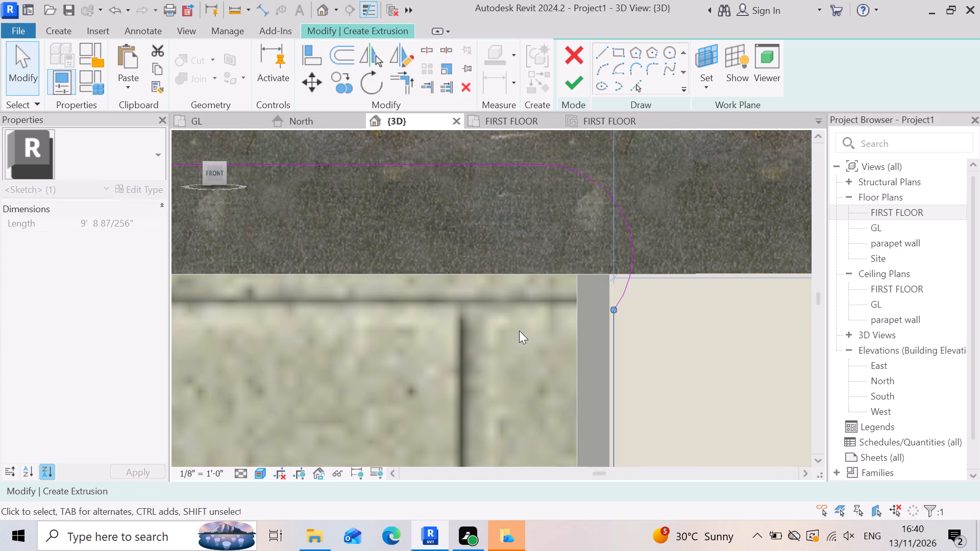
key("Escape")
Trim the leg's door-side line and the inner corner arc to each other at their meeting point below the slab underside.
scroll(630, 227, "down", 8)
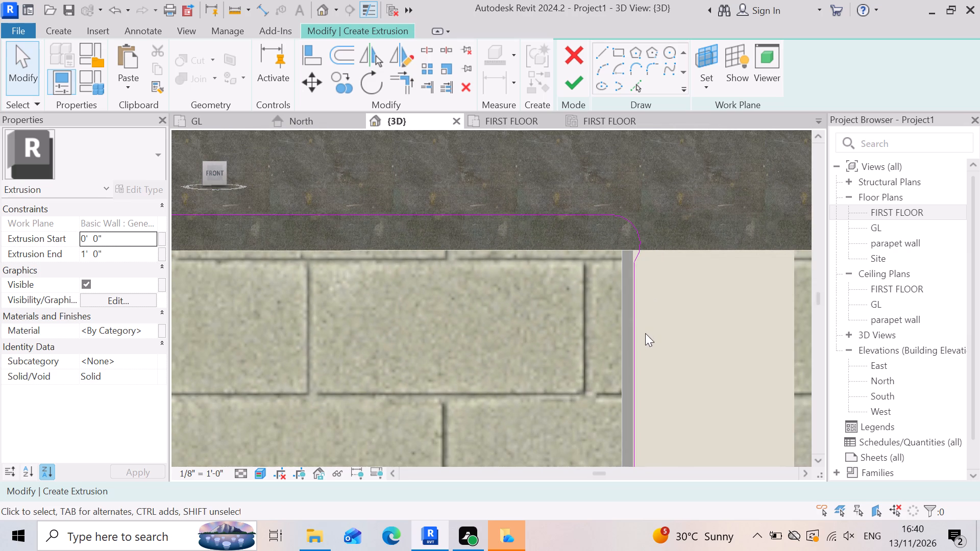
scroll(646, 271, "up", 15)
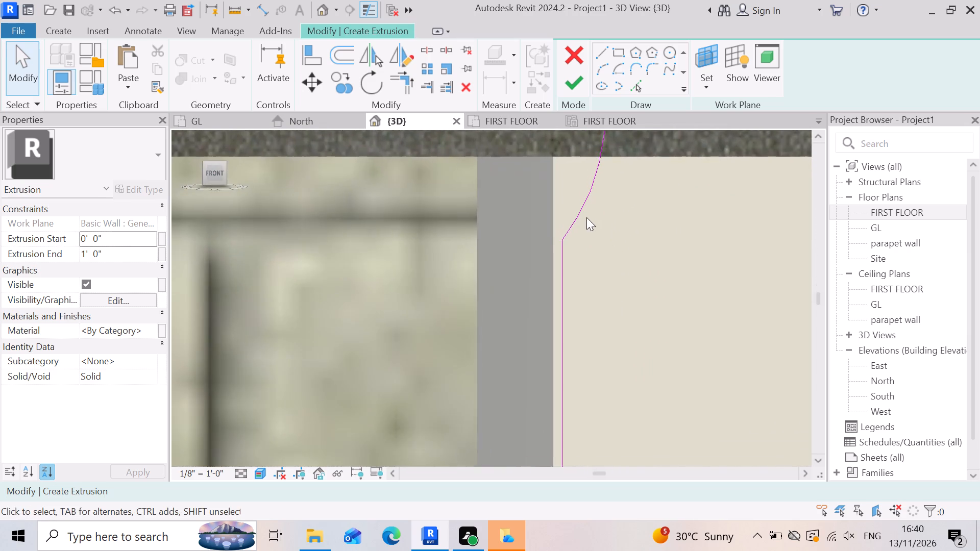
scroll(586, 217, "up", 2)
scroll(545, 267, "up", 5)
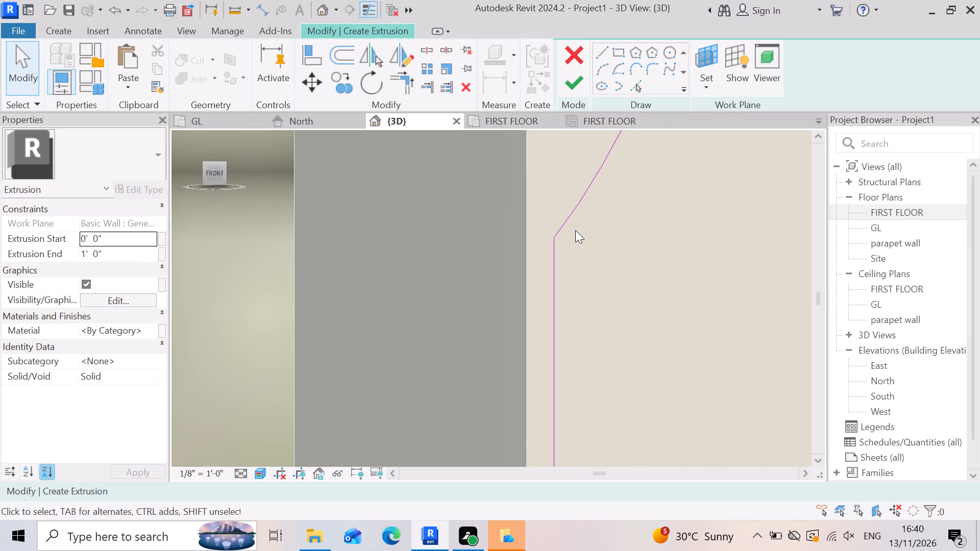
left_click(406, 83)
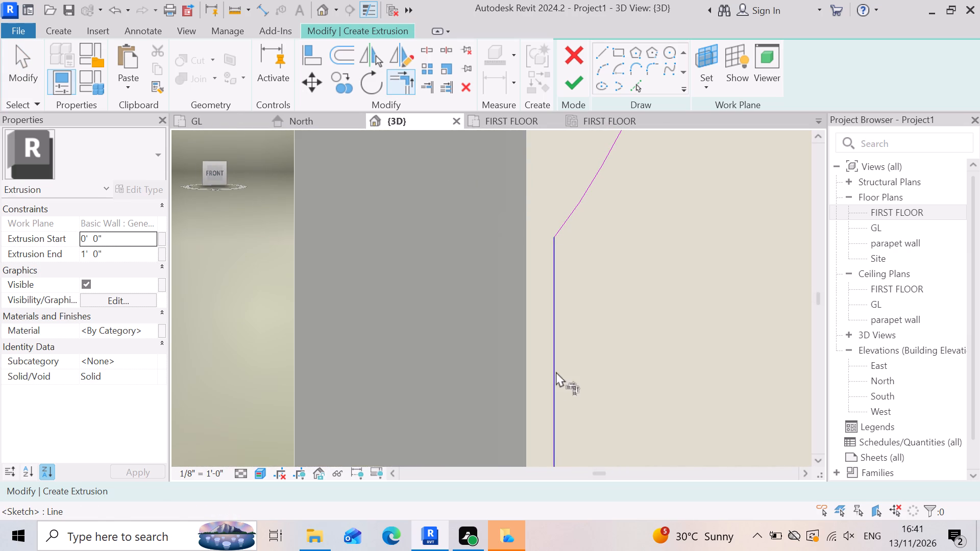
left_click(556, 371)
left_click(571, 216)
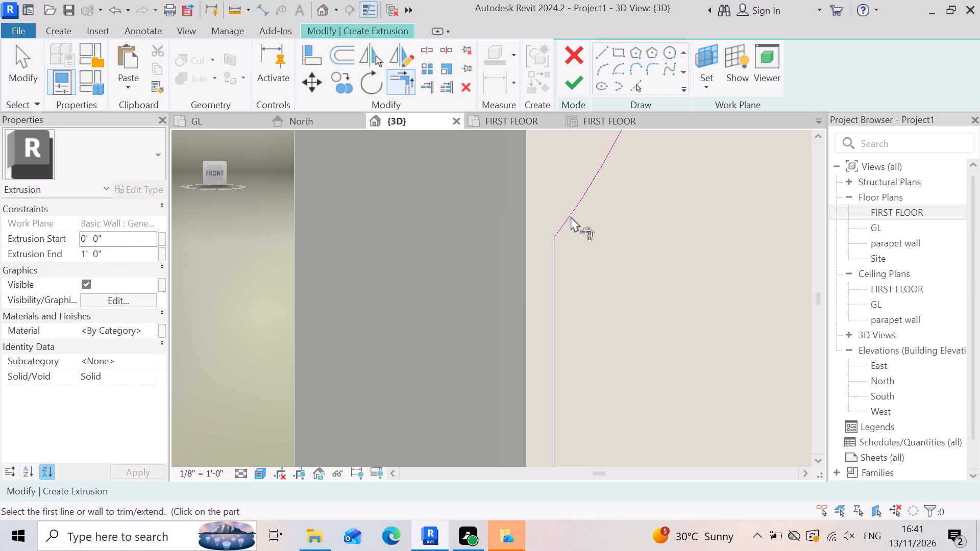
left_click(562, 226)
left_click(554, 257)
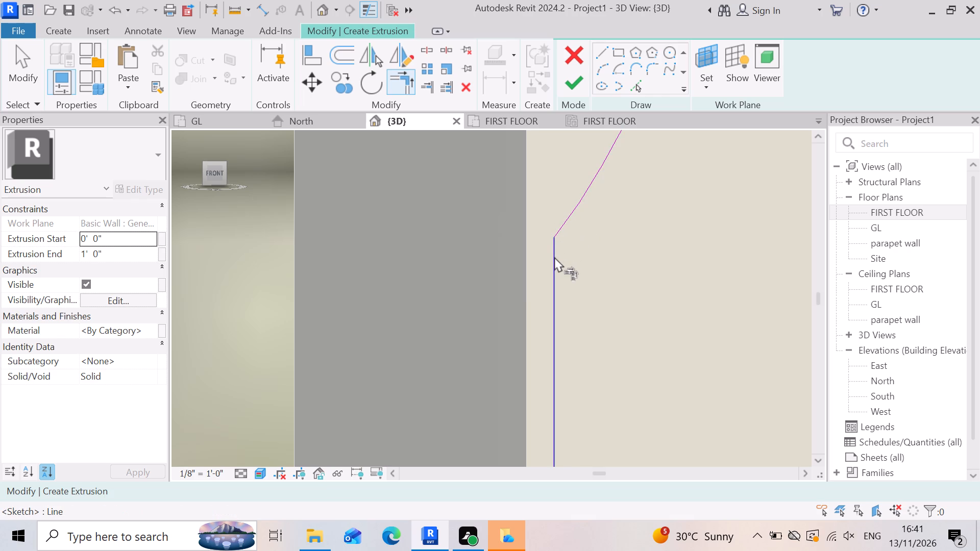
left_click(557, 234)
left_click(556, 246)
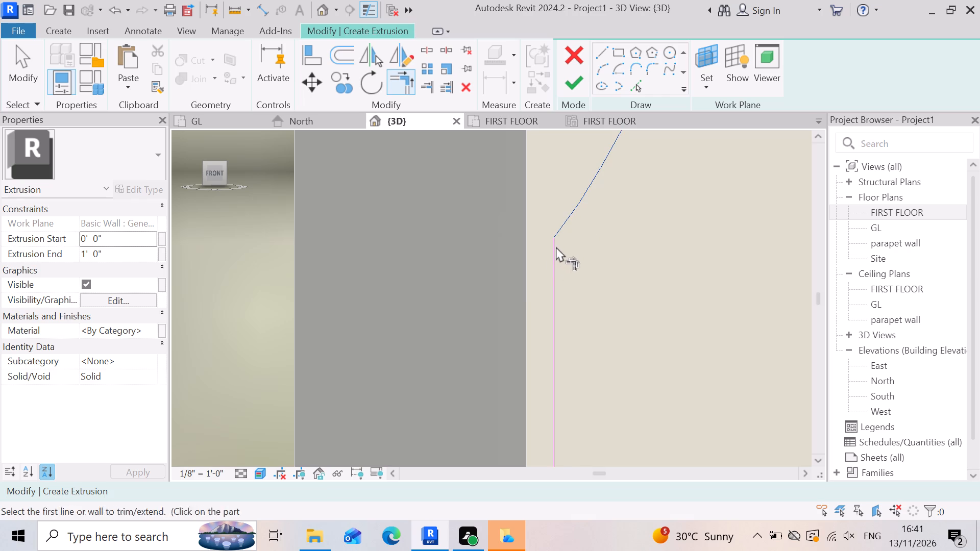
scroll(561, 232, "up", 19)
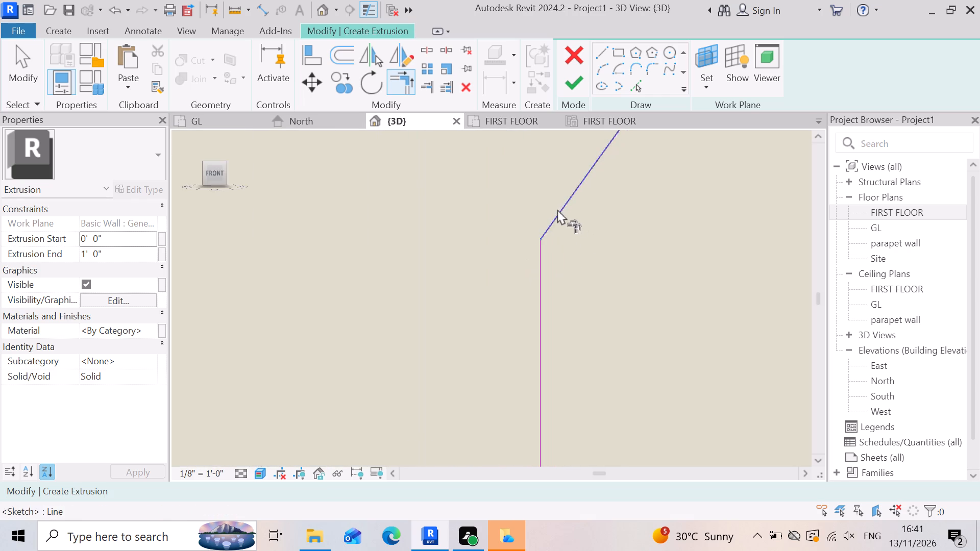
scroll(557, 209, "up", 8)
scroll(523, 286, "up", 7)
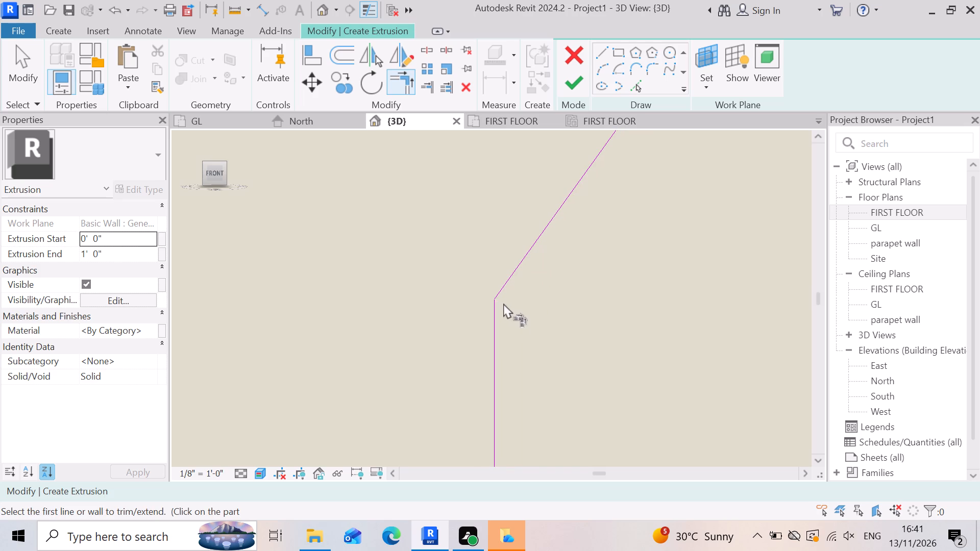
scroll(503, 303, "up", 12)
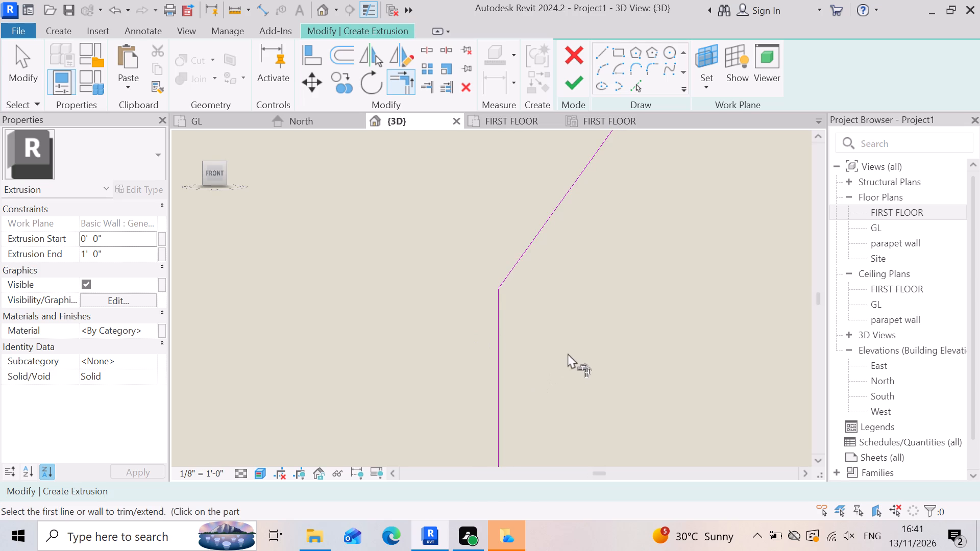
key("Escape")
Examine the joint between the arc's lower end and the leg's door-side line, checking the line's top endpoint.
scroll(585, 332, "down", 20)
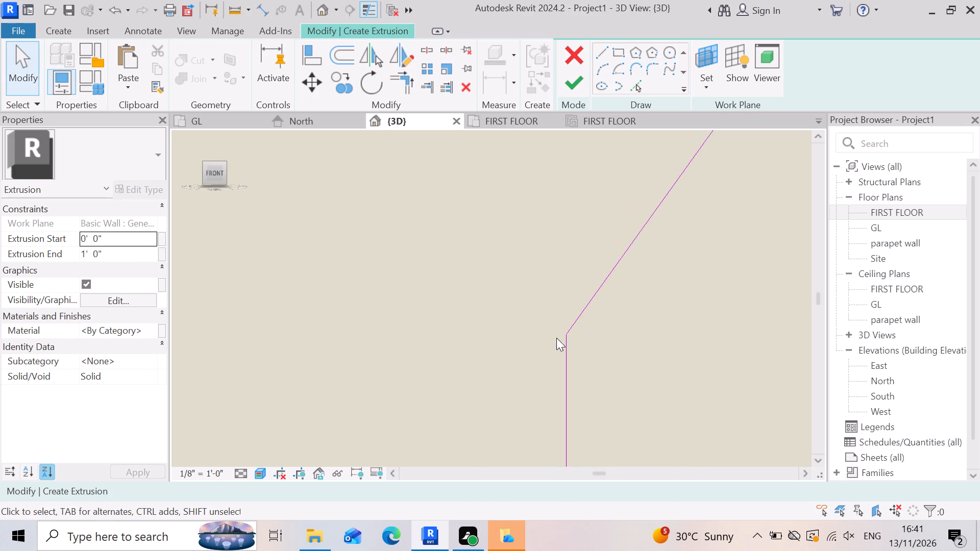
scroll(556, 338, "down", 20)
scroll(556, 338, "down", 10)
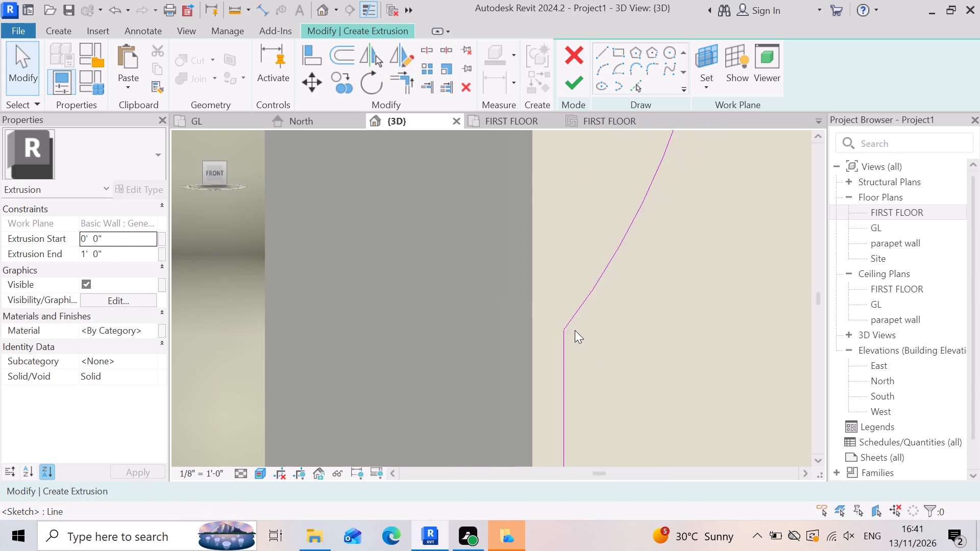
scroll(575, 330, "down", 10)
scroll(689, 350, "down", 7)
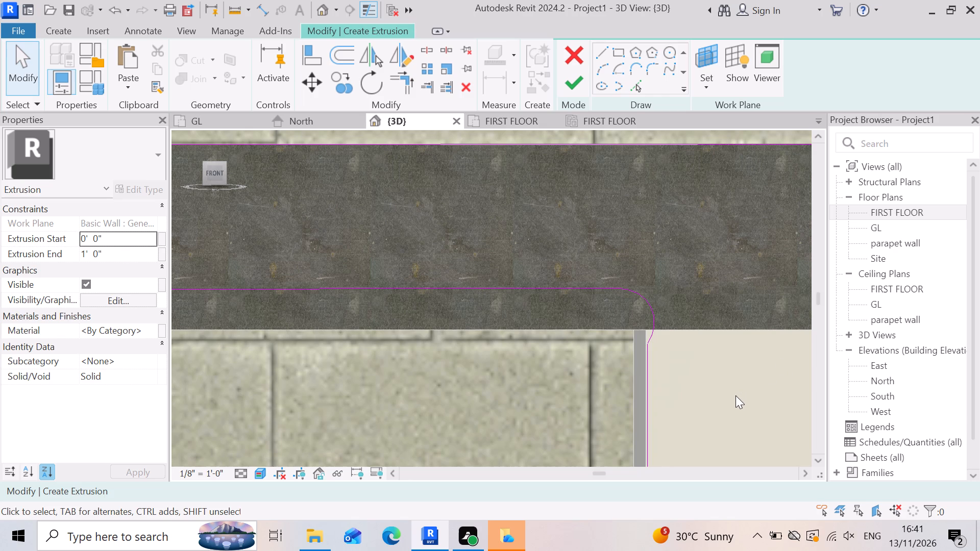
scroll(626, 352, "up", 2)
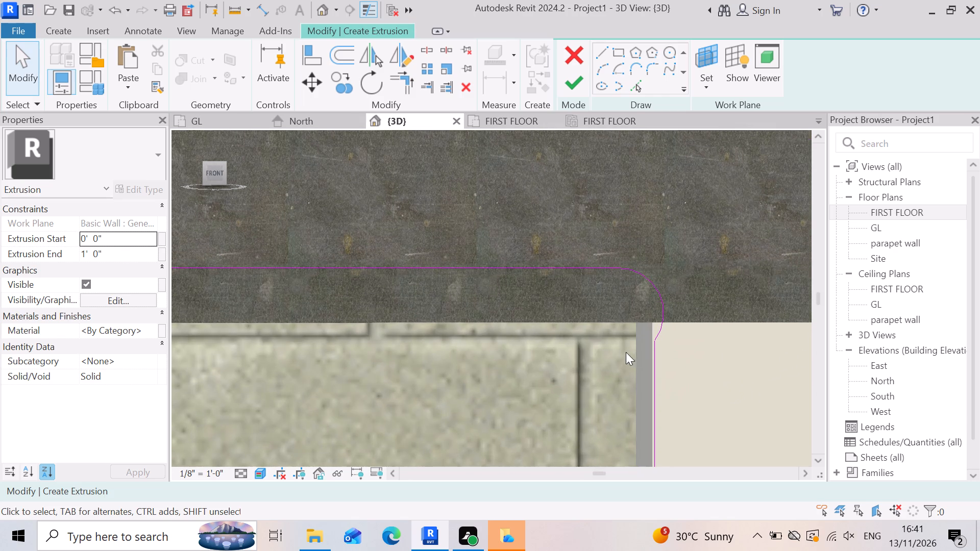
scroll(664, 339, "up", 5)
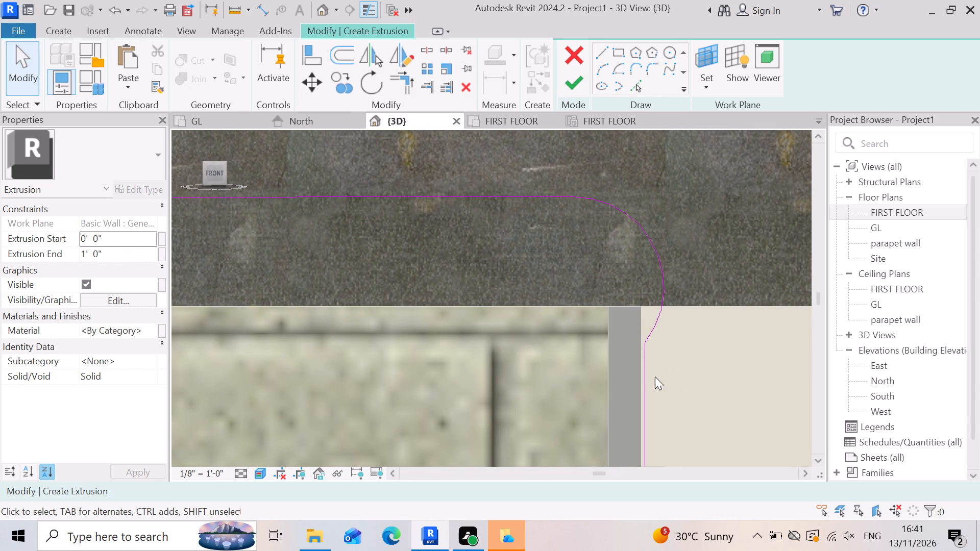
left_click(646, 376)
scroll(639, 343, "up", 6)
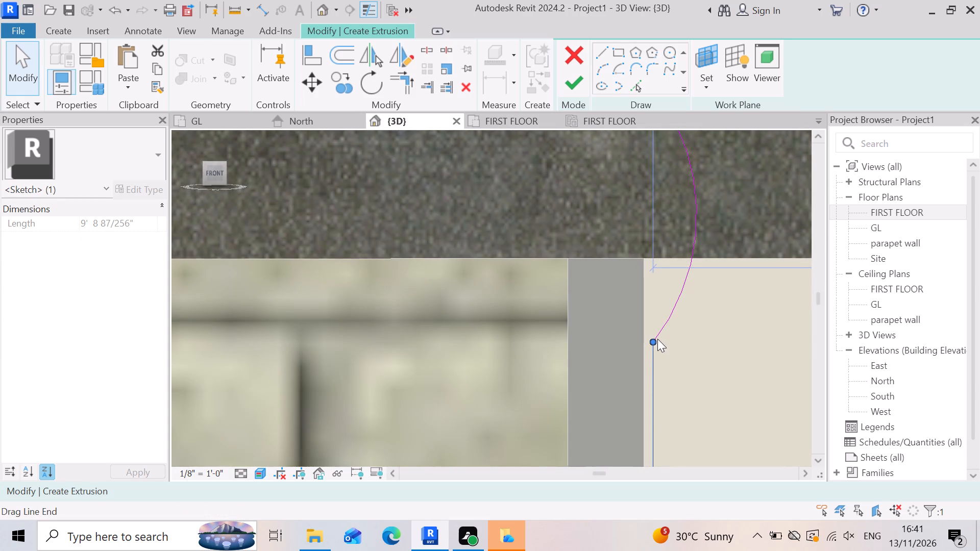
left_click(651, 341)
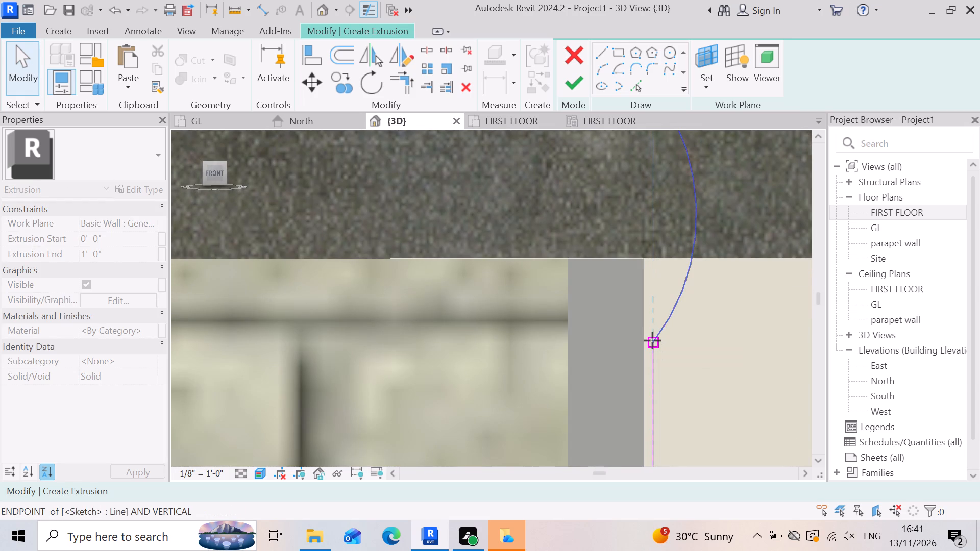
left_click(471, 336)
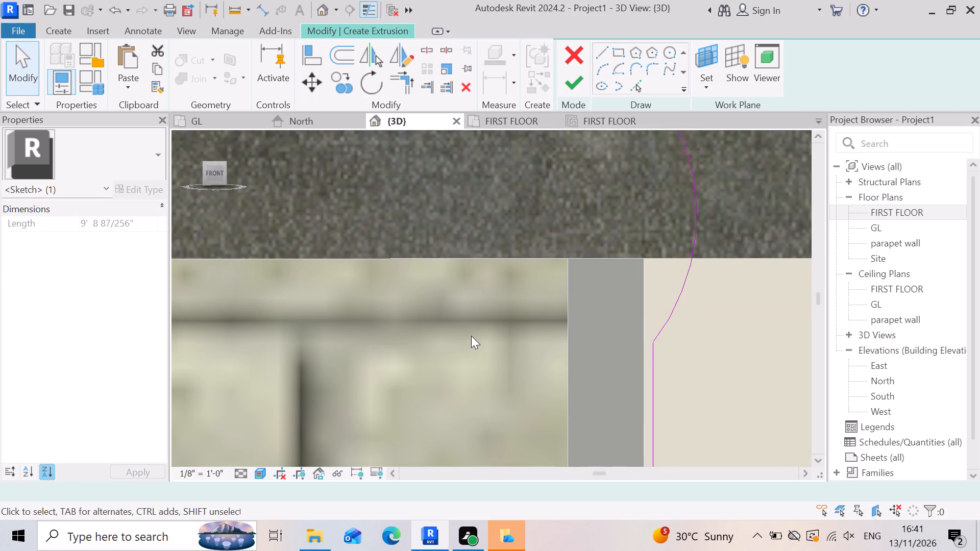
scroll(753, 330, "up", 3)
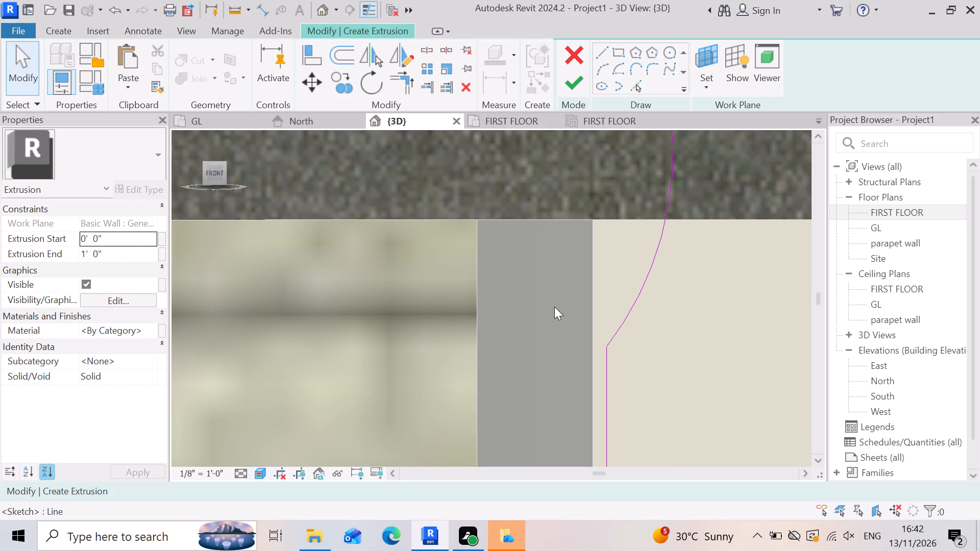
Examine the rounded inner corner of the frame sketch, from the band's lower line to the arc's joint with the leg's door-side line.
scroll(618, 344, "down", 3)
scroll(566, 354, "up", 8)
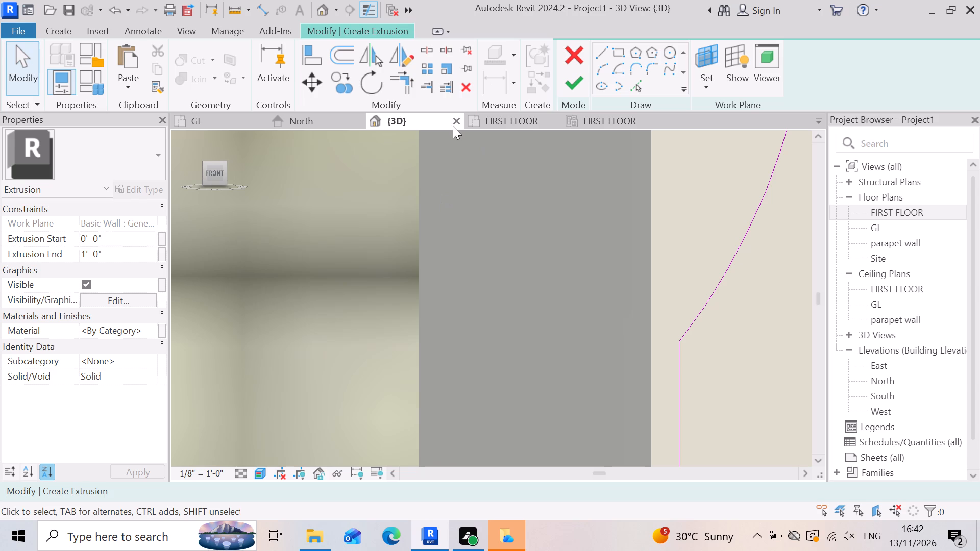
scroll(449, 228, "down", 6)
scroll(497, 337, "down", 6)
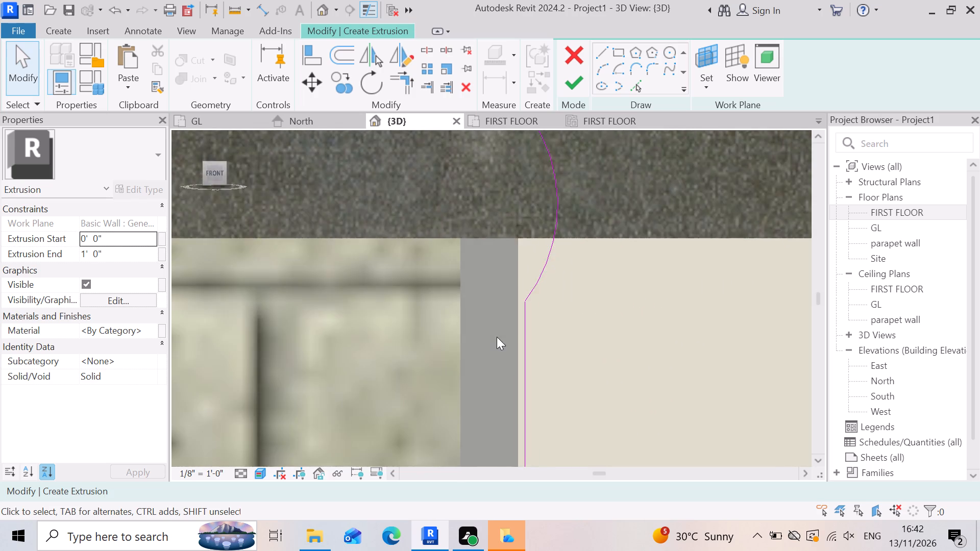
scroll(497, 337, "down", 6)
scroll(514, 311, "up", 1)
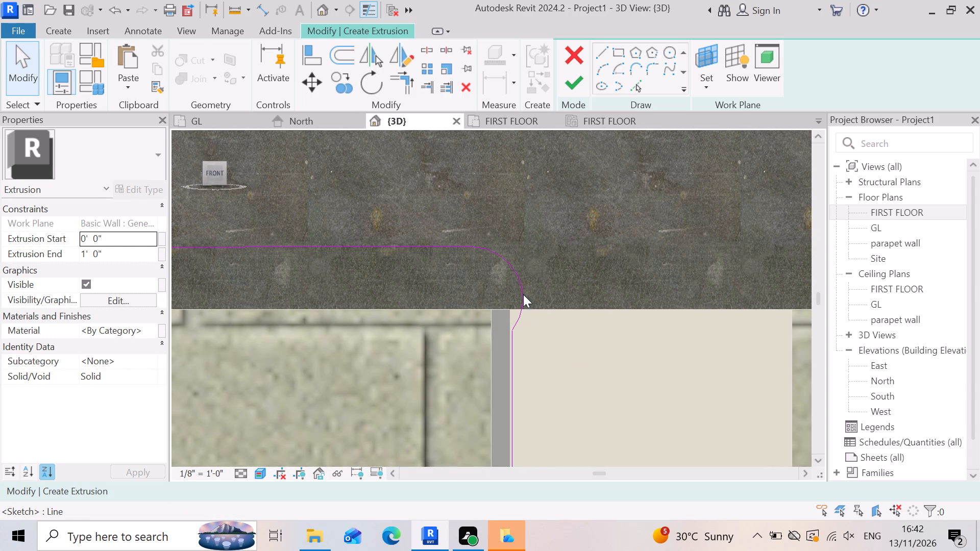
scroll(523, 294, "up", 4)
scroll(517, 412, "up", 6)
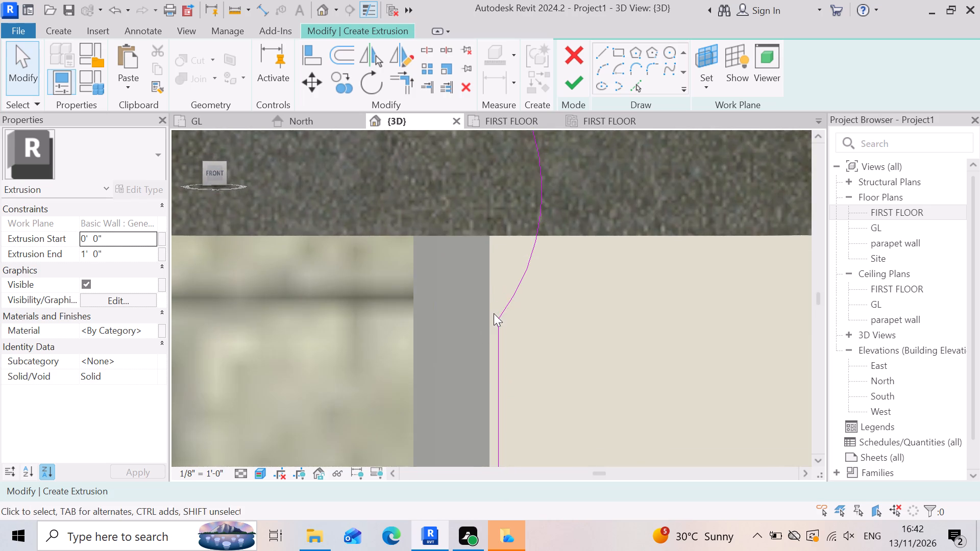
scroll(494, 313, "up", 5)
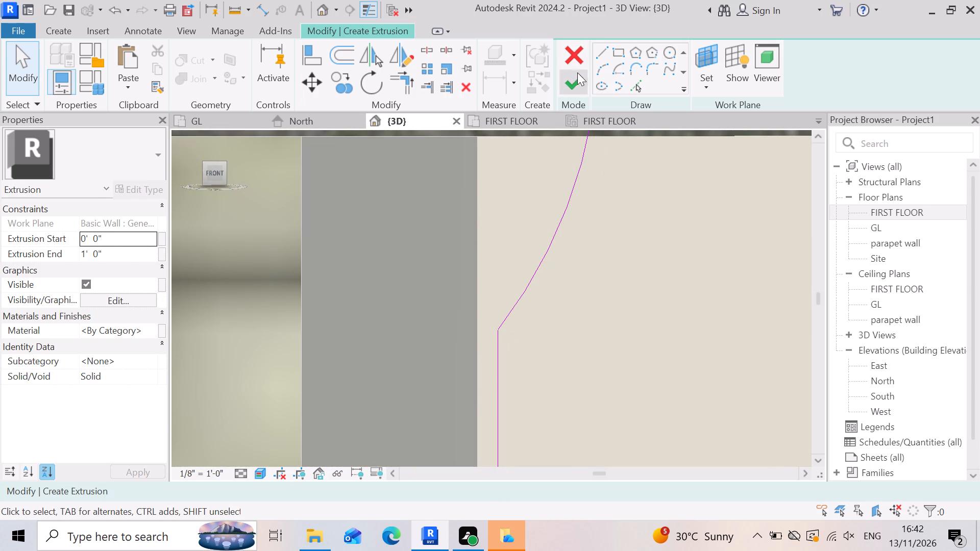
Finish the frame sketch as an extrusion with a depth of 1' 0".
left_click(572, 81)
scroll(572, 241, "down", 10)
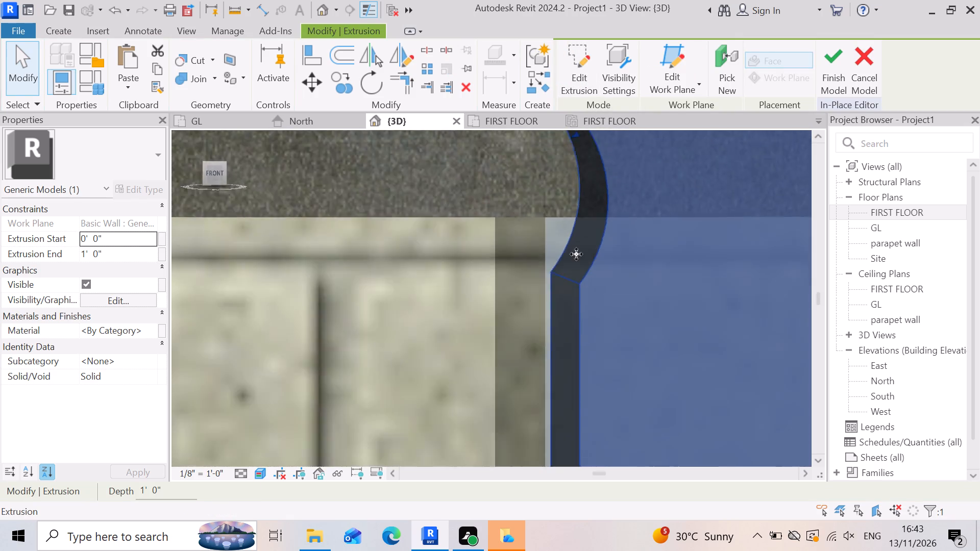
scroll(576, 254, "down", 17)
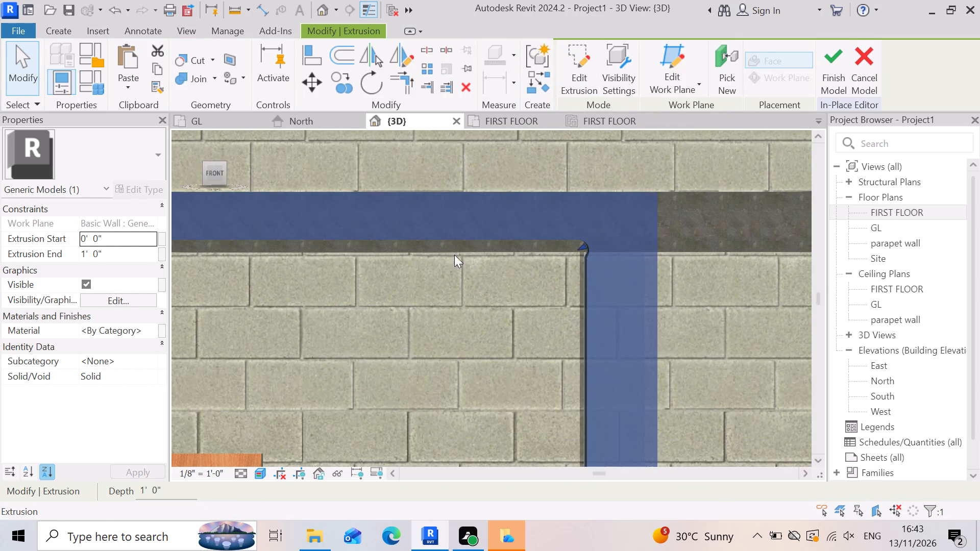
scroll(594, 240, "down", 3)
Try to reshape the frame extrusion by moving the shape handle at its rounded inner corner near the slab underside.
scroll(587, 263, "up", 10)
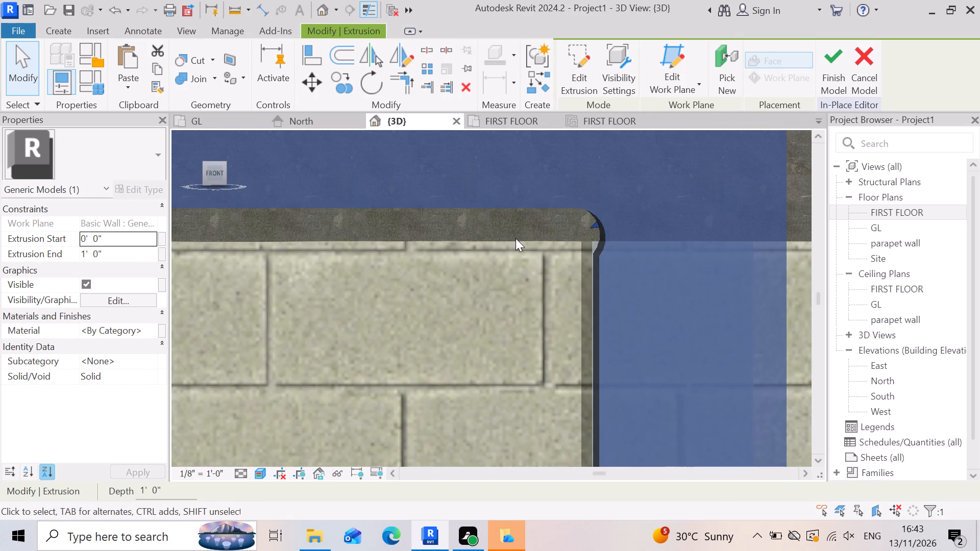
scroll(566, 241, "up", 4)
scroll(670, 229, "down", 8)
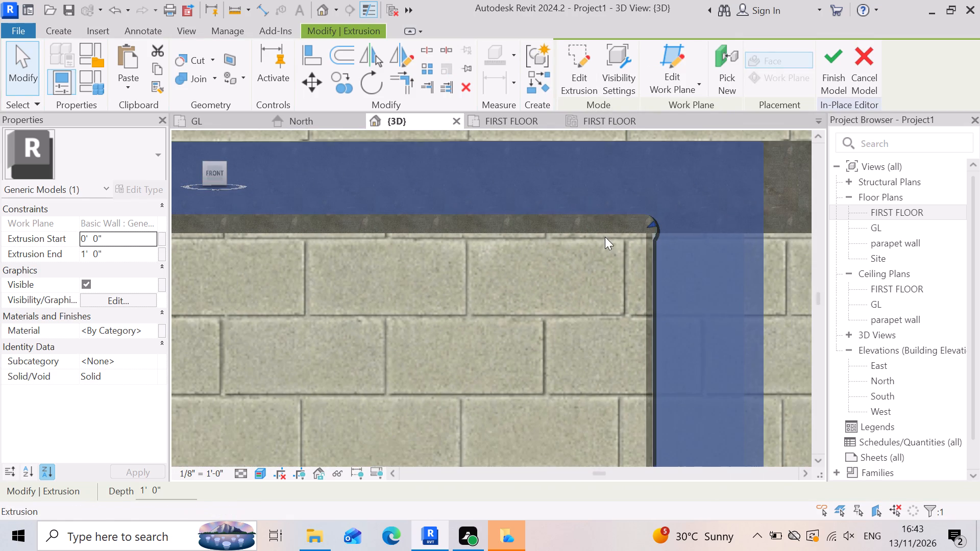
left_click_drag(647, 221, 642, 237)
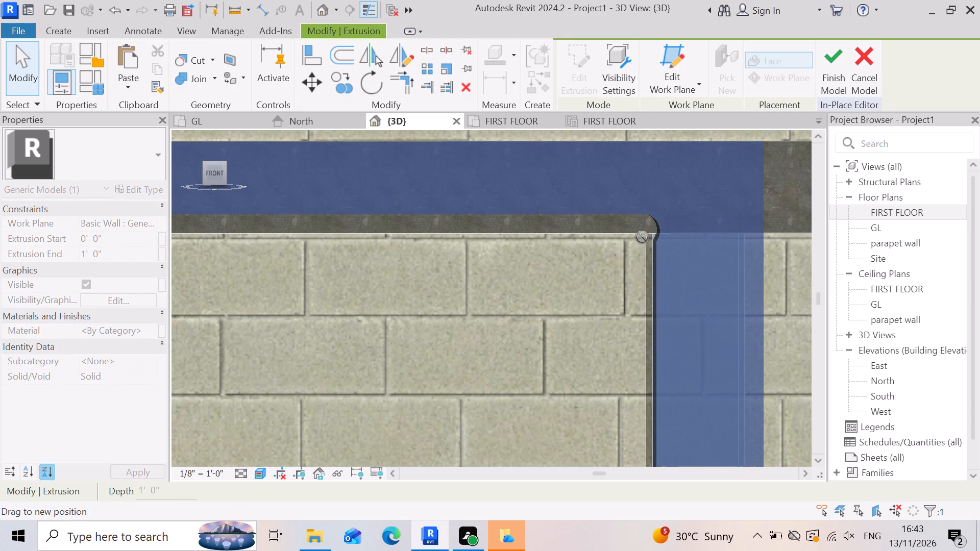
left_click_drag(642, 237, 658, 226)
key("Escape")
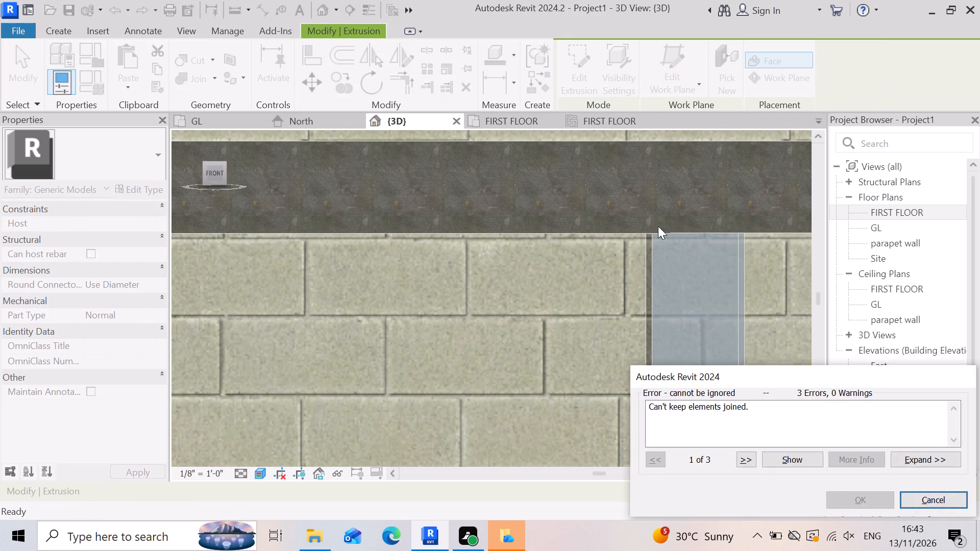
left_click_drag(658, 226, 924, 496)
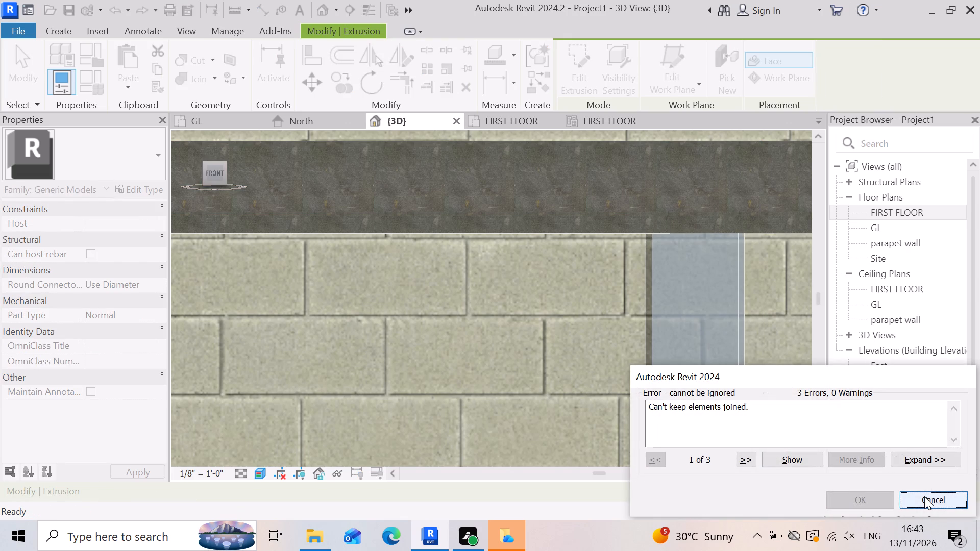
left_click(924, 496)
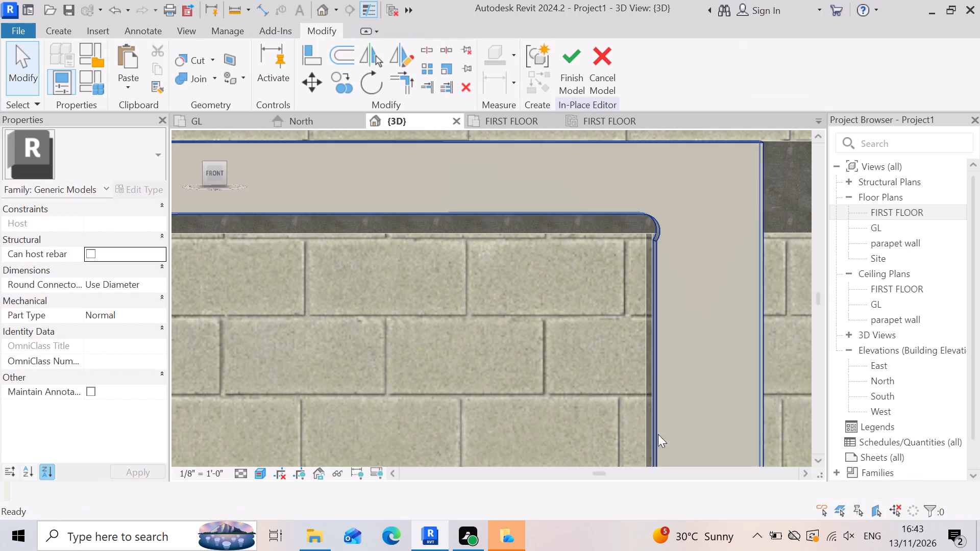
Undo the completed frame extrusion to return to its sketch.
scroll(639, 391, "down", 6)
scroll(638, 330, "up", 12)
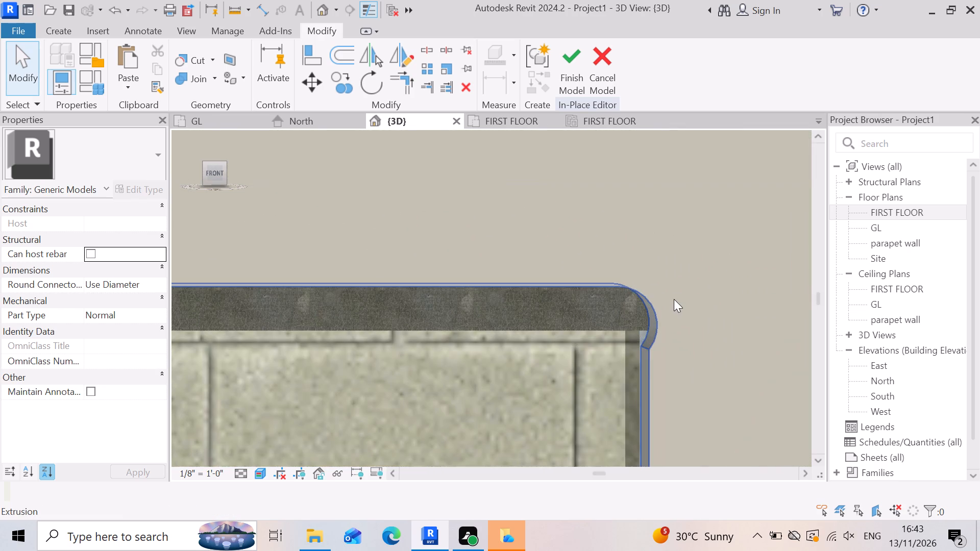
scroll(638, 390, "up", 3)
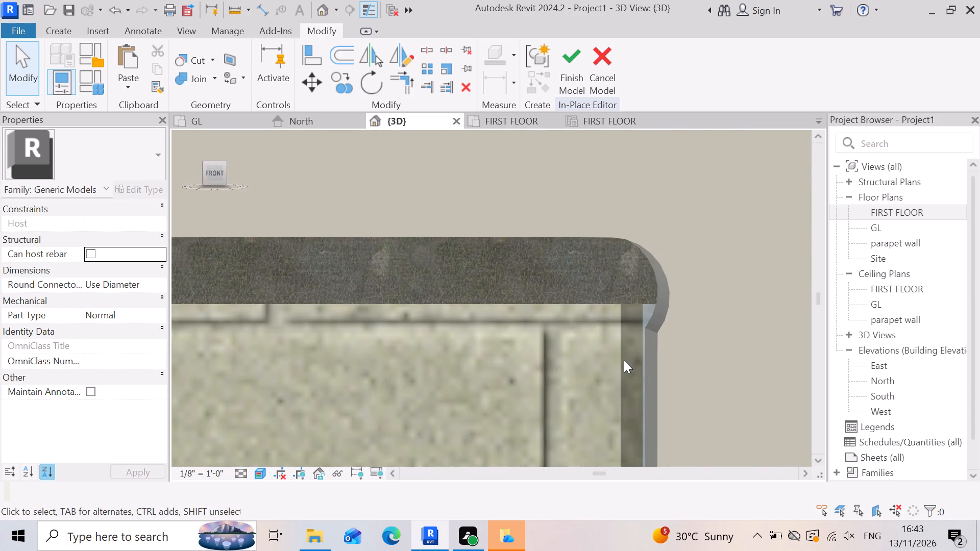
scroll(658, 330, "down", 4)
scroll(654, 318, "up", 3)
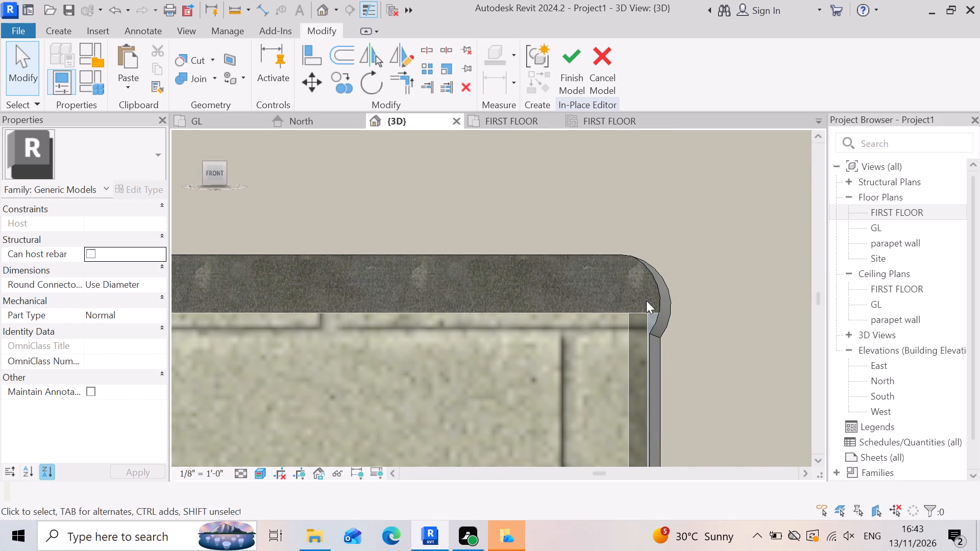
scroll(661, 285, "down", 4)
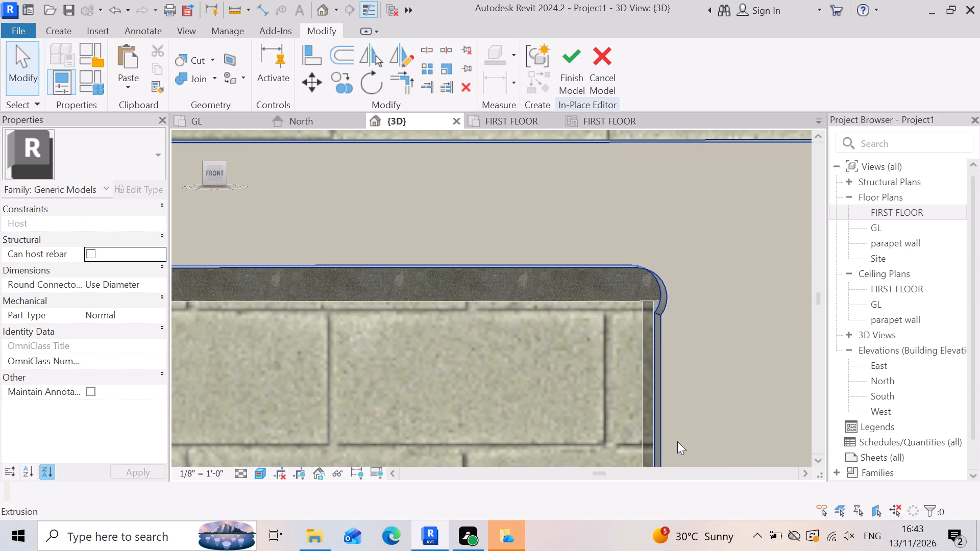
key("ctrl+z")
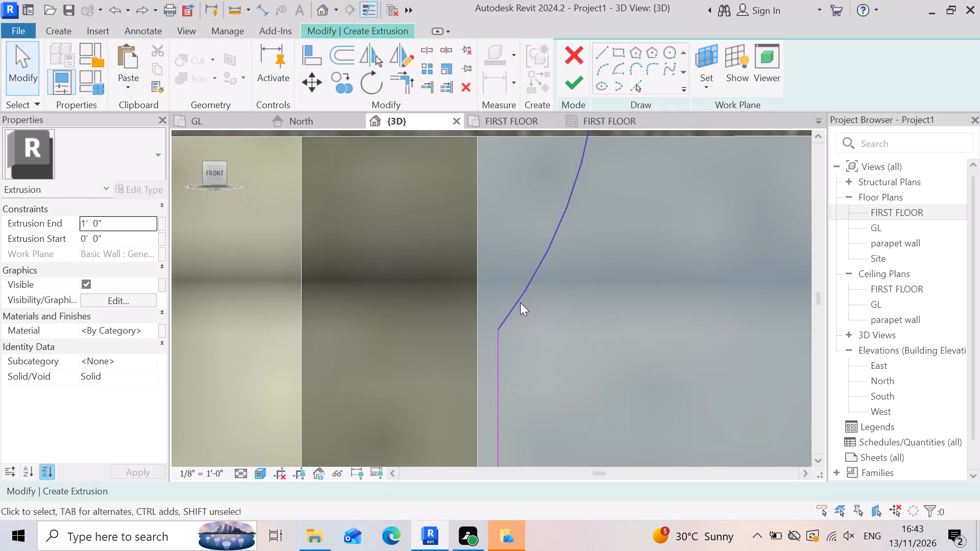
Delete the arc at the frame sketch's inner corner, between the band's lower line and the leg's door-side line.
left_click(520, 301)
scroll(614, 407, "down", 8)
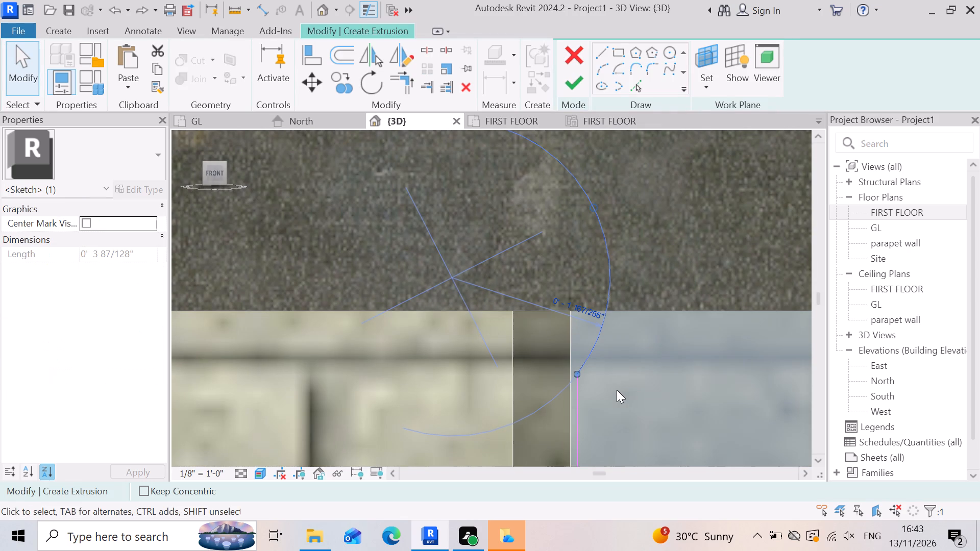
key("Delete")
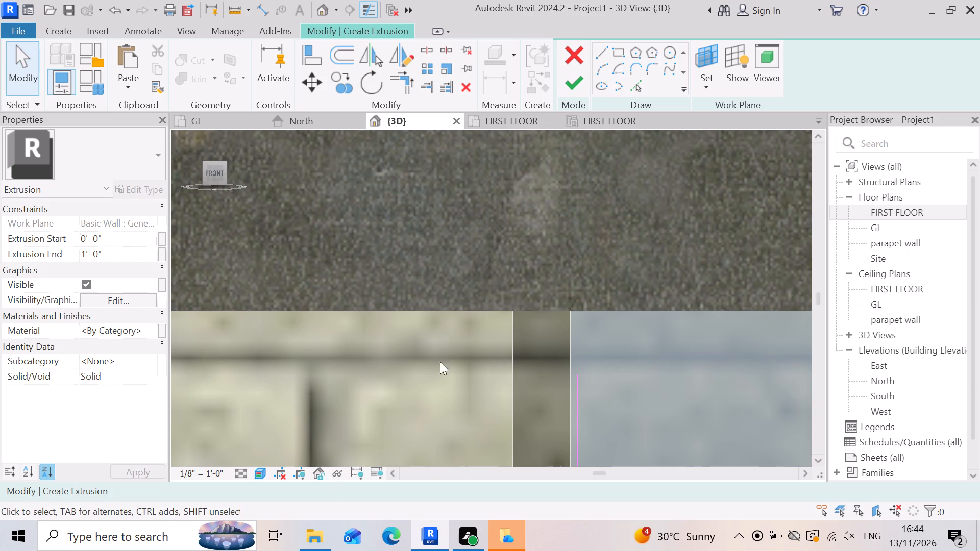
Examine the open inner corner of the frame sketch, checking the top end of the leg's door-side line.
scroll(500, 348, "up", 3)
scroll(504, 308, "up", 3)
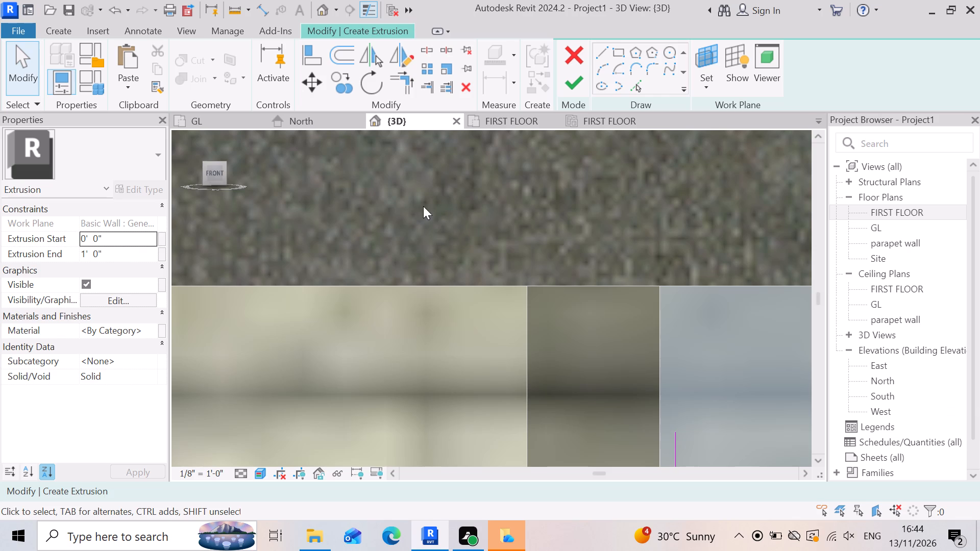
scroll(444, 268, "down", 2)
scroll(522, 310, "up", 7)
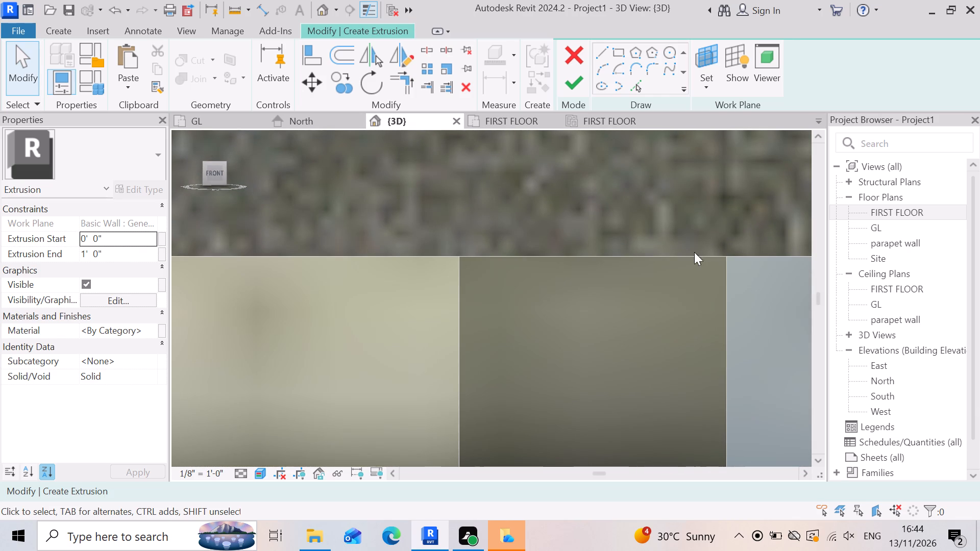
scroll(533, 304, "down", 3)
scroll(643, 319, "down", 6)
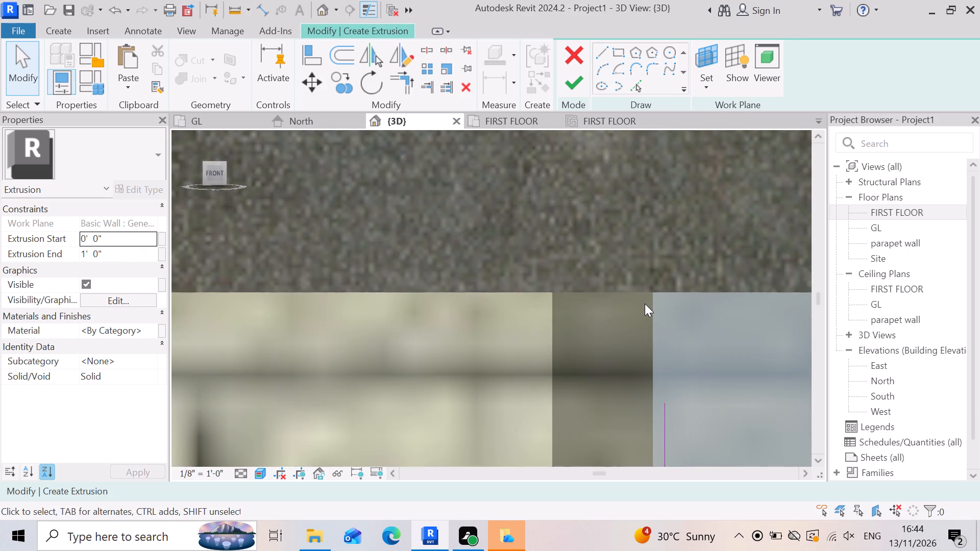
scroll(645, 304, "down", 10)
scroll(635, 256, "down", 6)
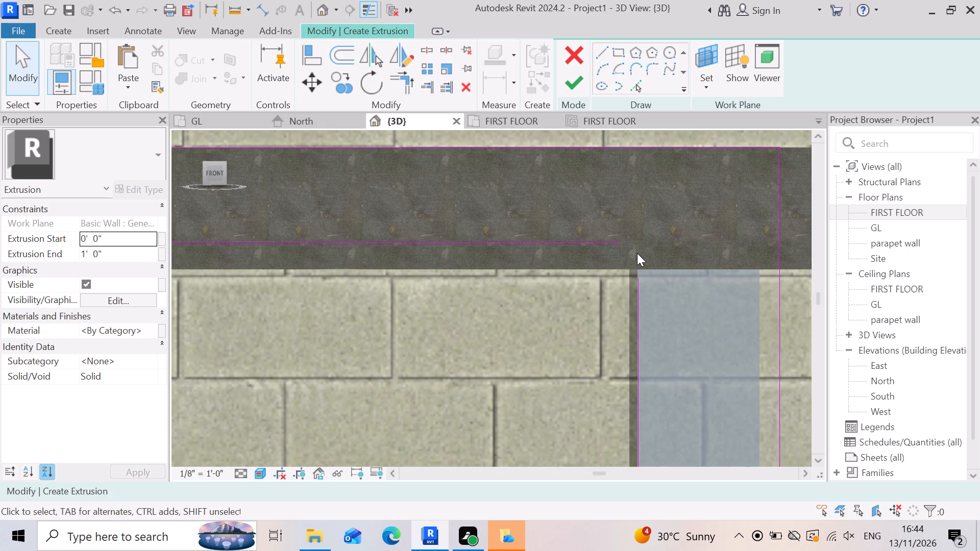
scroll(639, 273, "up", 6)
left_click(634, 325)
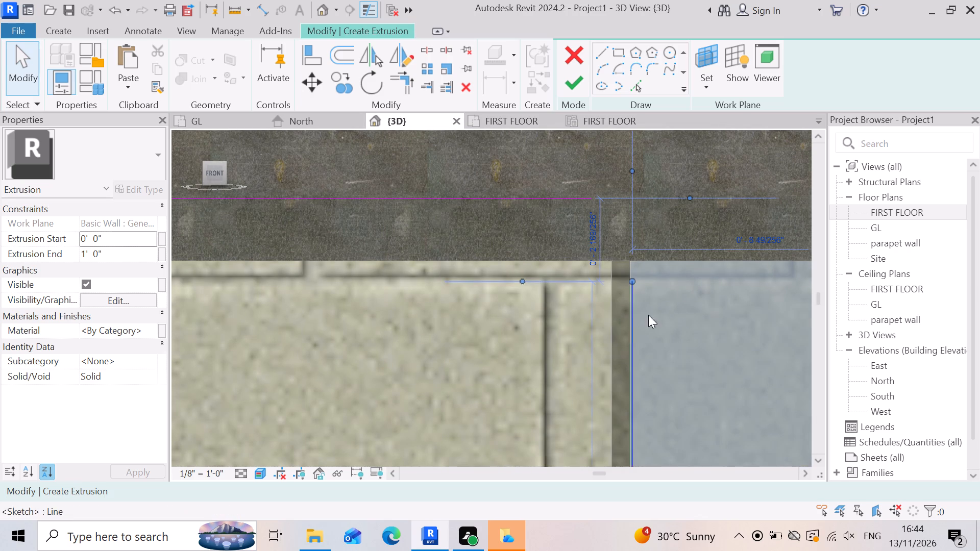
key("Escape")
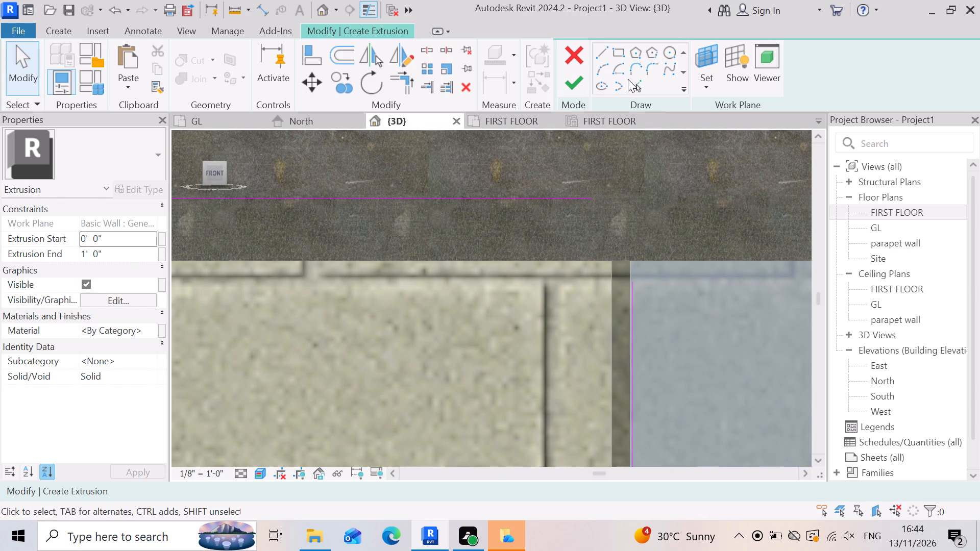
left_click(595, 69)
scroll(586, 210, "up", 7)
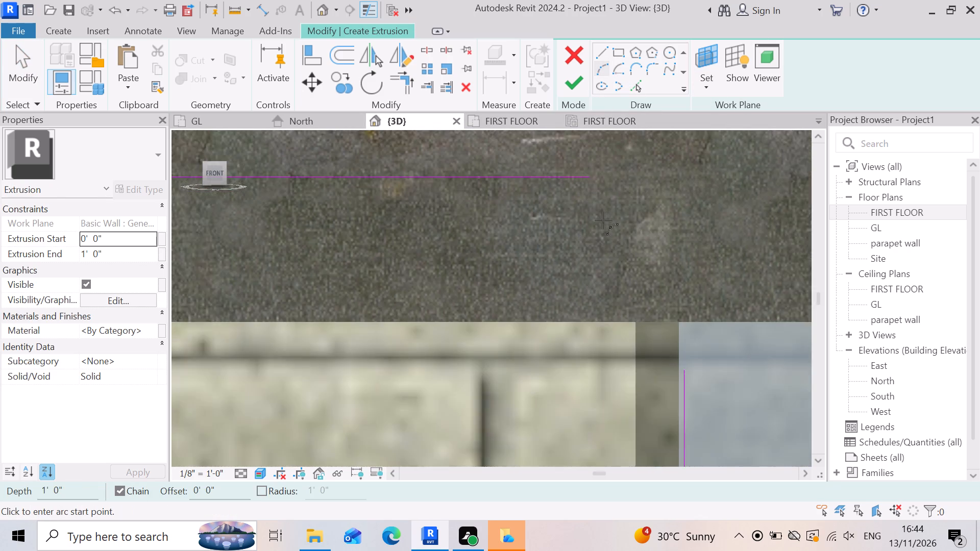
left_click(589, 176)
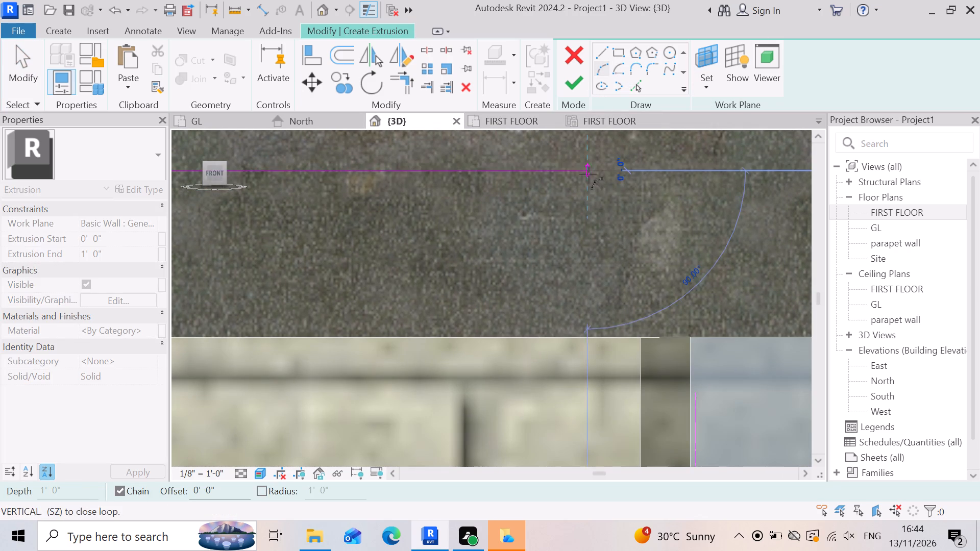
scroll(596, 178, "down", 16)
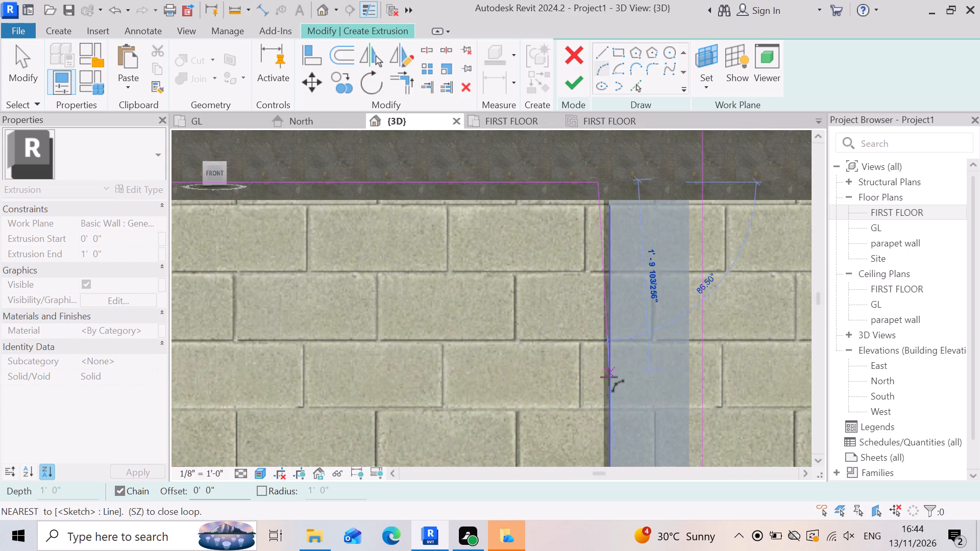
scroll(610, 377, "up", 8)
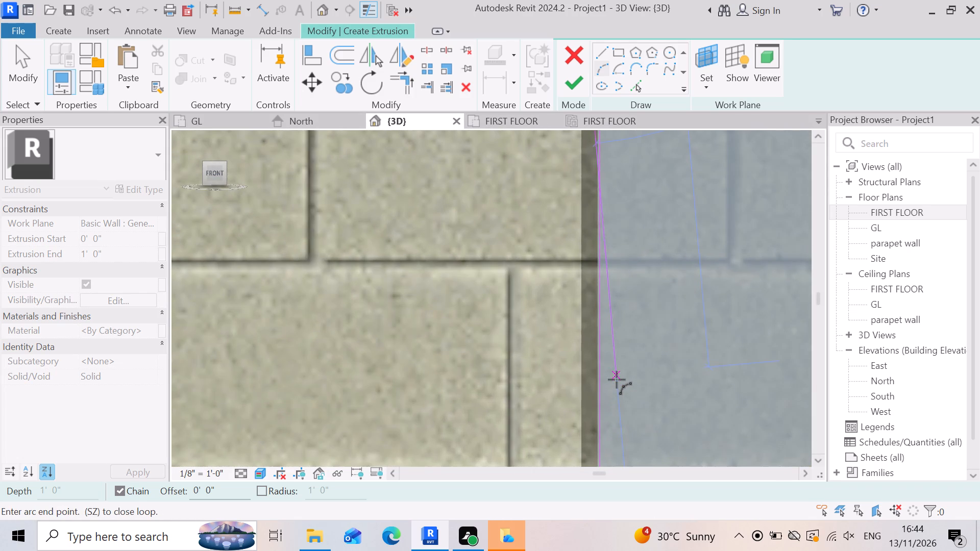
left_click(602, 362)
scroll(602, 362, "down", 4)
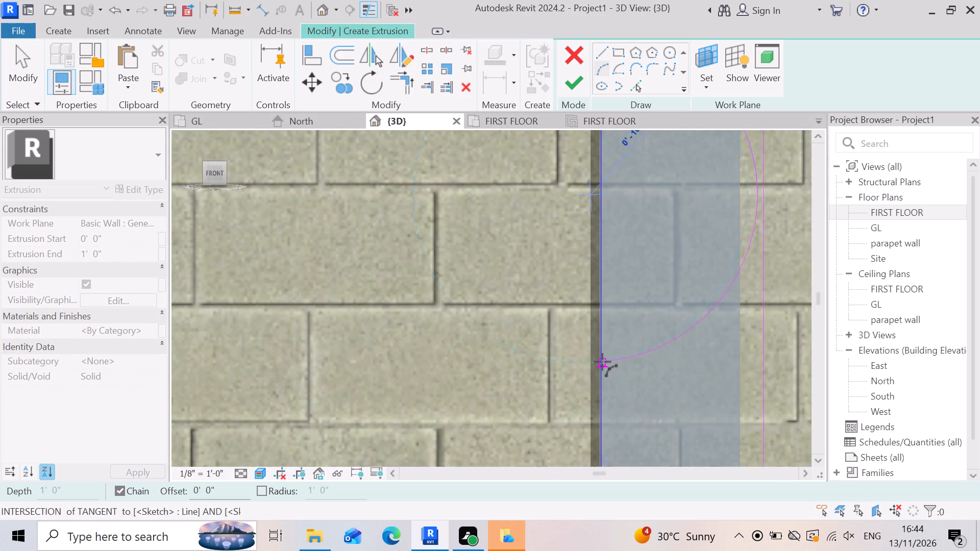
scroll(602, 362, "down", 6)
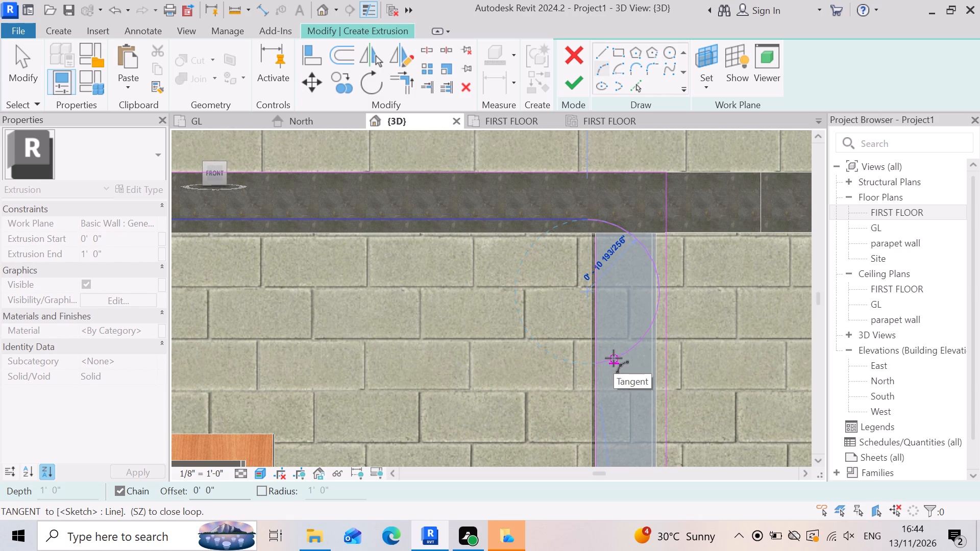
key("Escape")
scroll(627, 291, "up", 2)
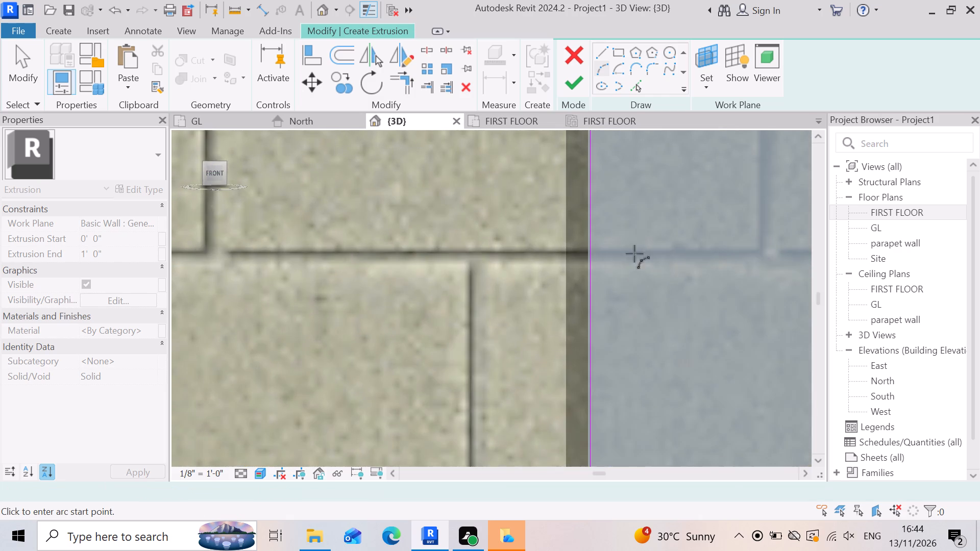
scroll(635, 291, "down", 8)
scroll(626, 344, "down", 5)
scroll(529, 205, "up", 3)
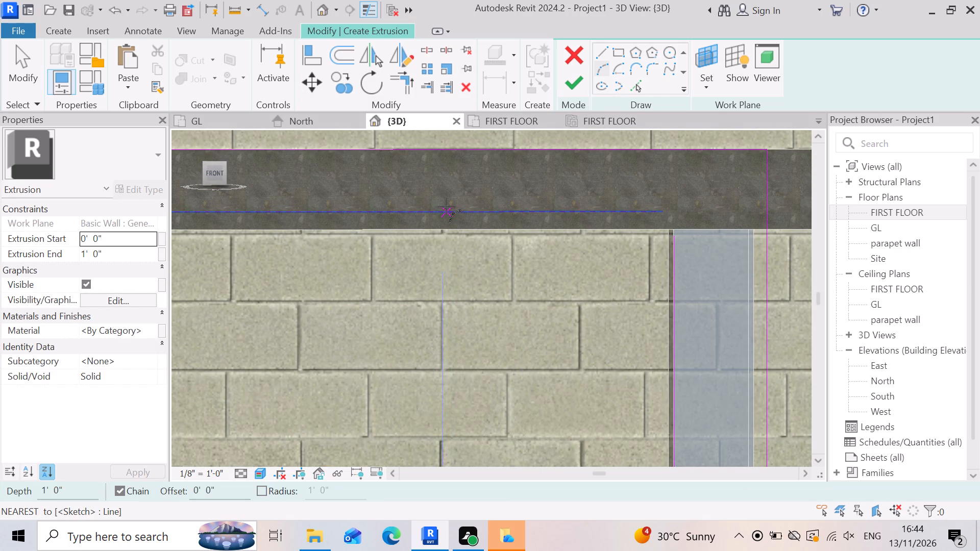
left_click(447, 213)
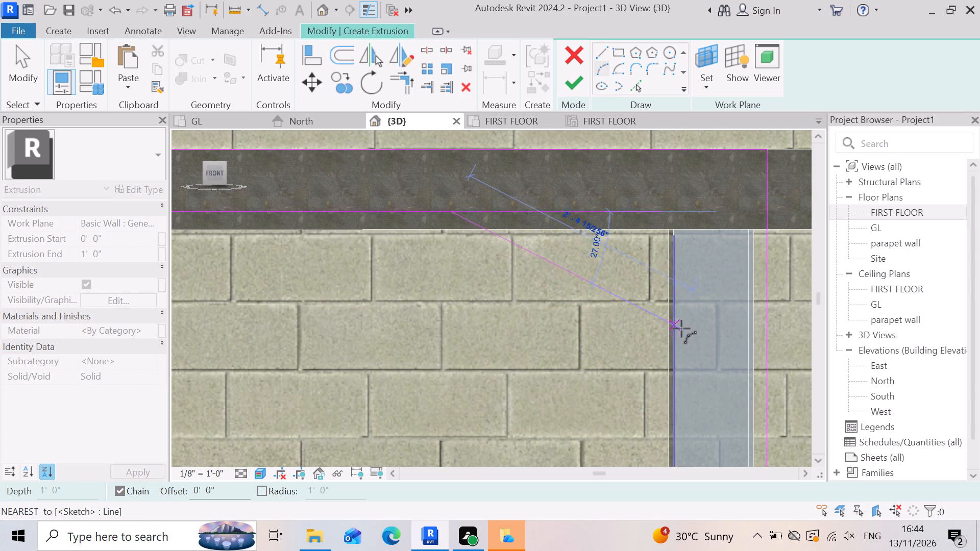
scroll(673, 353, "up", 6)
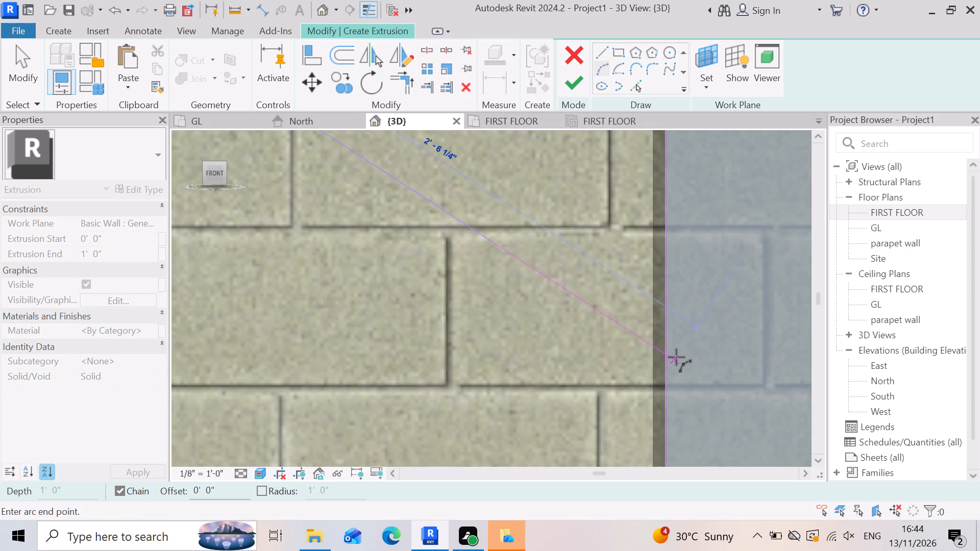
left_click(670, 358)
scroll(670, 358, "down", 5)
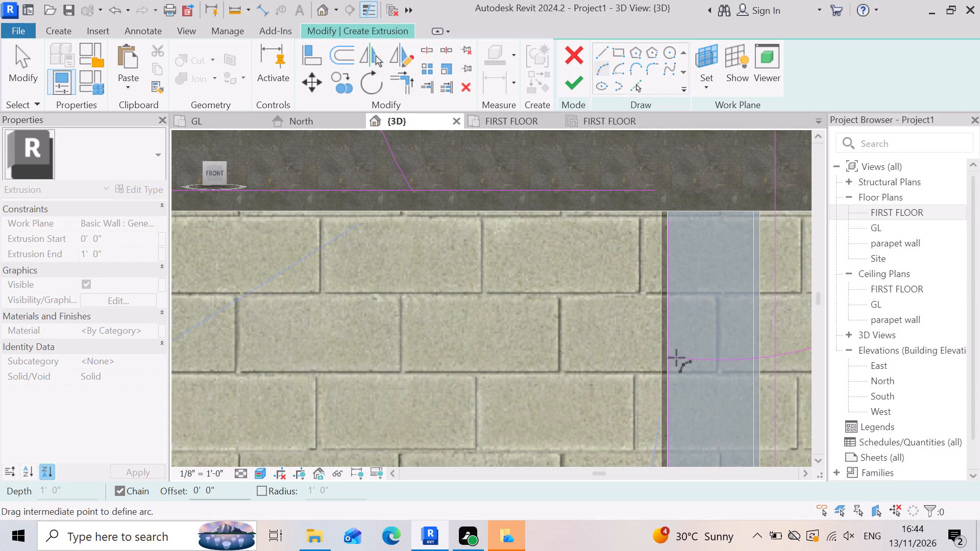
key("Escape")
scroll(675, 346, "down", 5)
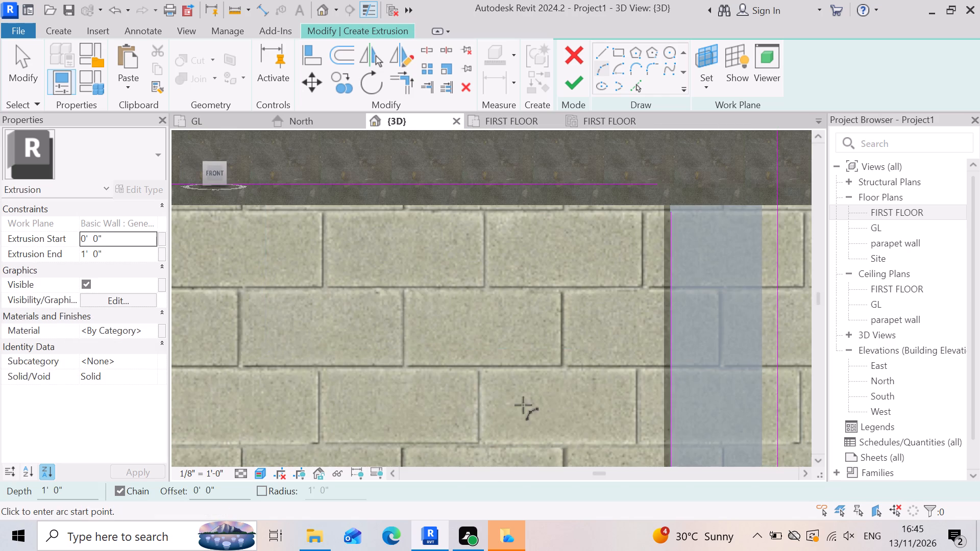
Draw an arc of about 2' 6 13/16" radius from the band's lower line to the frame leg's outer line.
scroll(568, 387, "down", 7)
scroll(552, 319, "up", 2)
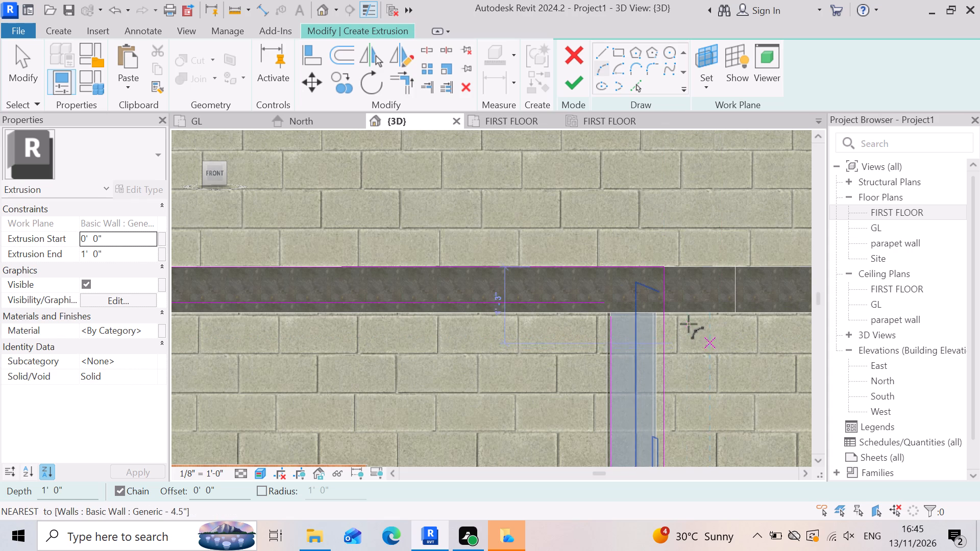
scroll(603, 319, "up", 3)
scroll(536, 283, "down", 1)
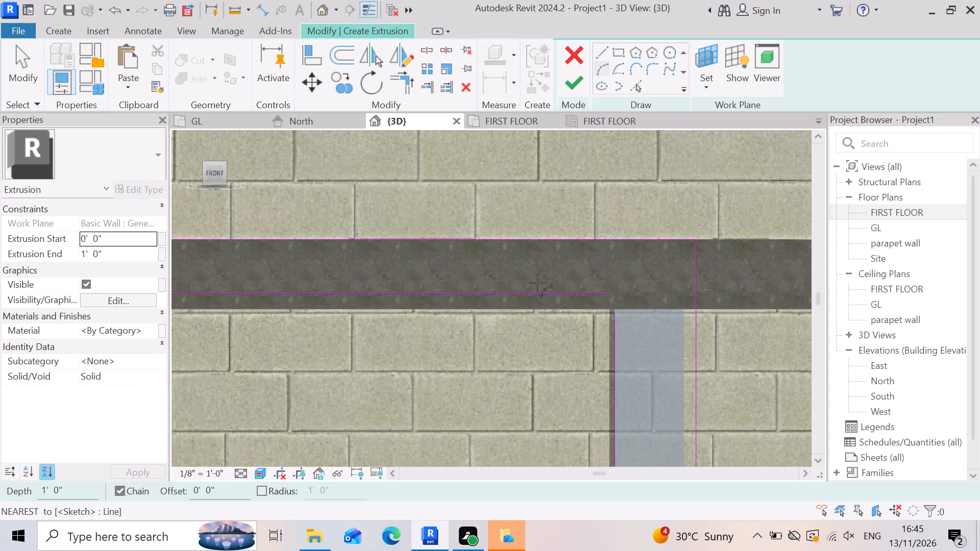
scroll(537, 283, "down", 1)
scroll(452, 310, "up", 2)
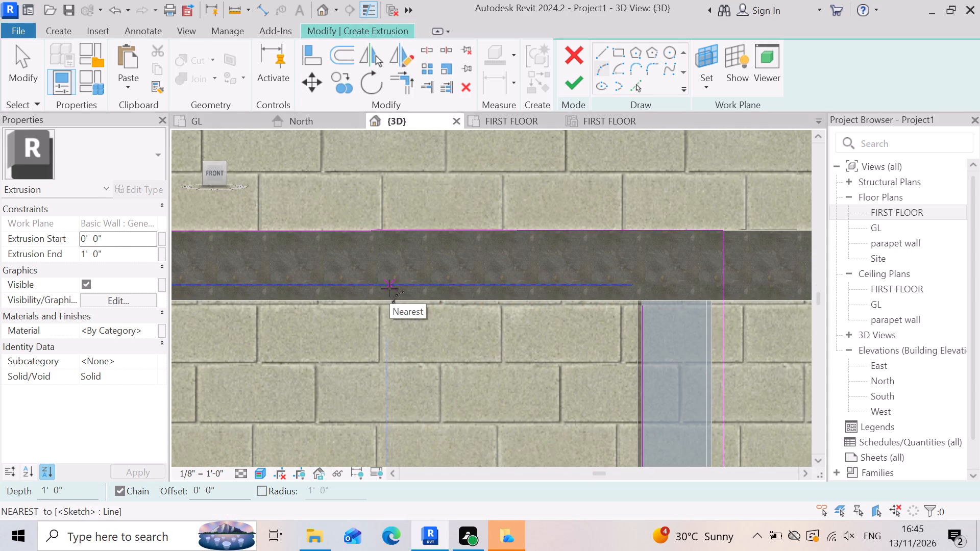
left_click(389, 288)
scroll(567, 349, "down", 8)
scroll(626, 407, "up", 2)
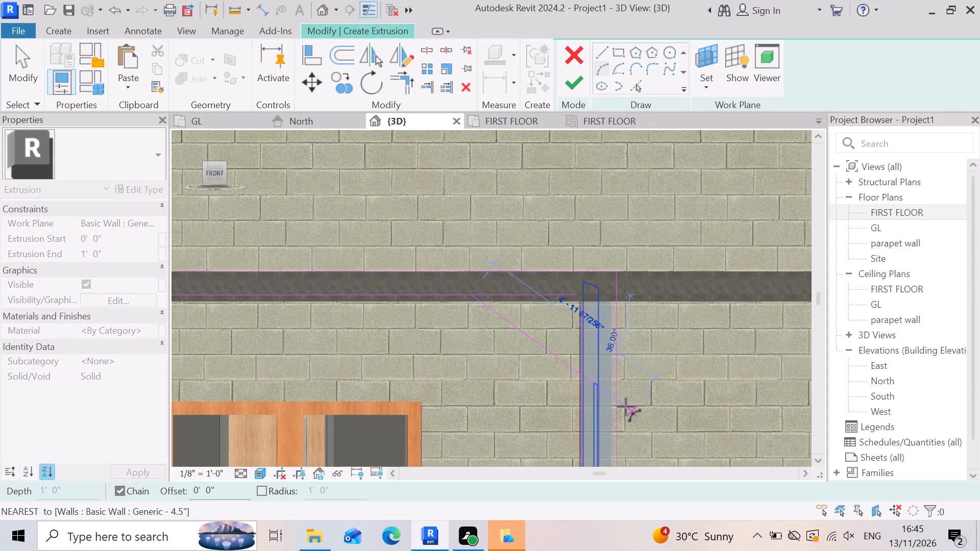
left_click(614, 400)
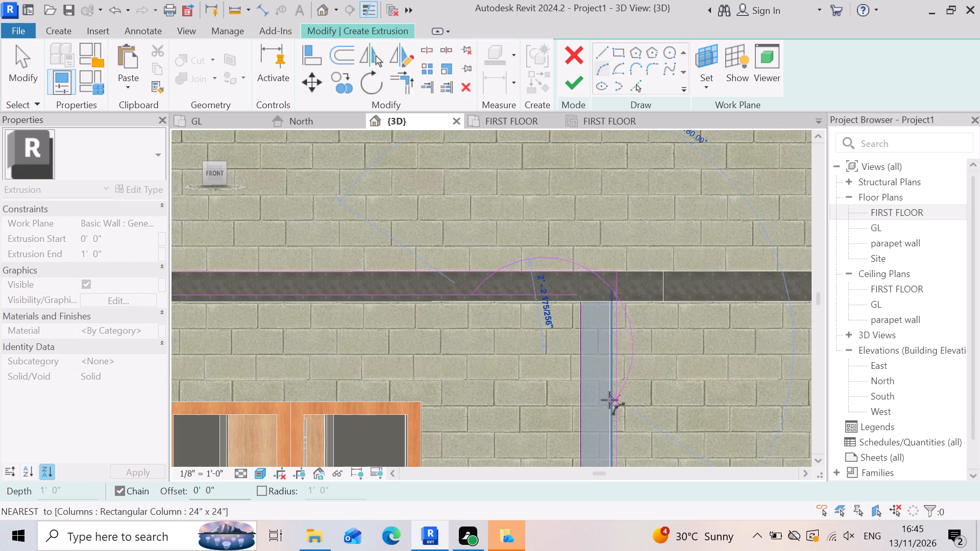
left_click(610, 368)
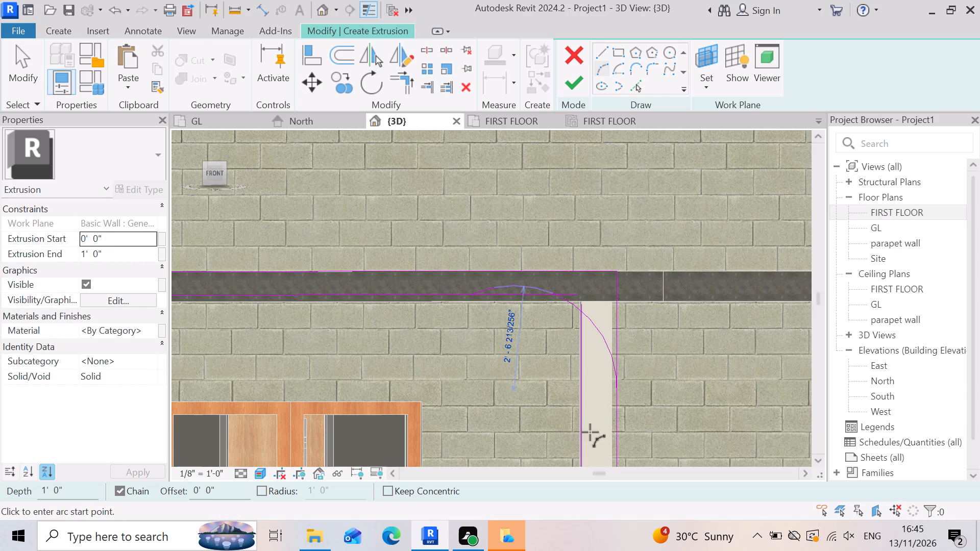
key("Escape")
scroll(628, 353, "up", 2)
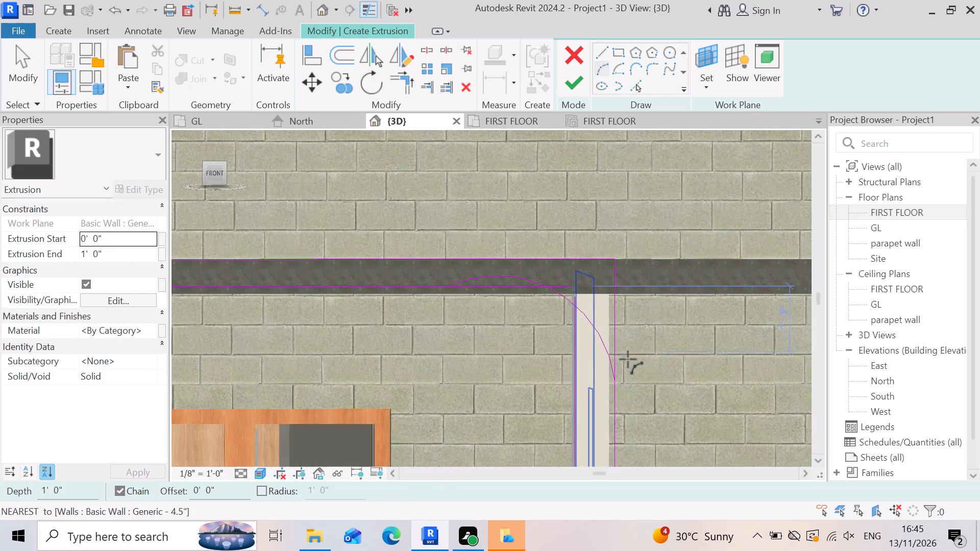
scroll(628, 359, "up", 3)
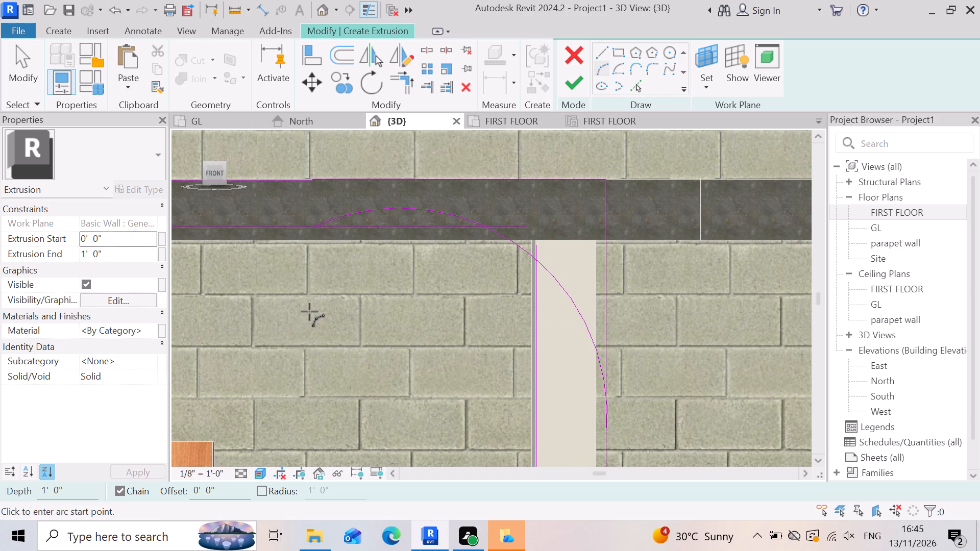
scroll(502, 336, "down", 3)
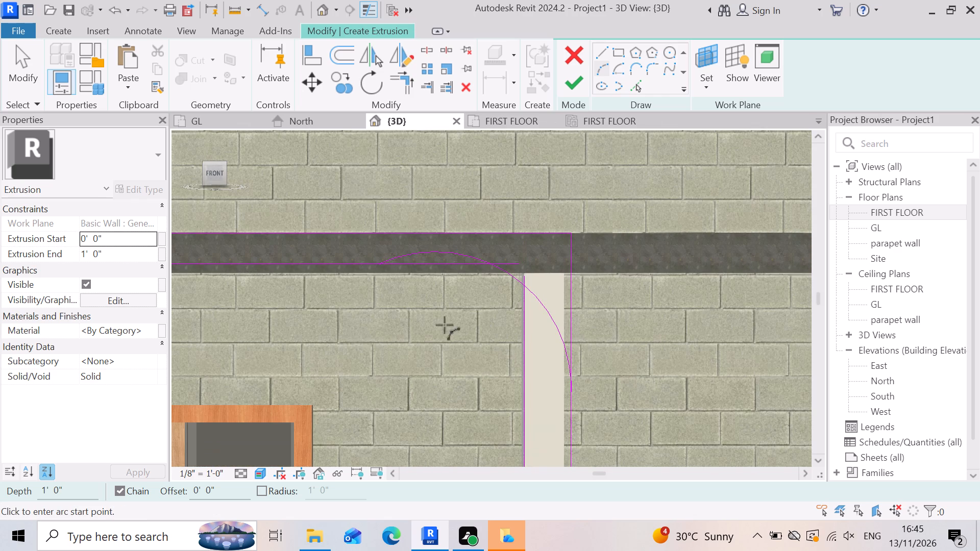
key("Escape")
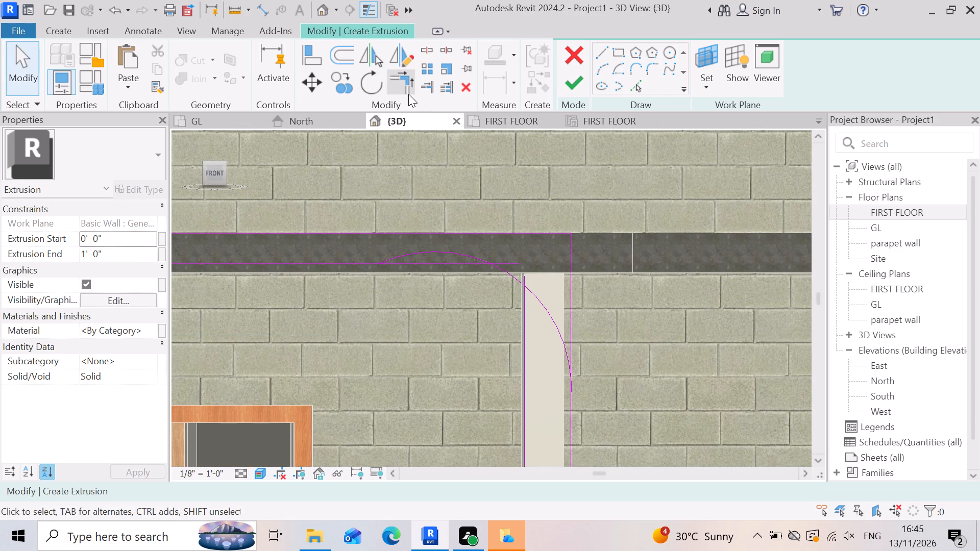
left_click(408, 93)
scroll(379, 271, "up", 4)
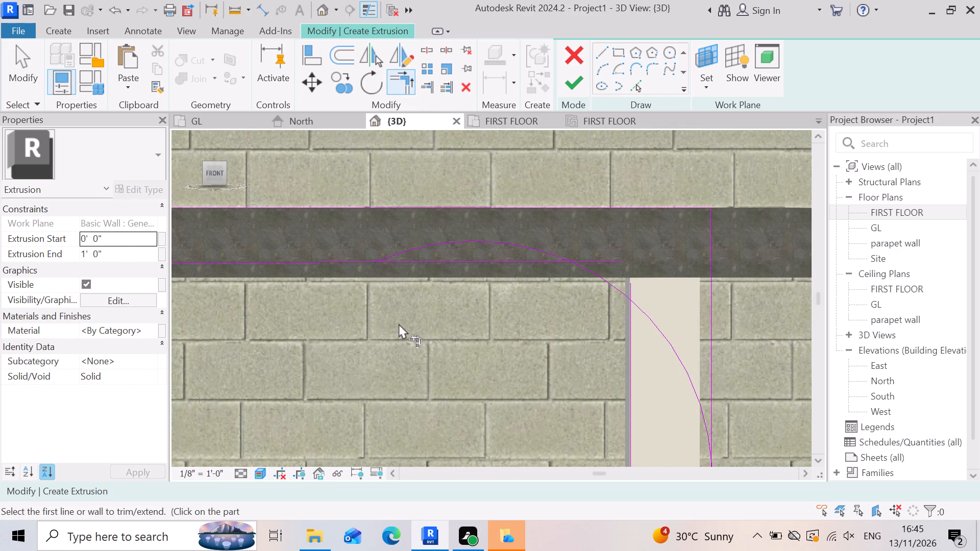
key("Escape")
Shorten the band's lower sketch line to the arc's start point, making it about 12' 9 9/16" long.
left_click(480, 258)
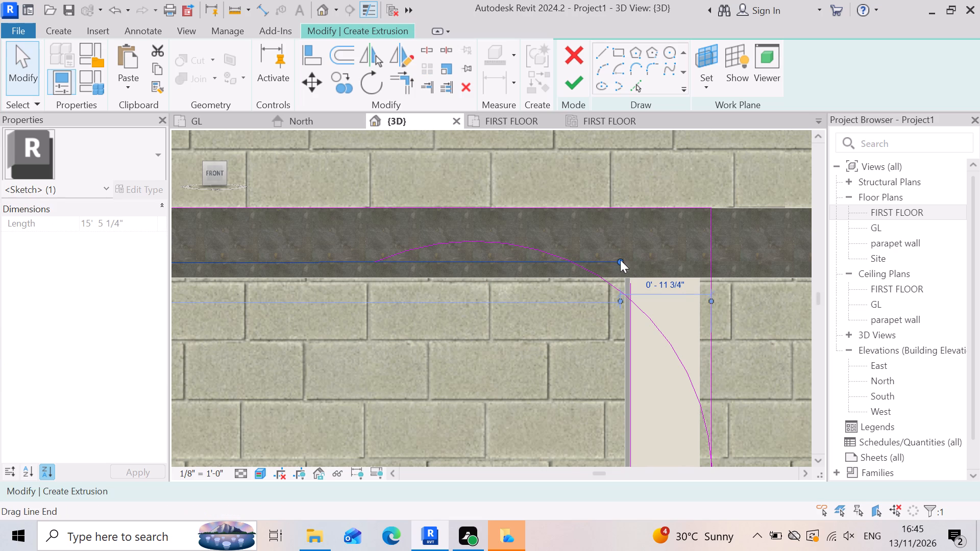
left_click_drag(620, 260, 480, 247)
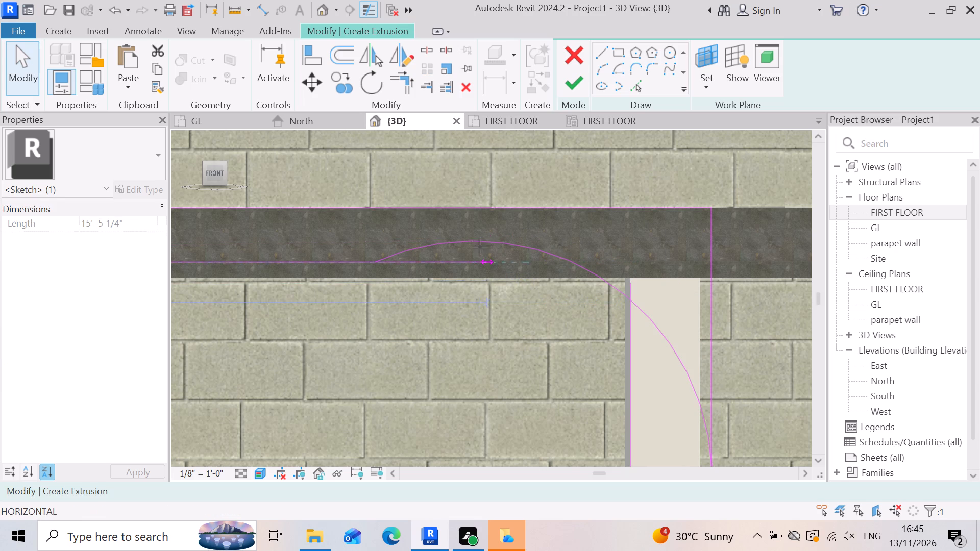
left_click_drag(480, 247, 393, 266)
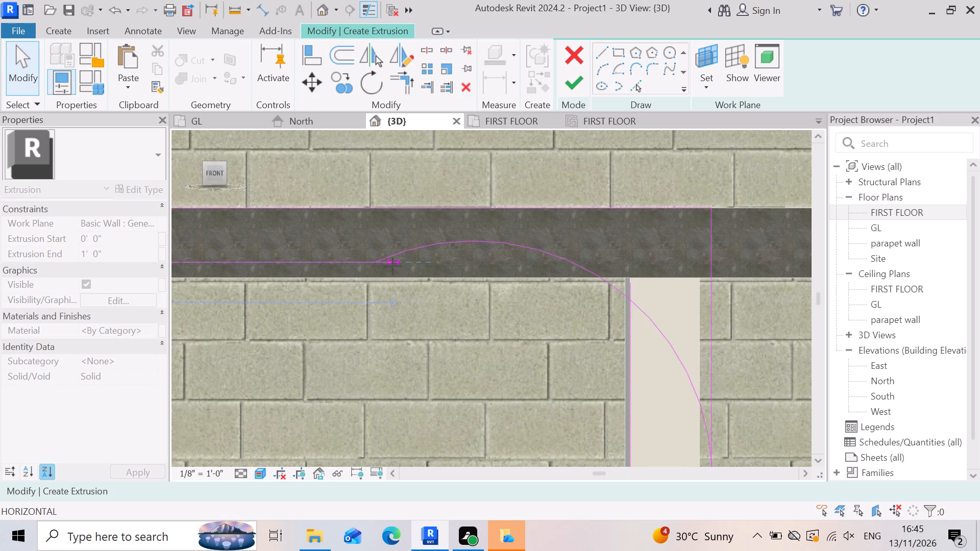
left_click_drag(393, 266, 380, 265)
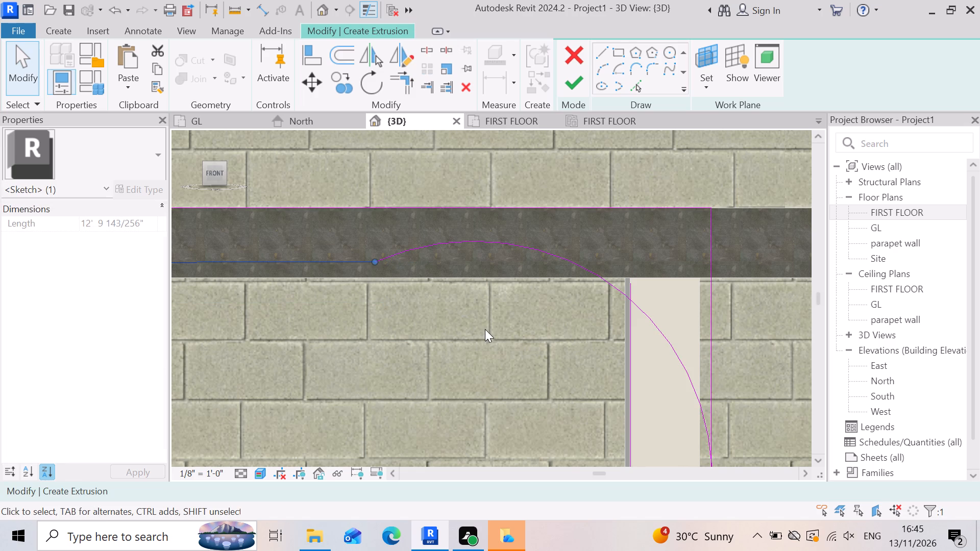
key("Escape")
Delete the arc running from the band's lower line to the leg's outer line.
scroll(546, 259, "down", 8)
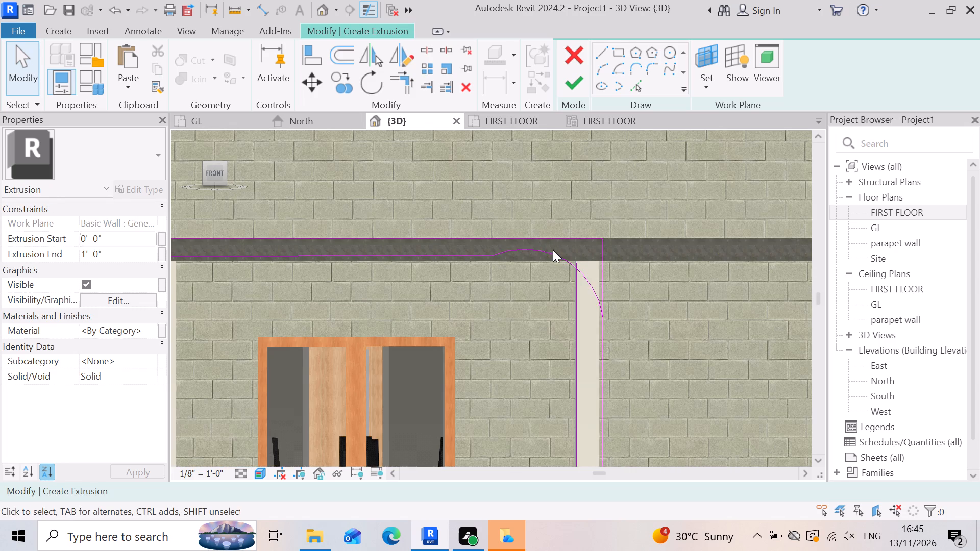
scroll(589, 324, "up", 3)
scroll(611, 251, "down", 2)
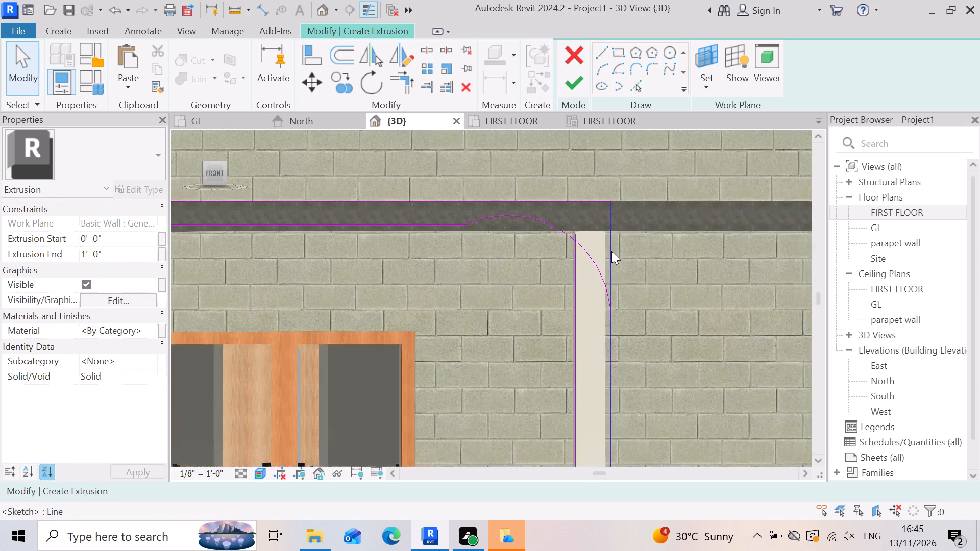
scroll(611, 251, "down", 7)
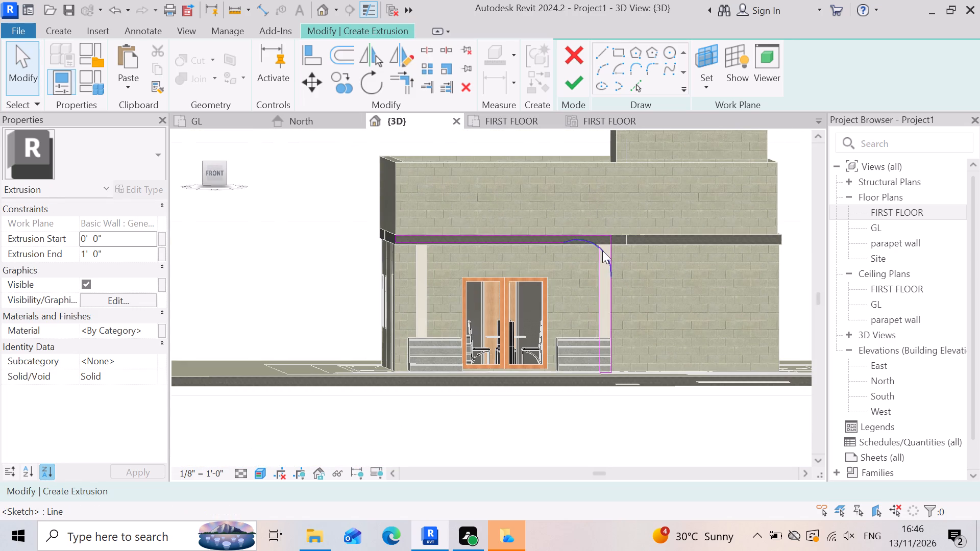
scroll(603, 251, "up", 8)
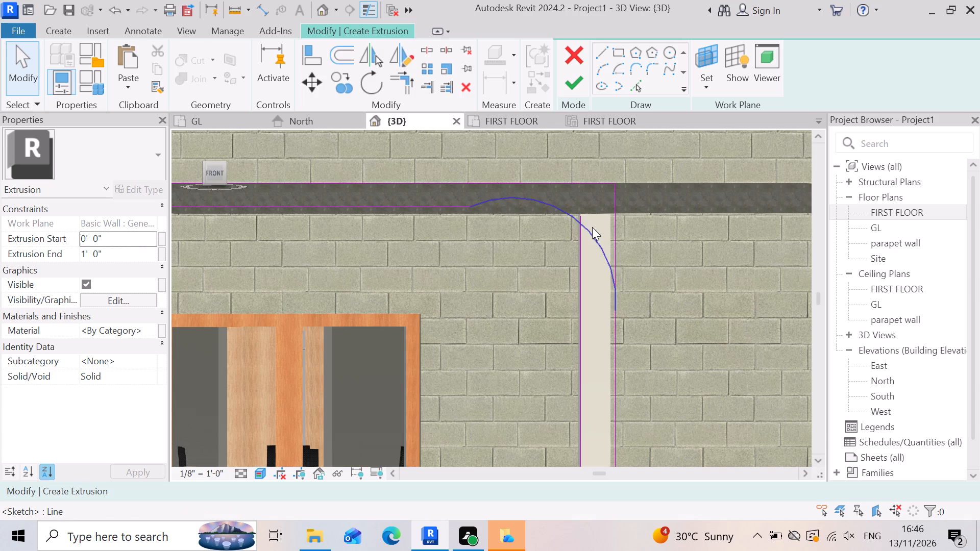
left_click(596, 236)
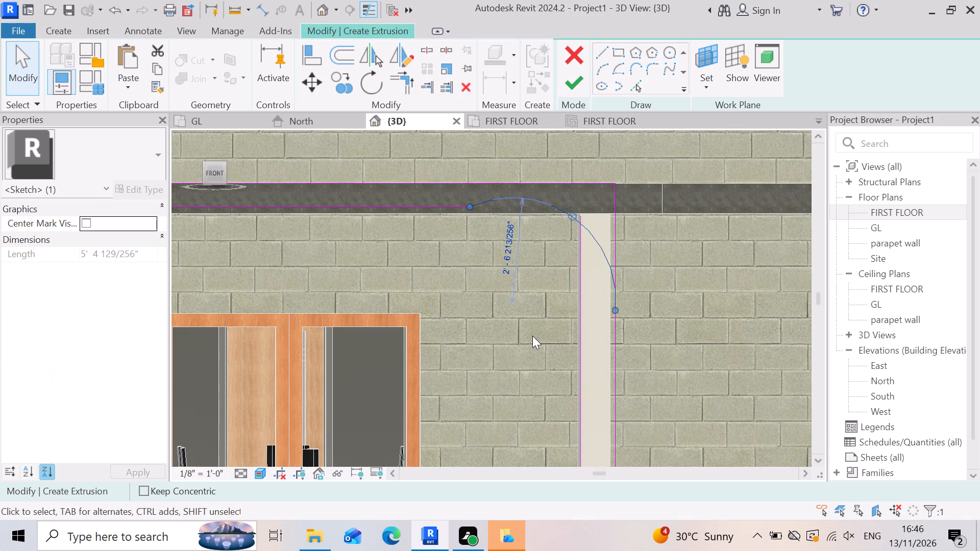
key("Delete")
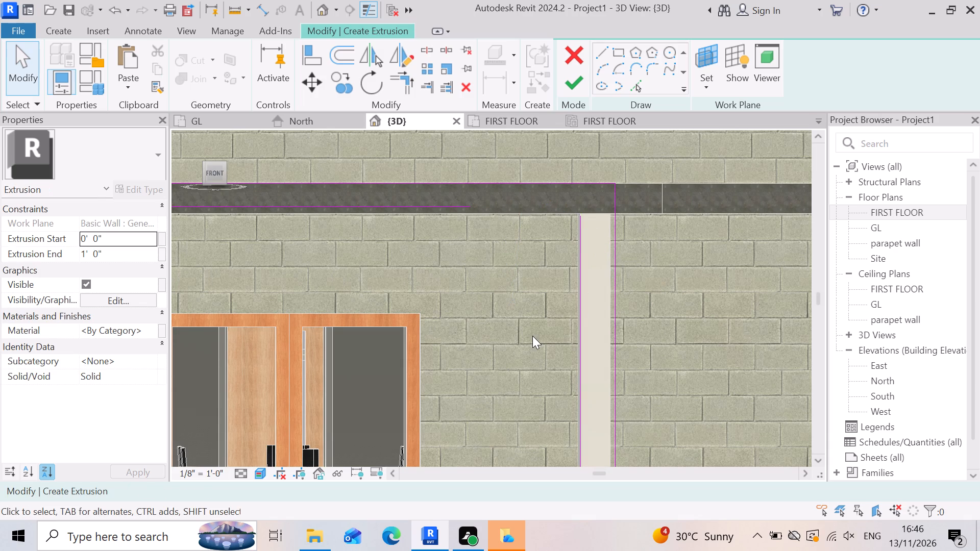
Lower the top end of the leg's door-side line to 3' 0" below the band's top line, making it 7' 6" long.
left_click(581, 228)
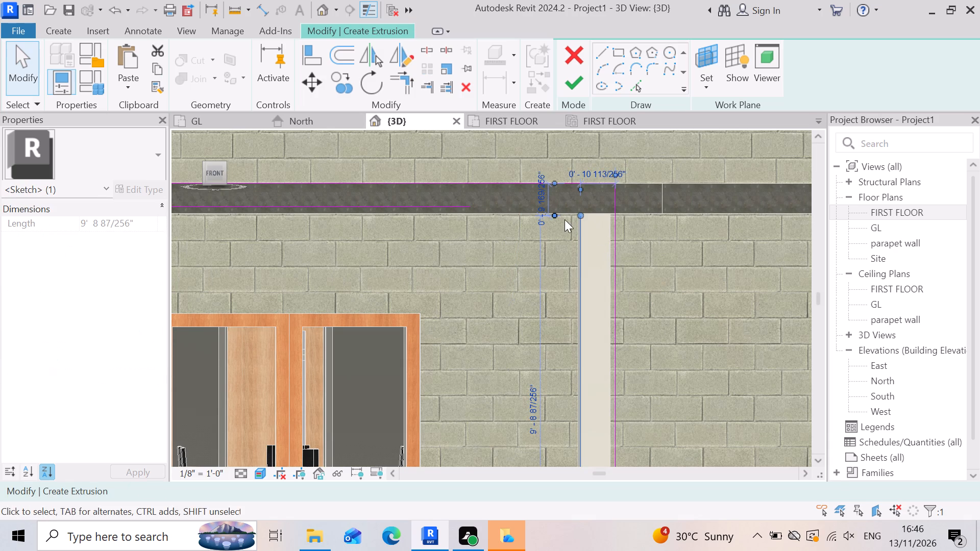
left_click_drag(580, 212, 572, 306)
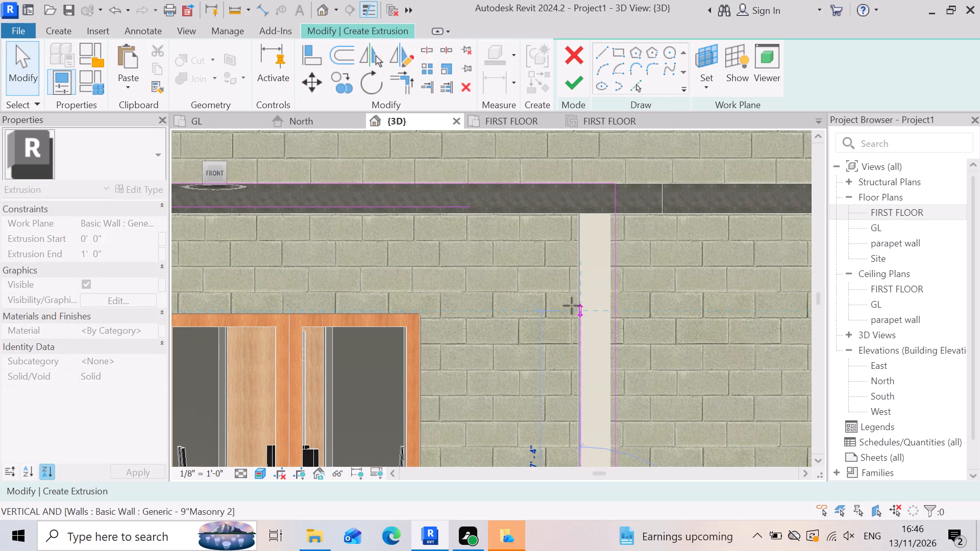
left_click_drag(572, 306, 572, 304)
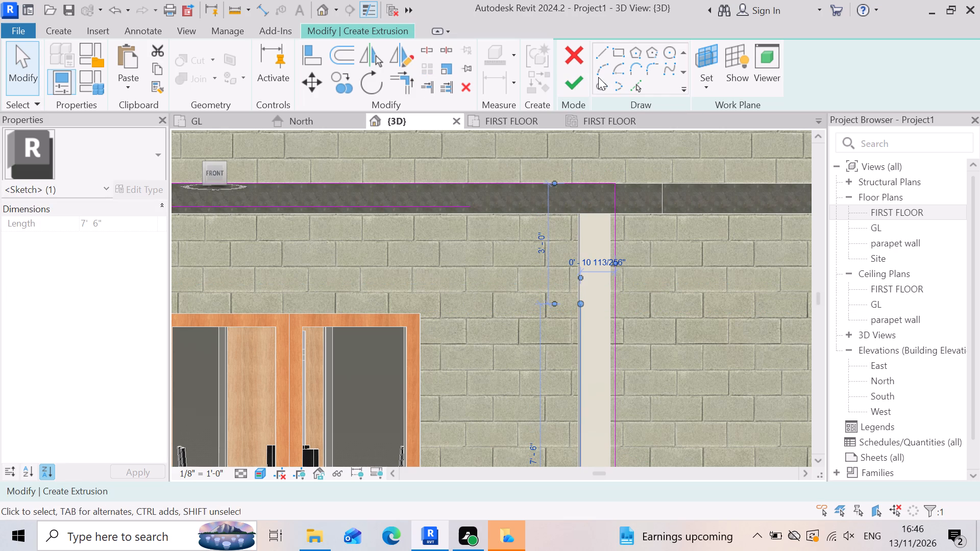
Draw a tangent arc of about 2' 5 1/4" radius between the top of the leg's door-side line and the end of the band's lower line.
left_click(600, 66)
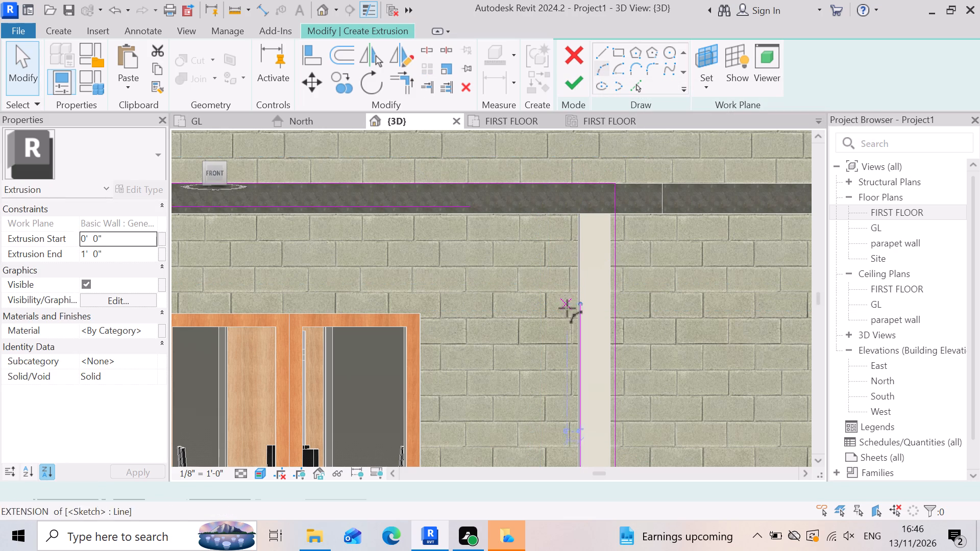
left_click(582, 302)
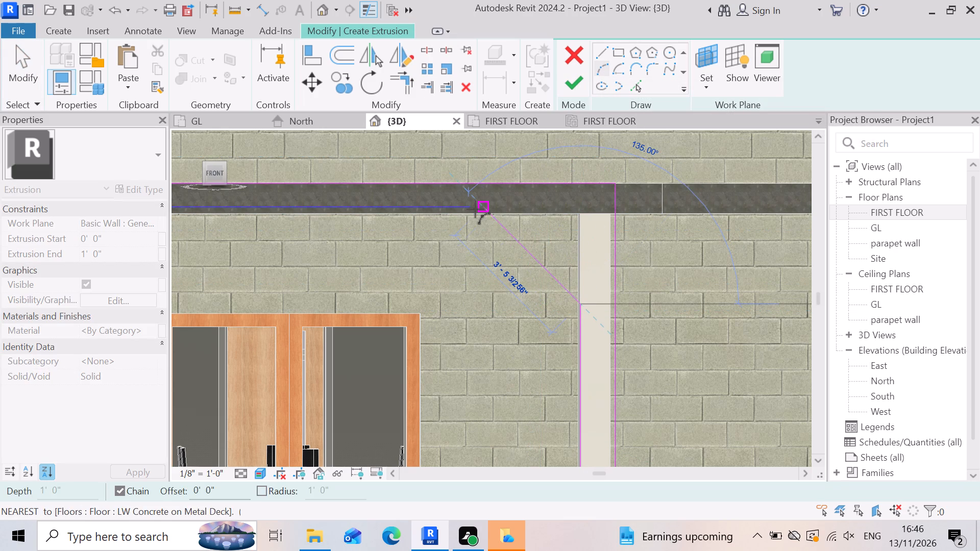
left_click(468, 204)
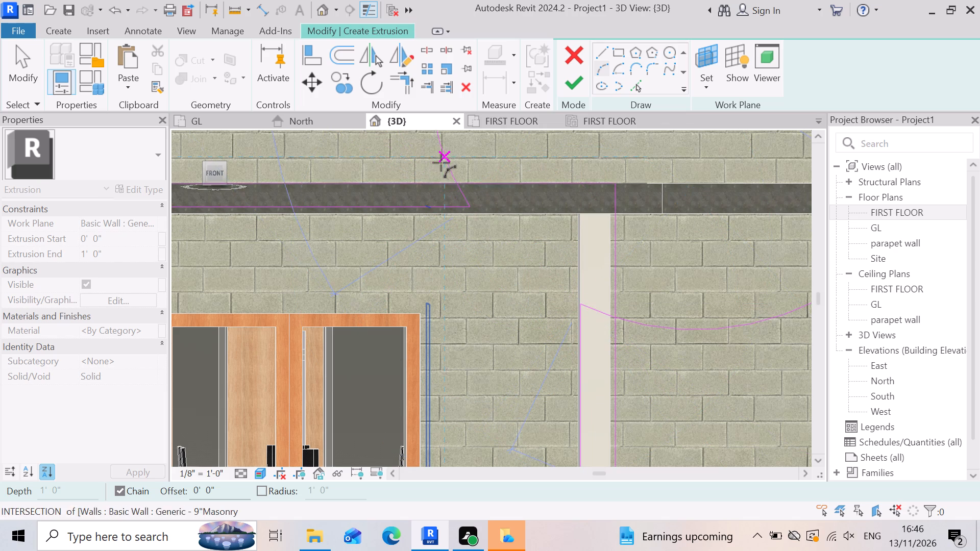
left_click(484, 201)
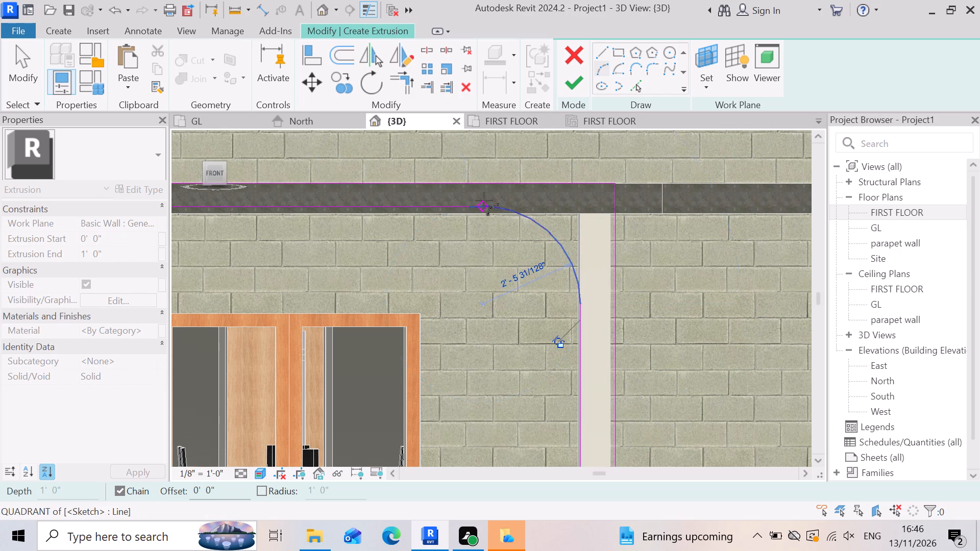
scroll(488, 268, "up", 3)
scroll(644, 318, "up", 8)
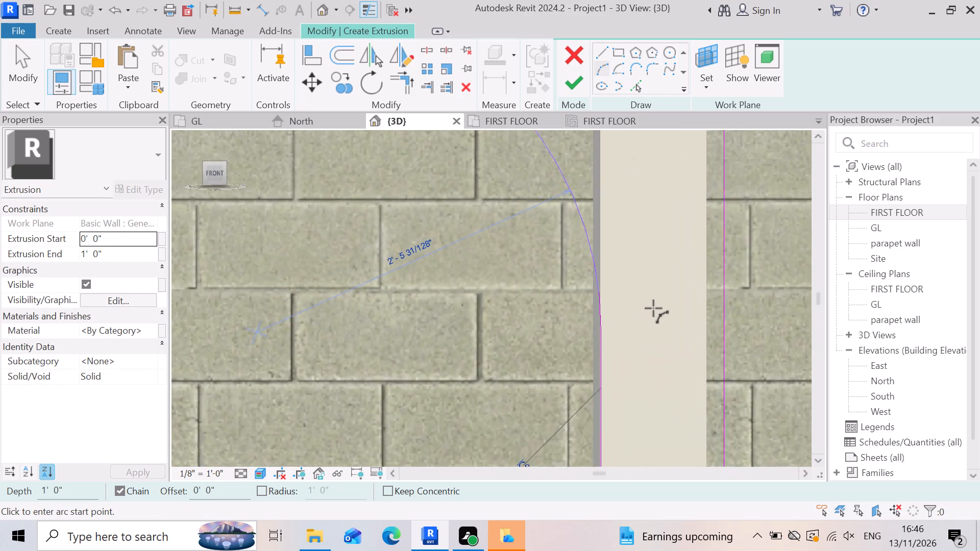
Trim the corner arc and the leg's door-side line to each other so they join at the tangent point.
scroll(659, 281, "down", 8)
scroll(596, 296, "down", 4)
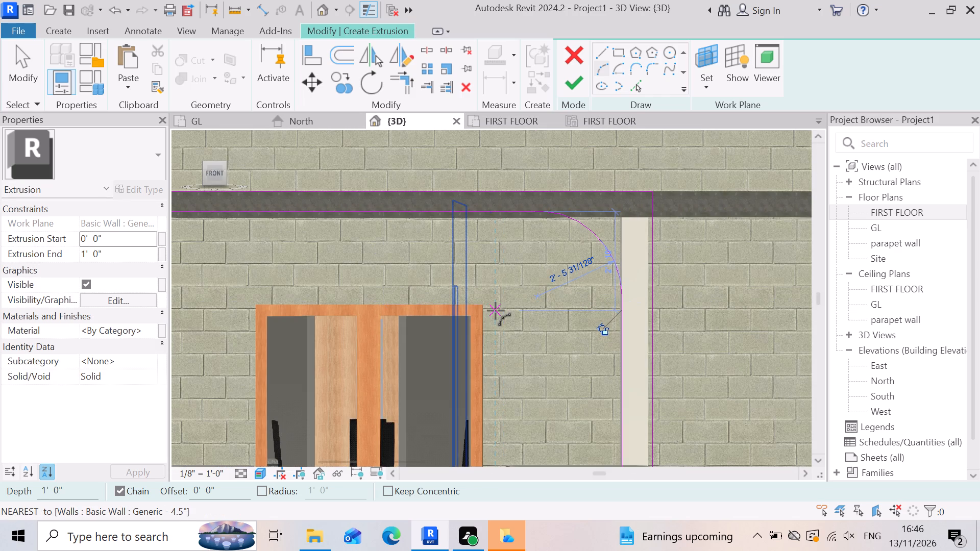
key("Escape")
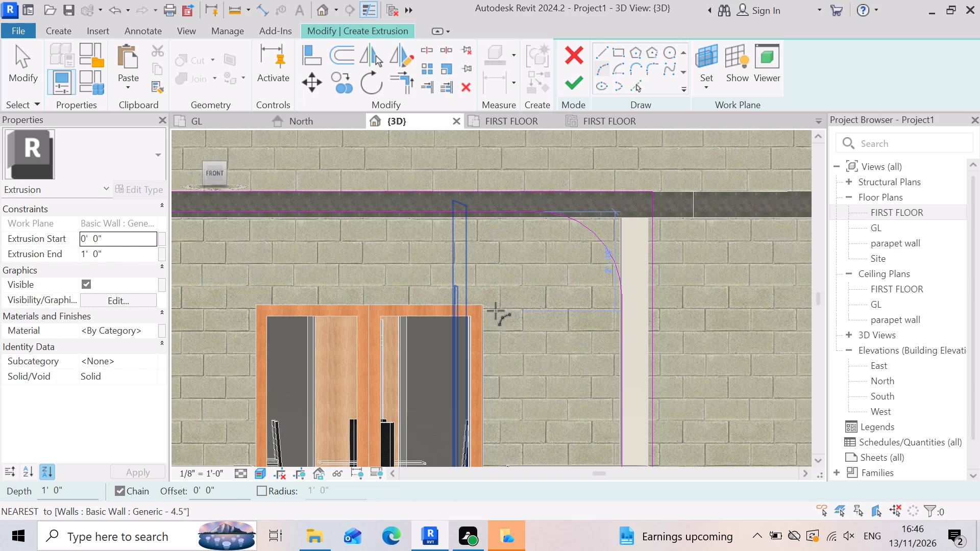
key("Escape")
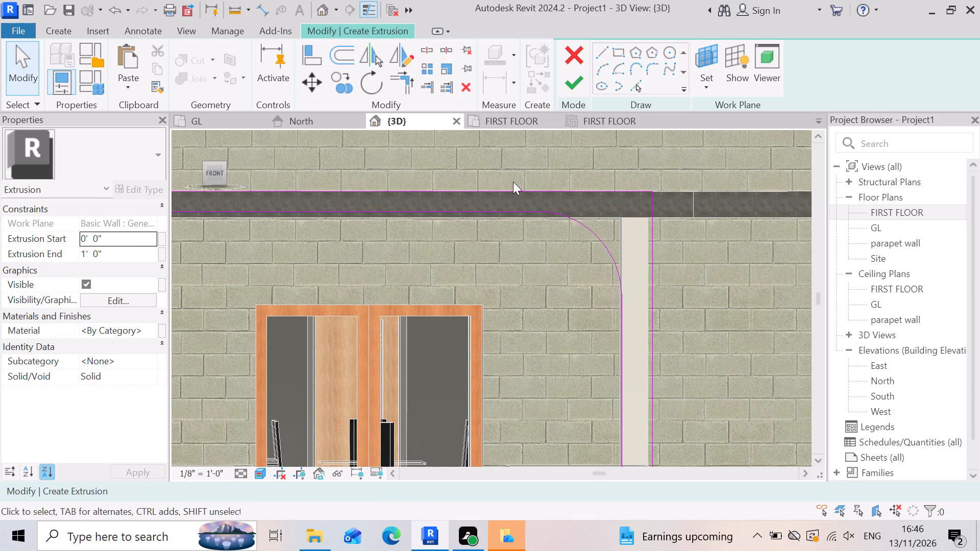
left_click(405, 85)
left_click(491, 205)
scroll(658, 266, "down", 3)
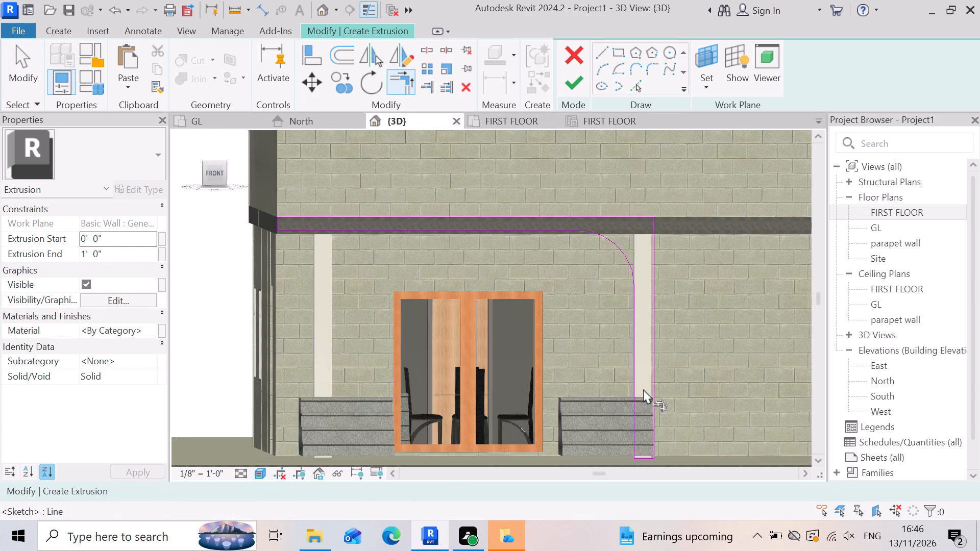
scroll(645, 389, "up", 4)
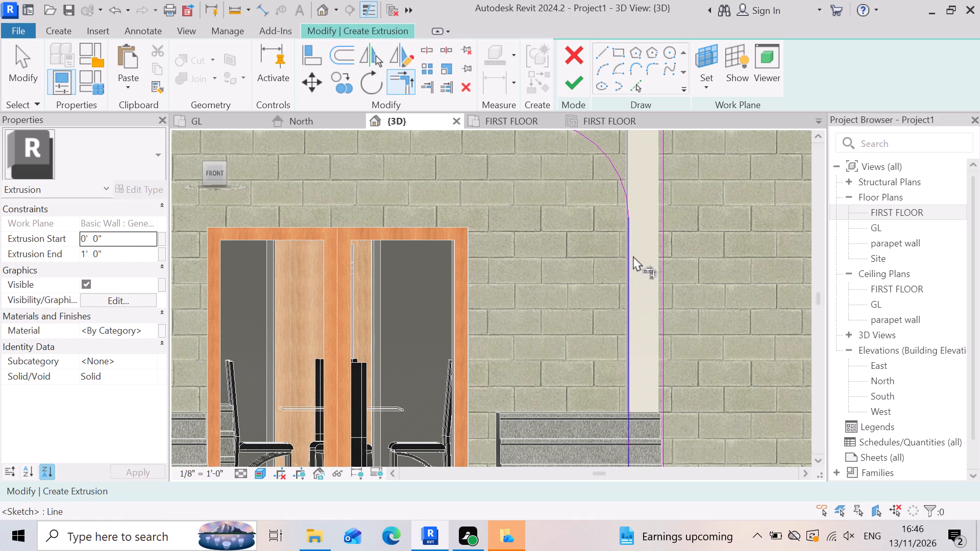
key("Escape")
scroll(611, 190, "up", 4)
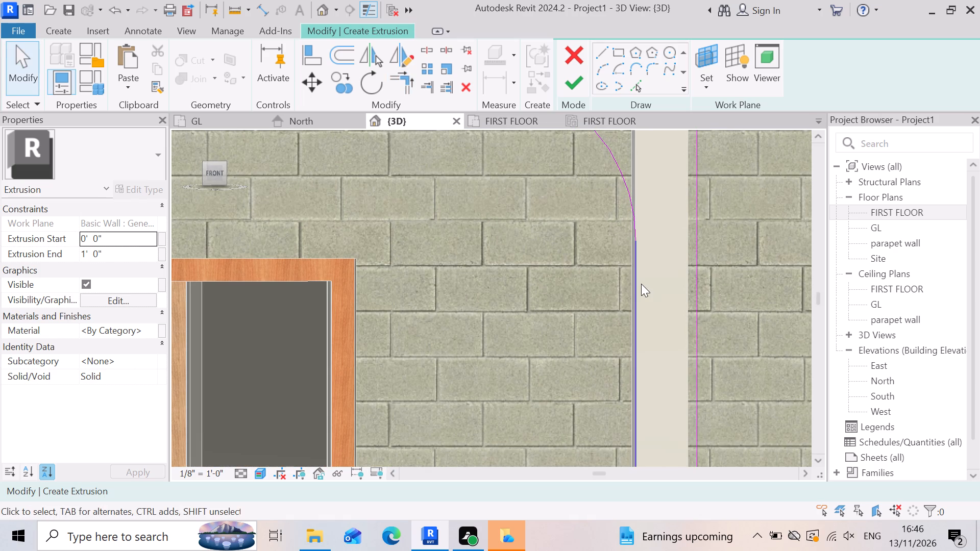
left_click(638, 284)
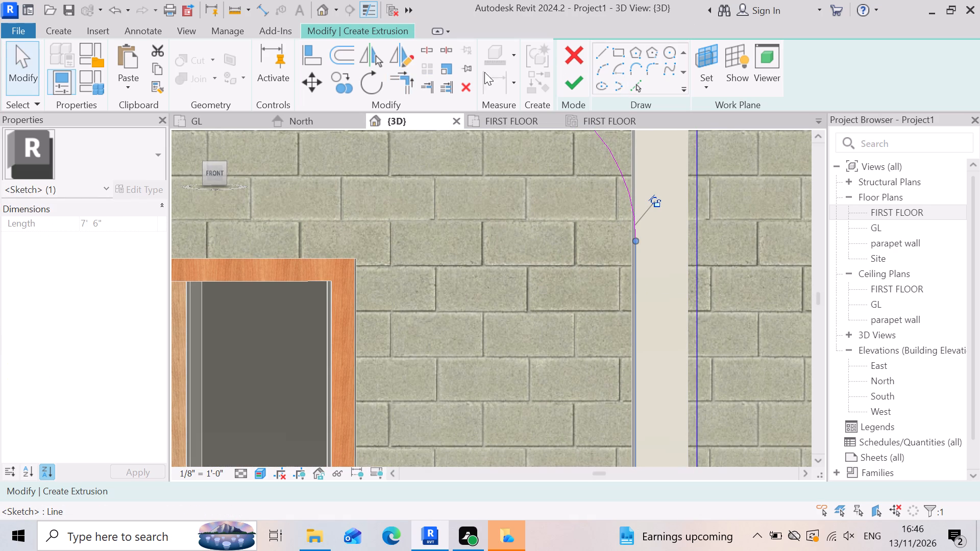
left_click(413, 80)
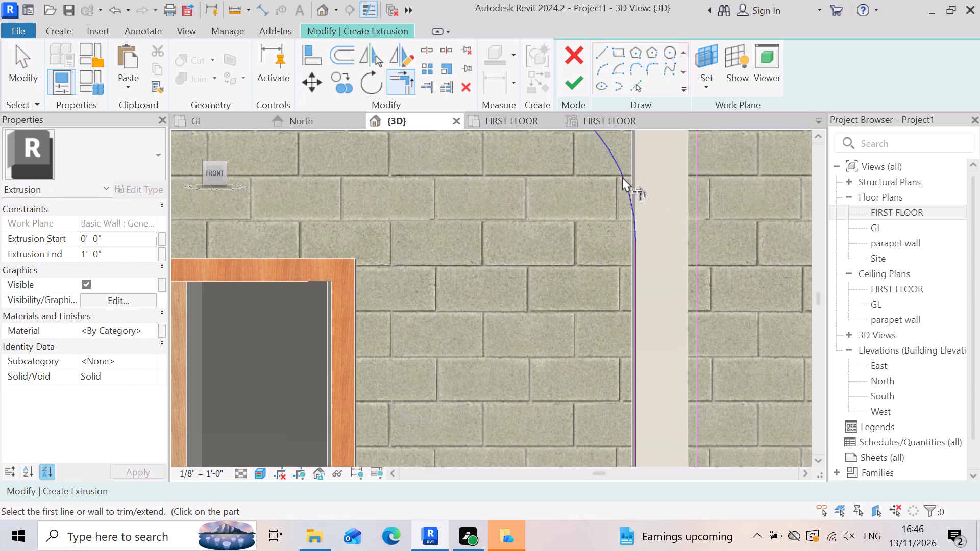
left_click(621, 177)
left_click(633, 249)
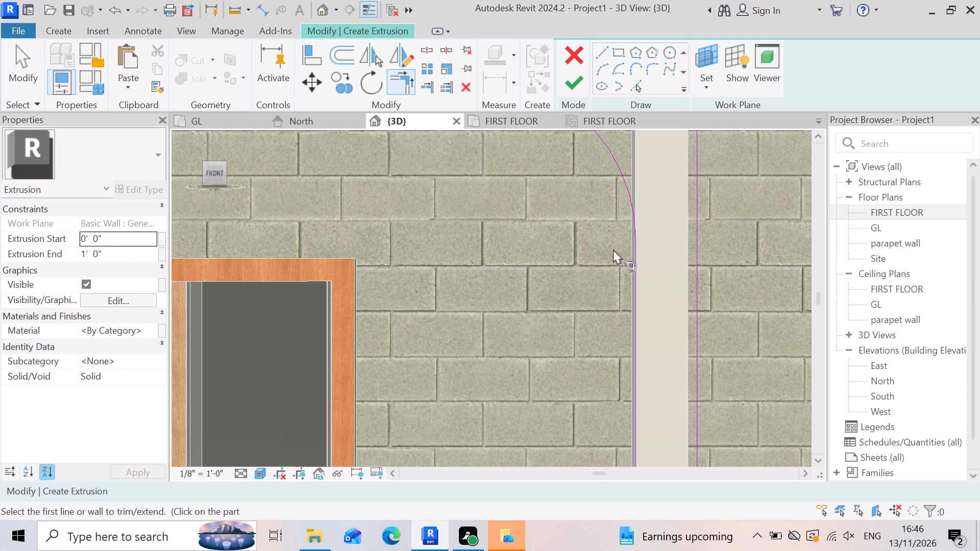
key("Escape")
Finish the extrusion sketch with its 1' 0" depth and finish the in-place model.
left_click(574, 73)
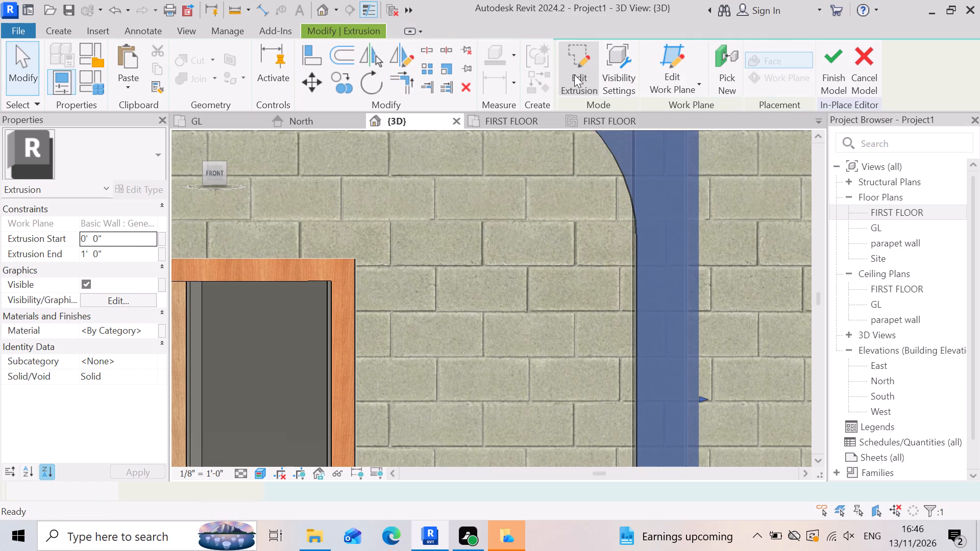
scroll(674, 491, "down", 2)
scroll(651, 348, "down", 7)
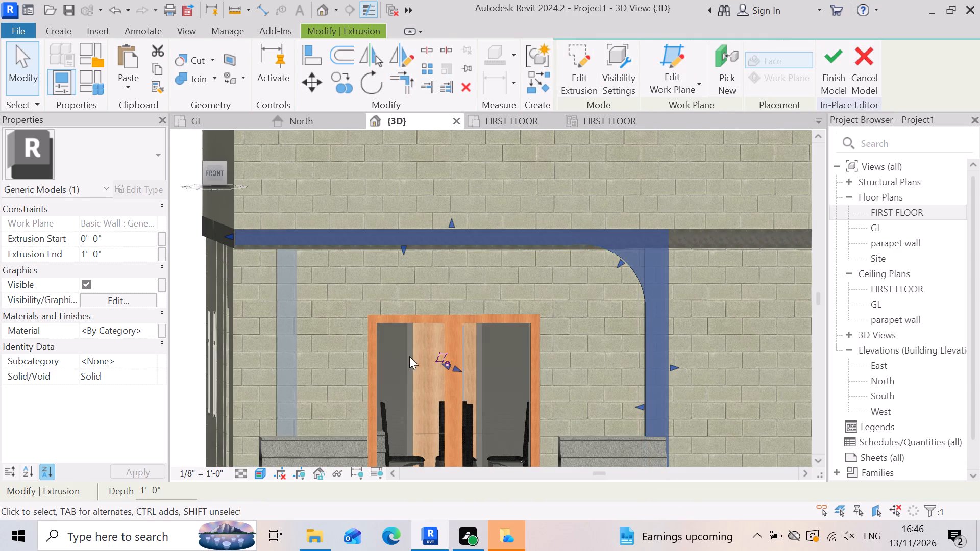
key("Escape")
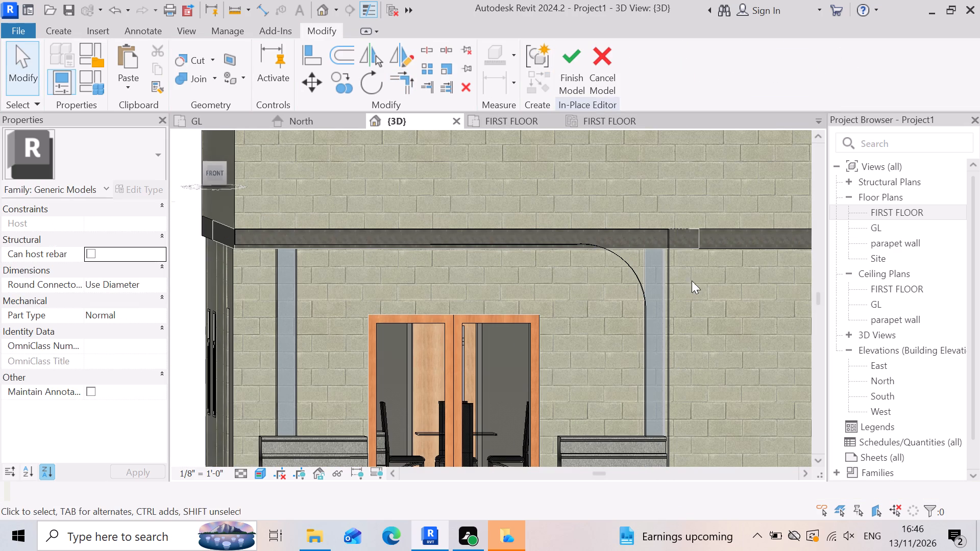
scroll(678, 264, "down", 6)
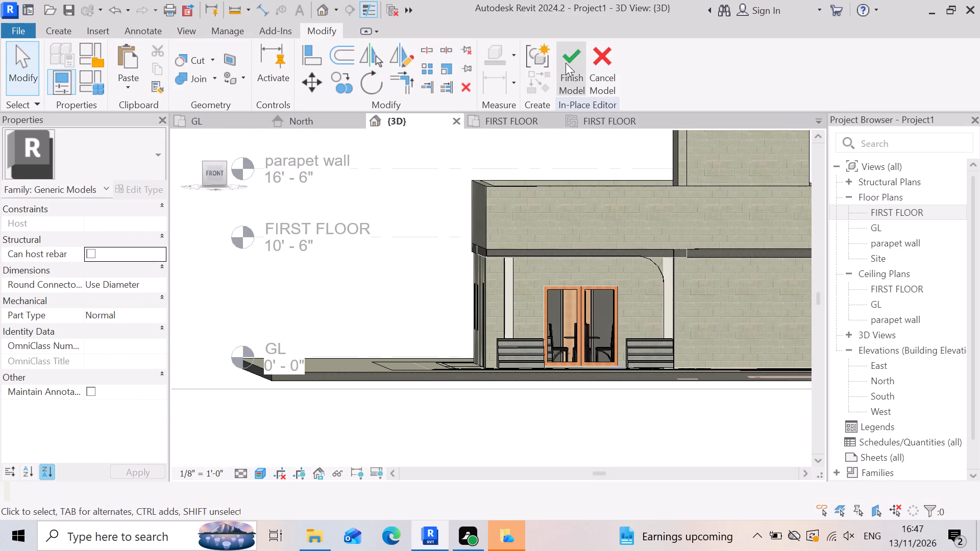
left_click(566, 62)
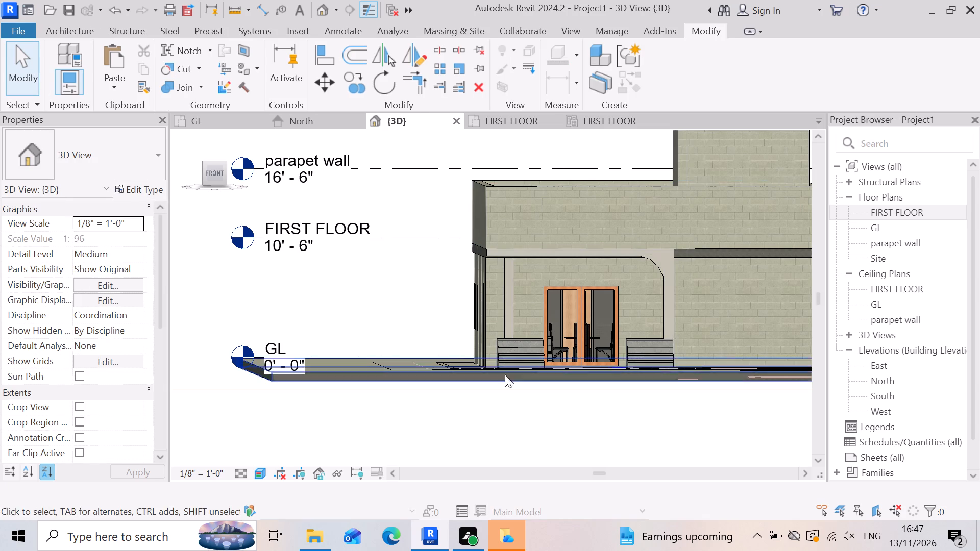
Raise the frame's top face above the first-floor slab edge, making the horizontal band several times deeper.
scroll(680, 355, "up", 2)
scroll(720, 255, "up", 2)
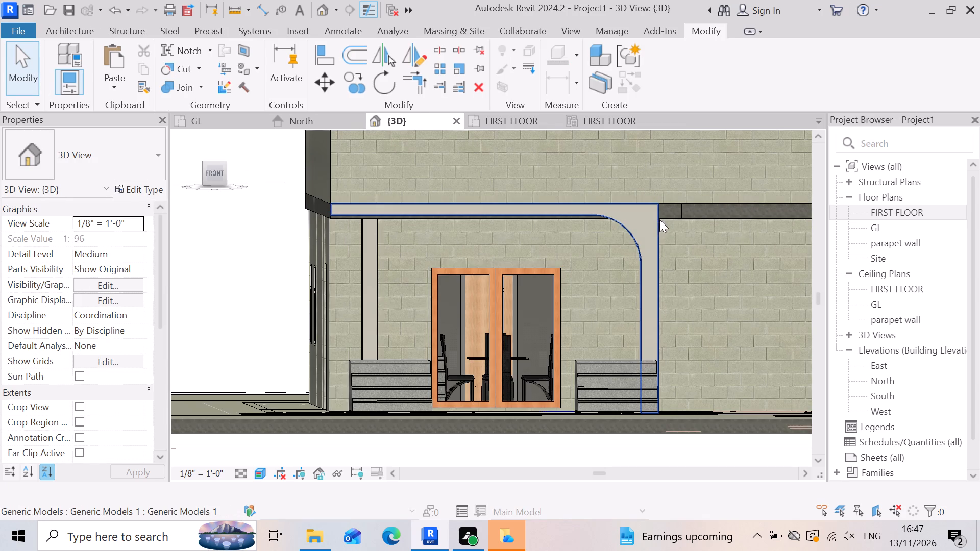
left_click(655, 225)
scroll(456, 190, "up", 3)
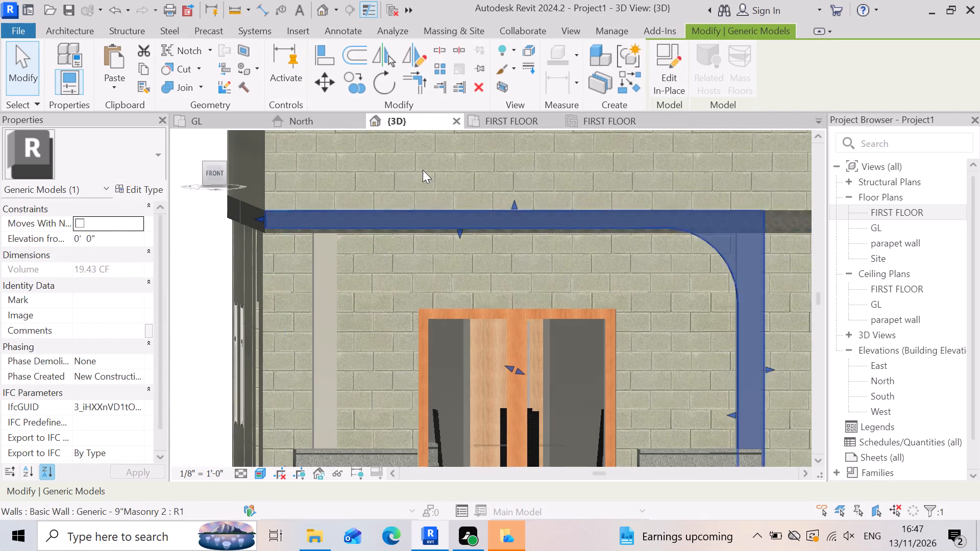
scroll(413, 173, "up", 3)
scroll(545, 254, "down", 6)
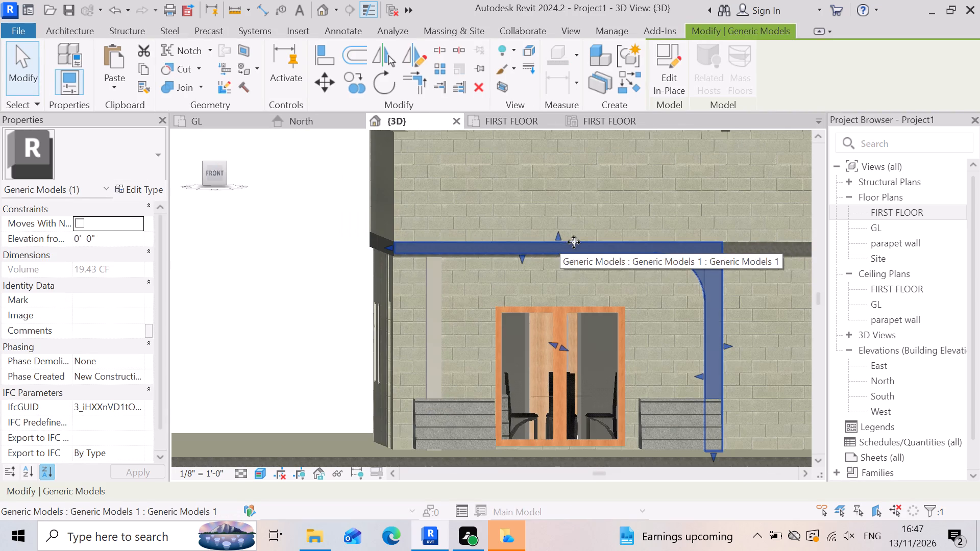
left_click_drag(562, 234, 567, 219)
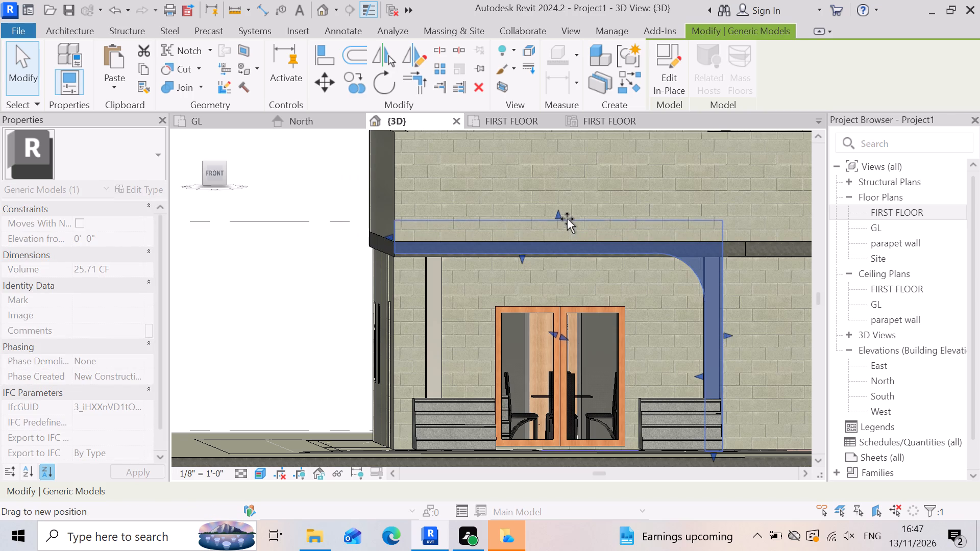
left_click_drag(567, 219, 567, 216)
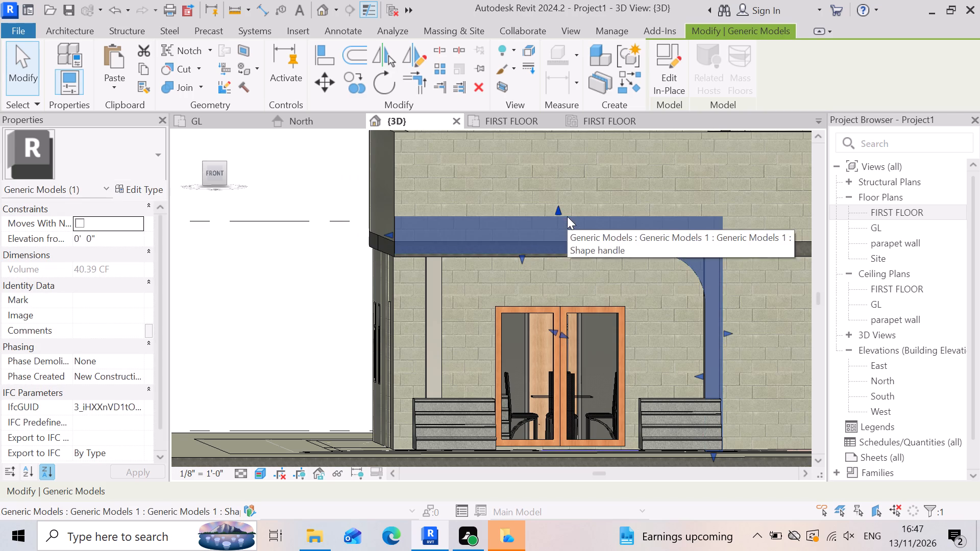
left_click_drag(551, 205, 549, 188)
left_click(549, 188)
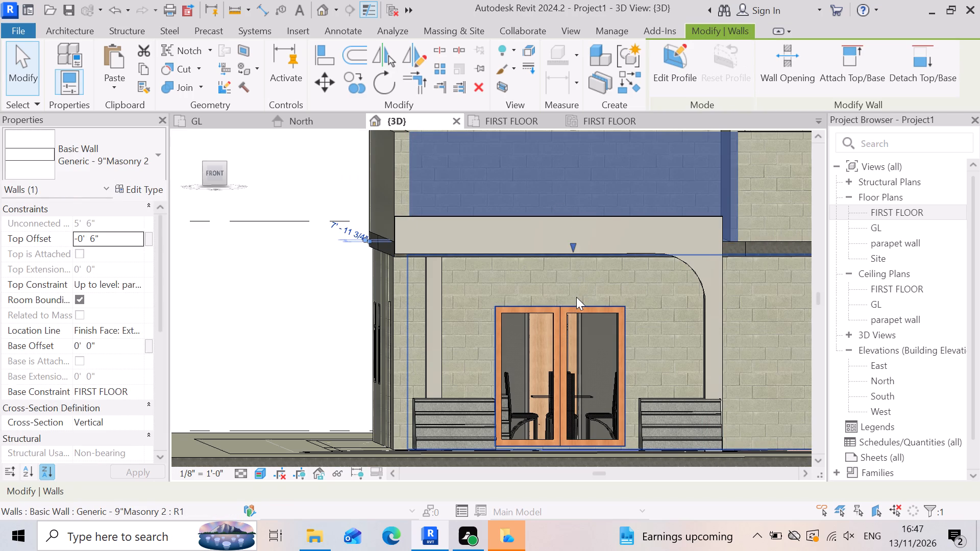
key("Escape")
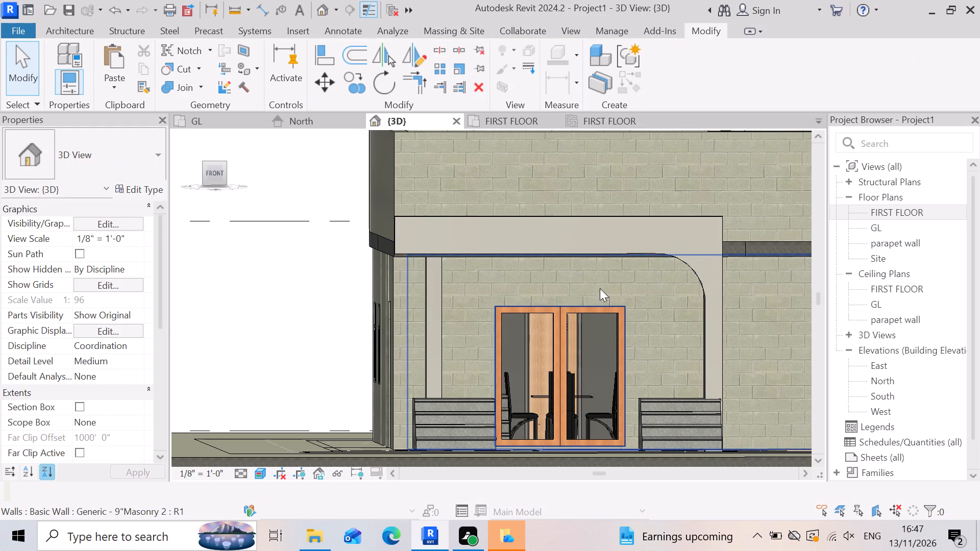
left_click(590, 234)
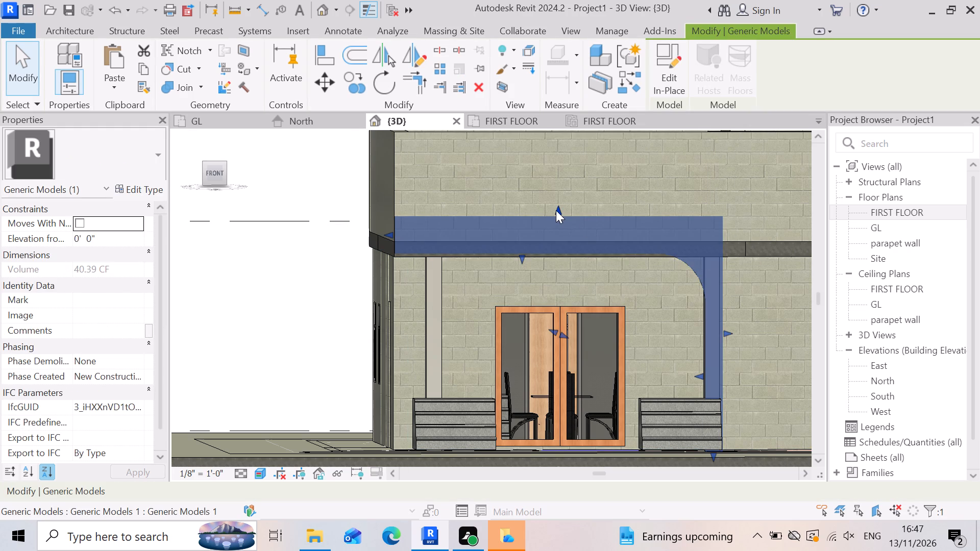
left_click_drag(556, 210, 556, 191)
Stretch the door-side face of the frame's leg toward the entrance door to make the leg much wider.
scroll(631, 216, "down", 4)
scroll(677, 303, "up", 2)
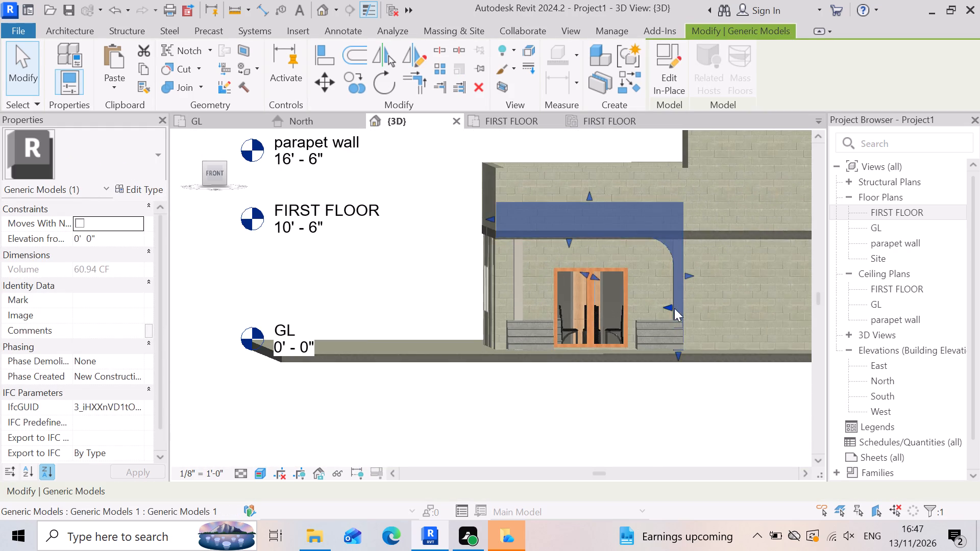
scroll(674, 308, "up", 2)
scroll(654, 348, "up", 2)
scroll(680, 344, "down", 3)
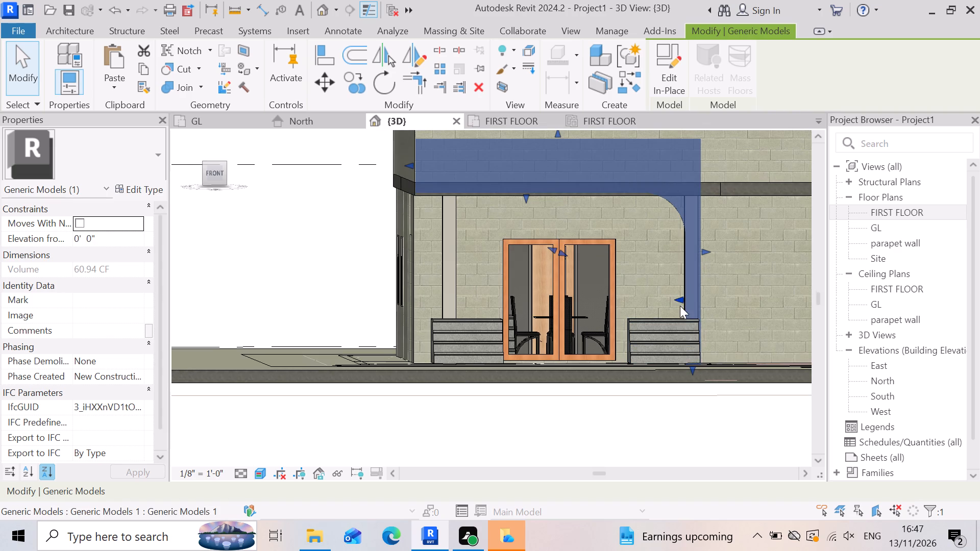
left_click_drag(680, 303, 656, 297)
left_click(656, 297)
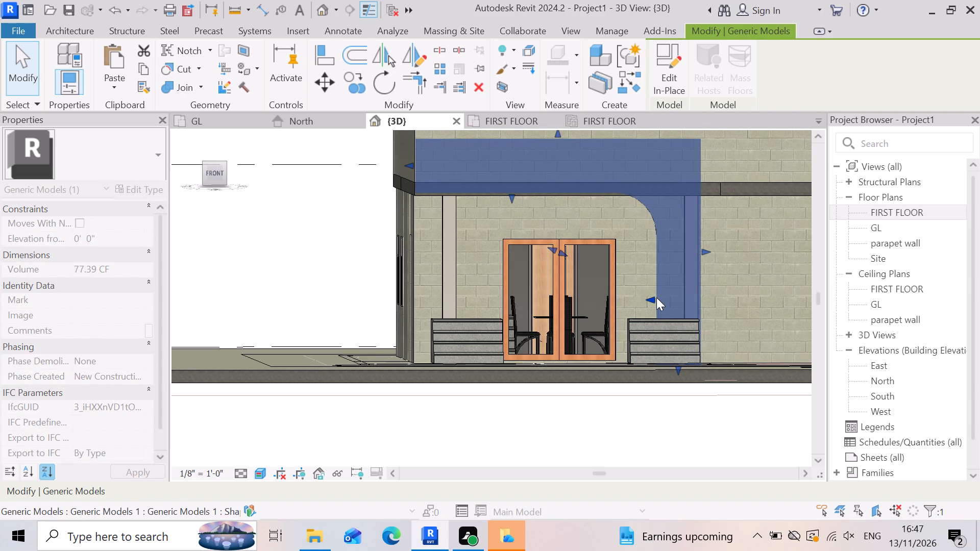
scroll(703, 349, "down", 4)
key("Escape")
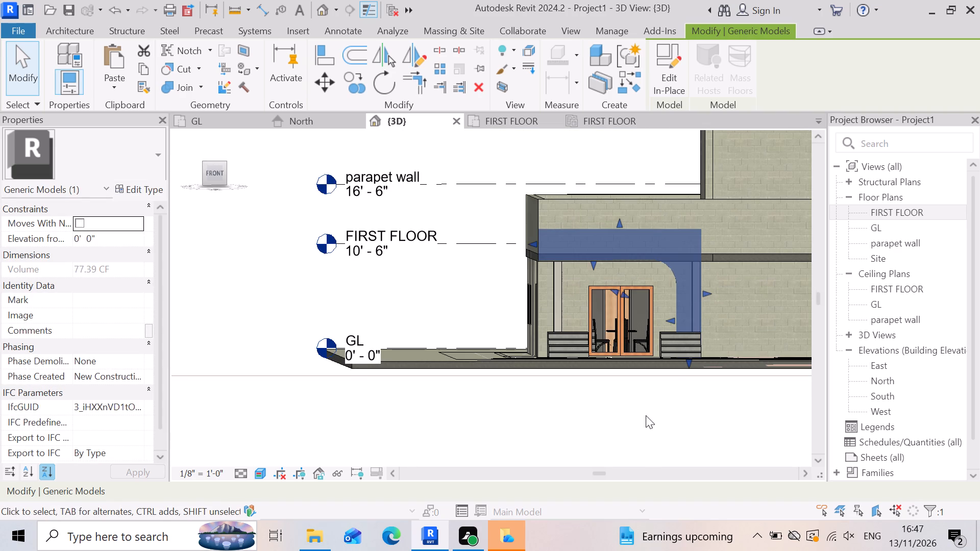
From a low viewpoint, lower the underside of the frame's band to cover the exposed bottom edge of the slab.
scroll(664, 349, "up", 2)
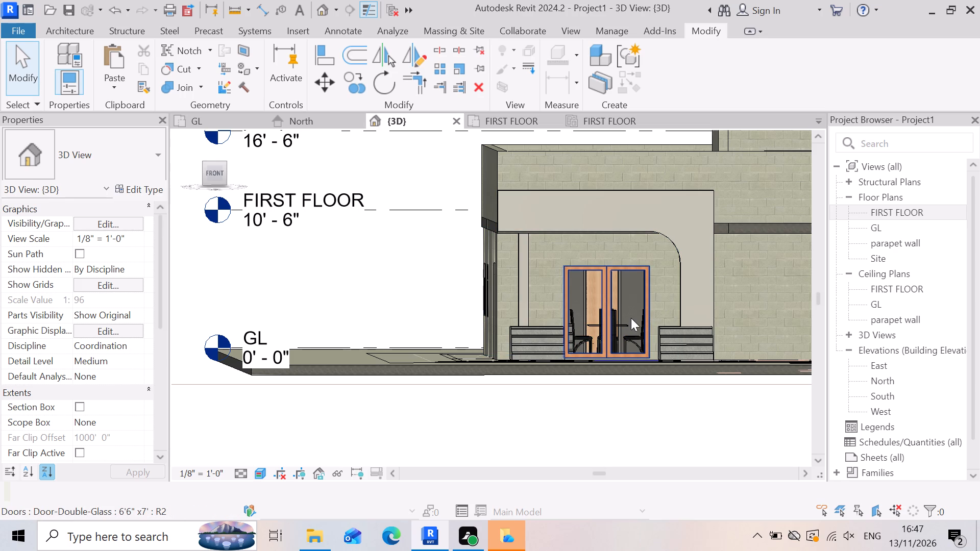
right_click_drag(623, 304, 637, 242)
middle_click_drag(622, 303, 637, 242)
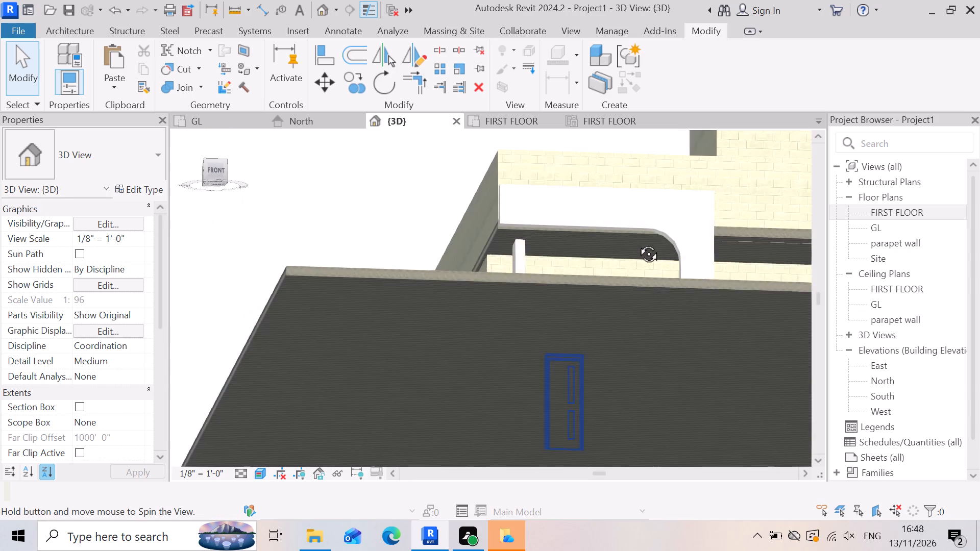
middle_click_drag(637, 242, 628, 266)
right_click_drag(637, 242, 628, 266)
scroll(552, 216, "up", 6)
scroll(503, 236, "up", 6)
left_click(527, 249)
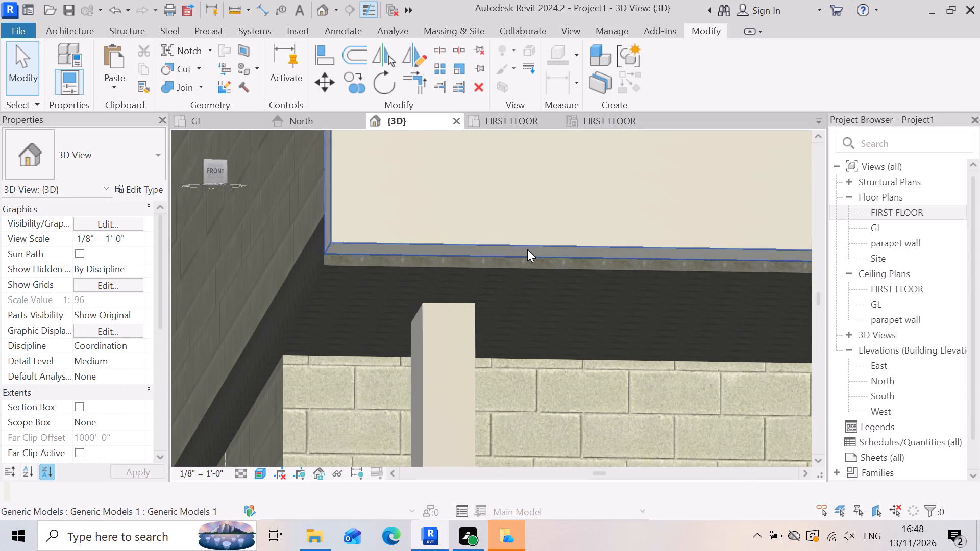
scroll(488, 259, "down", 3)
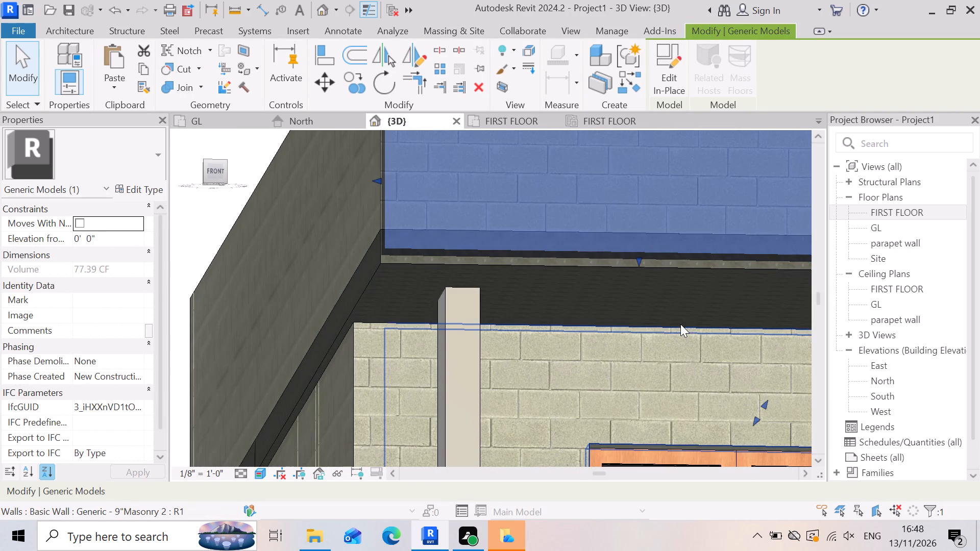
left_click_drag(644, 262, 641, 270)
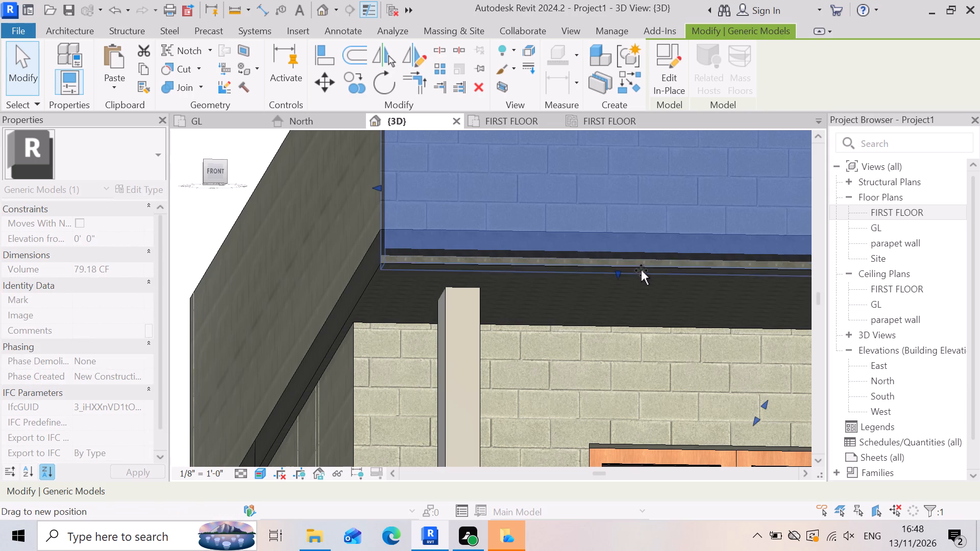
left_click_drag(641, 270, 641, 271)
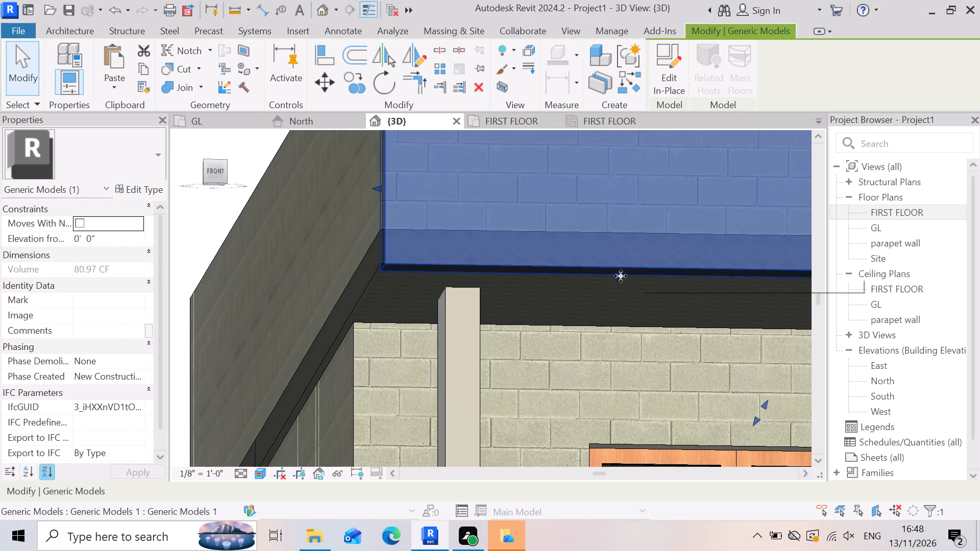
scroll(603, 265, "down", 3)
key("Escape")
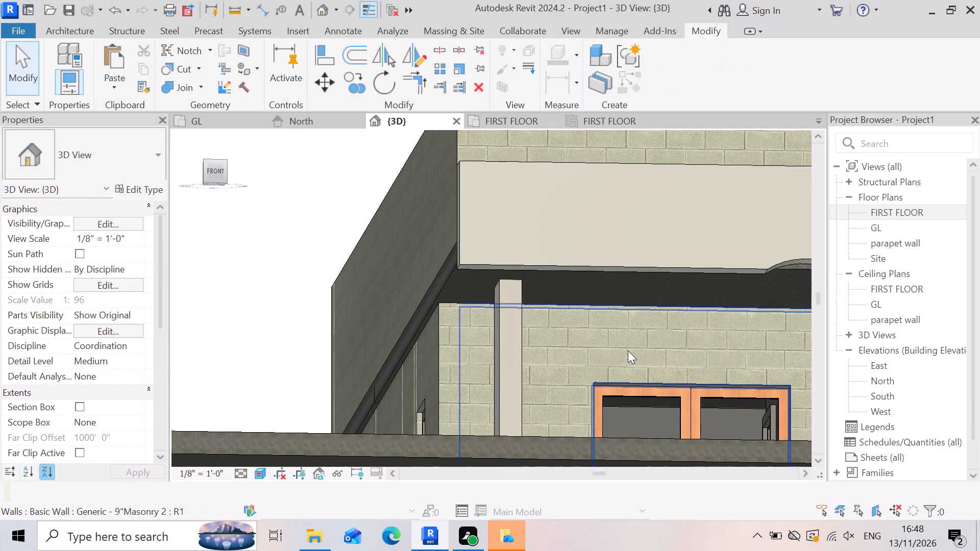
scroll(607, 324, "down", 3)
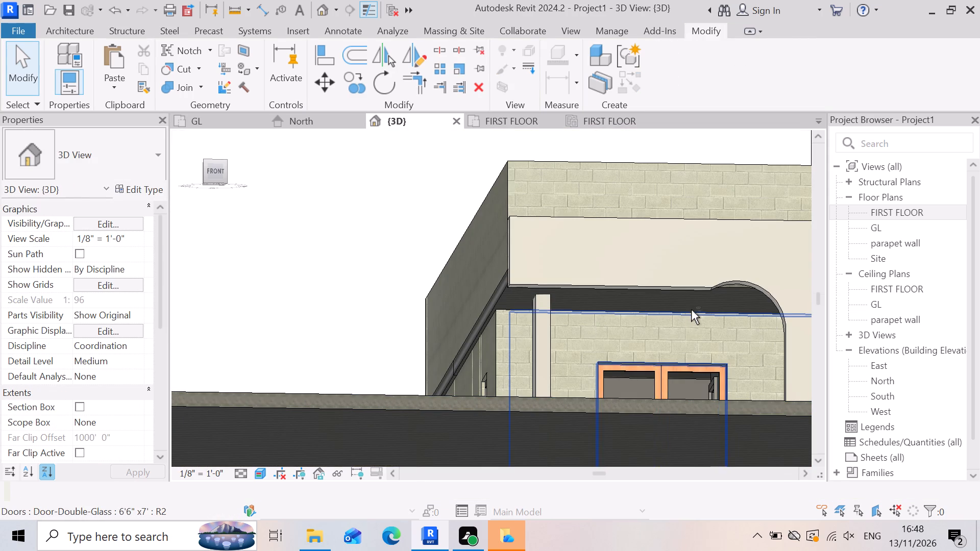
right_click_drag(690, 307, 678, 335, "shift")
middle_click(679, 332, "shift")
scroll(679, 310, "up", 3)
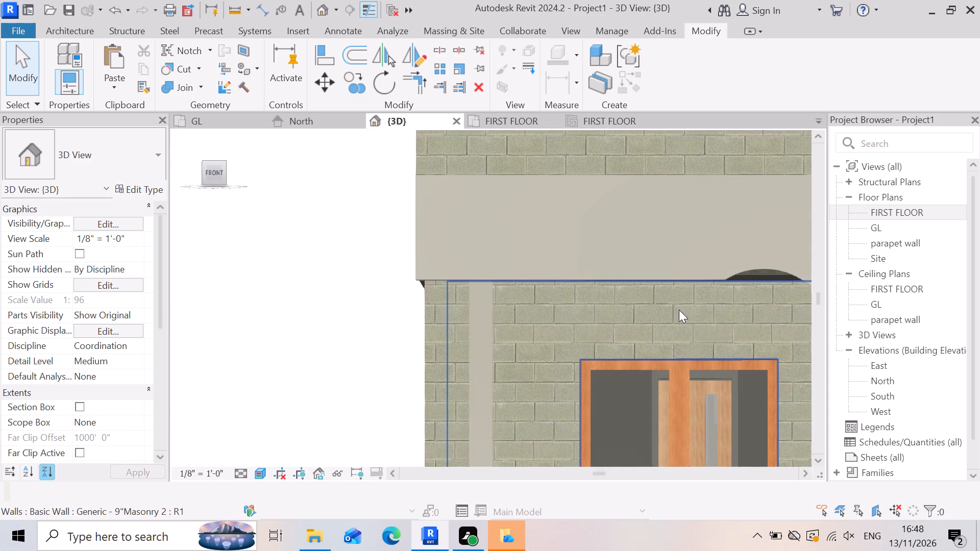
Lower the top face of the frame's horizontal band slightly to make the band shallower.
scroll(572, 322, "up", 3)
scroll(599, 230, "up", 4)
scroll(597, 292, "down", 5)
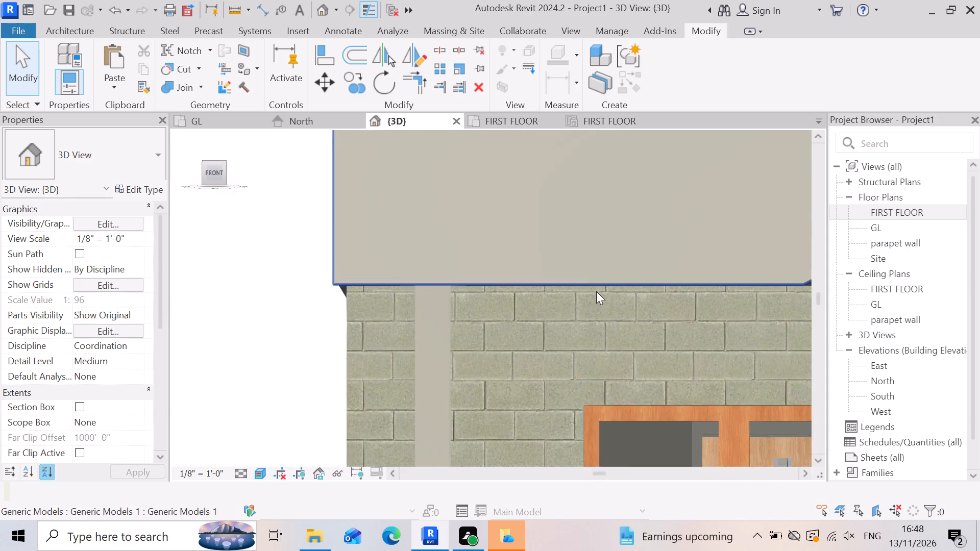
scroll(596, 291, "down", 9)
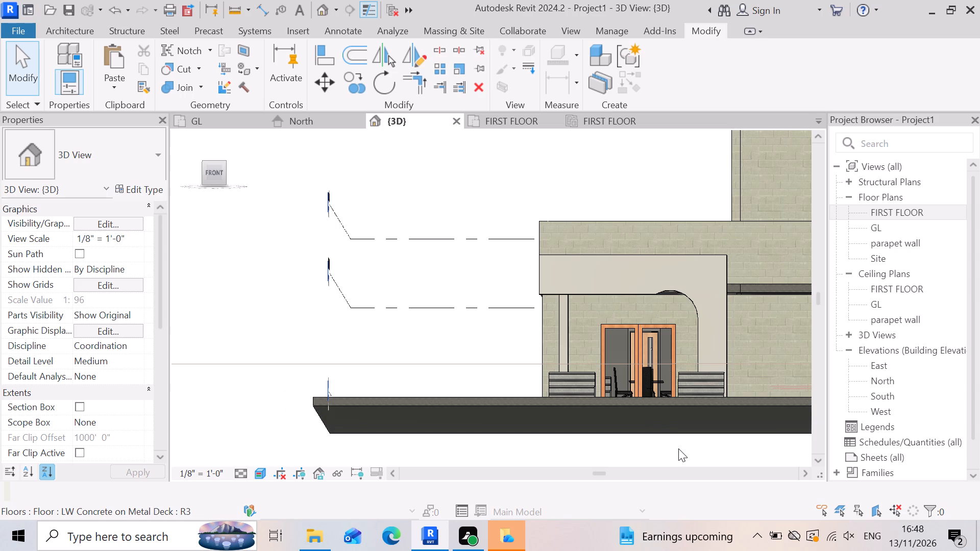
scroll(664, 258, "up", 2)
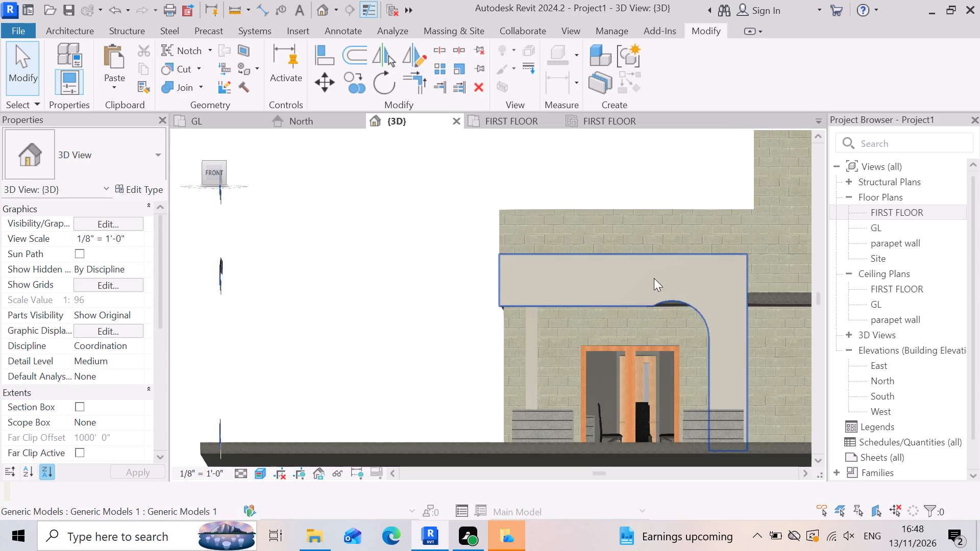
left_click(612, 281)
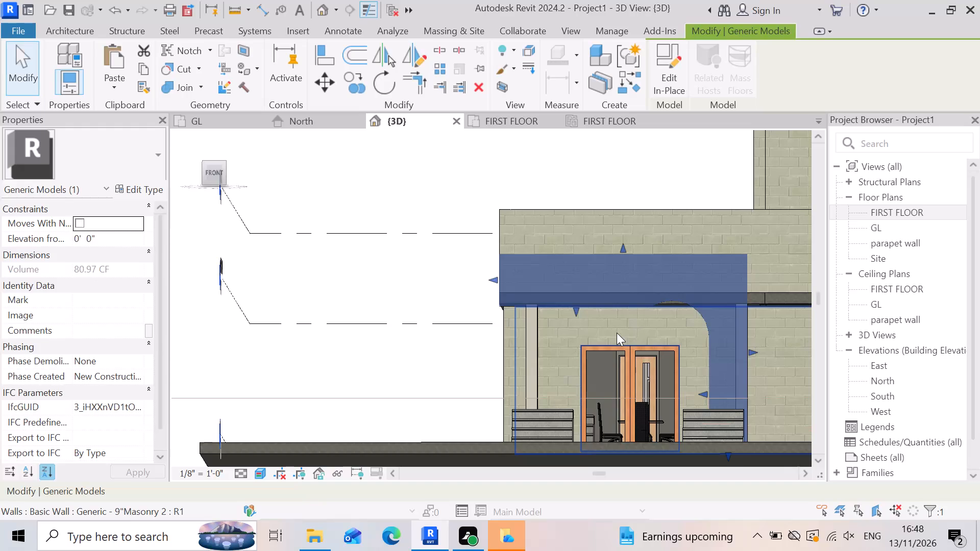
scroll(652, 327, "up", 2)
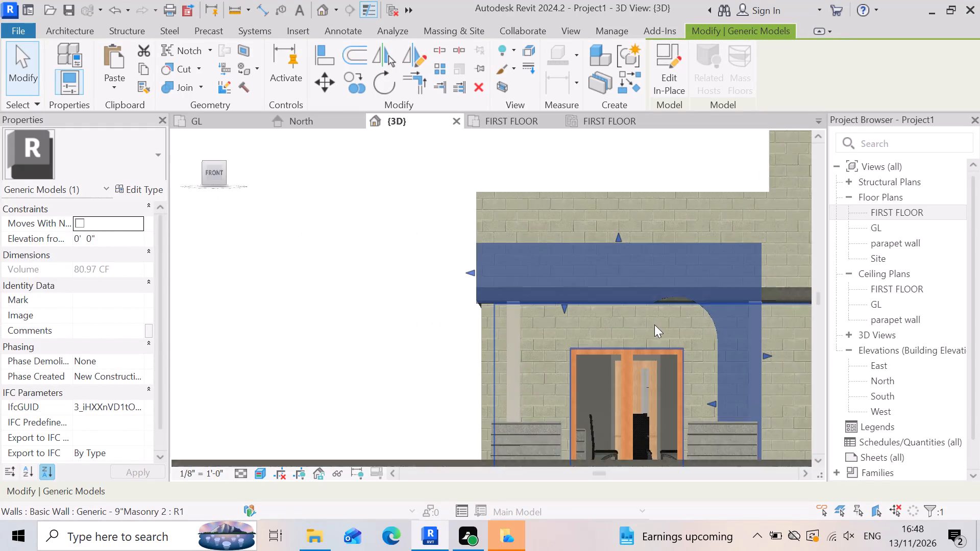
left_click(325, 381)
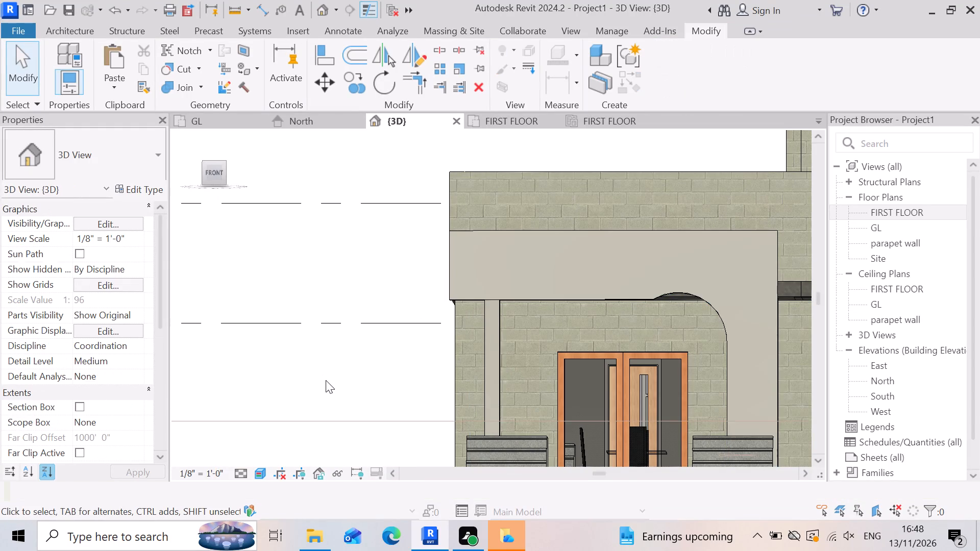
left_click(568, 259)
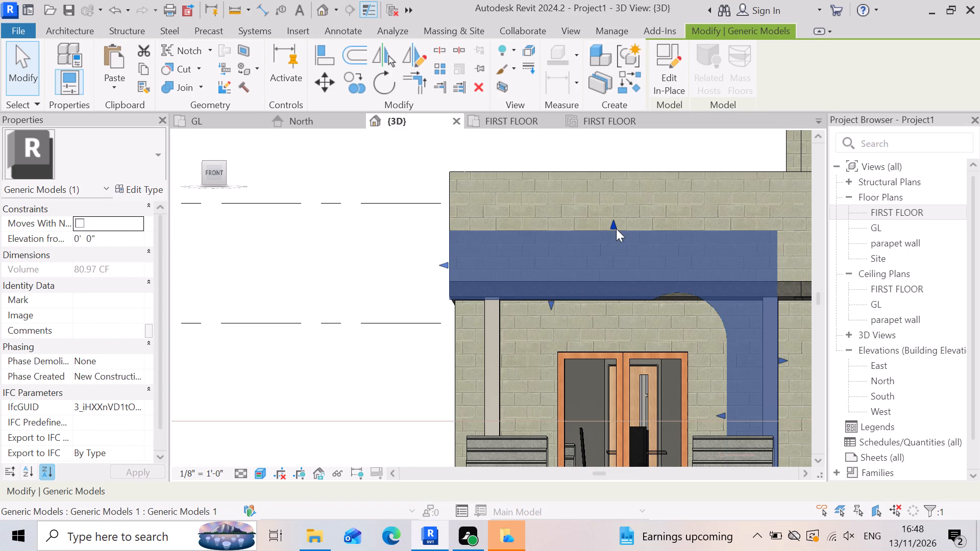
left_click_drag(615, 220, 616, 242)
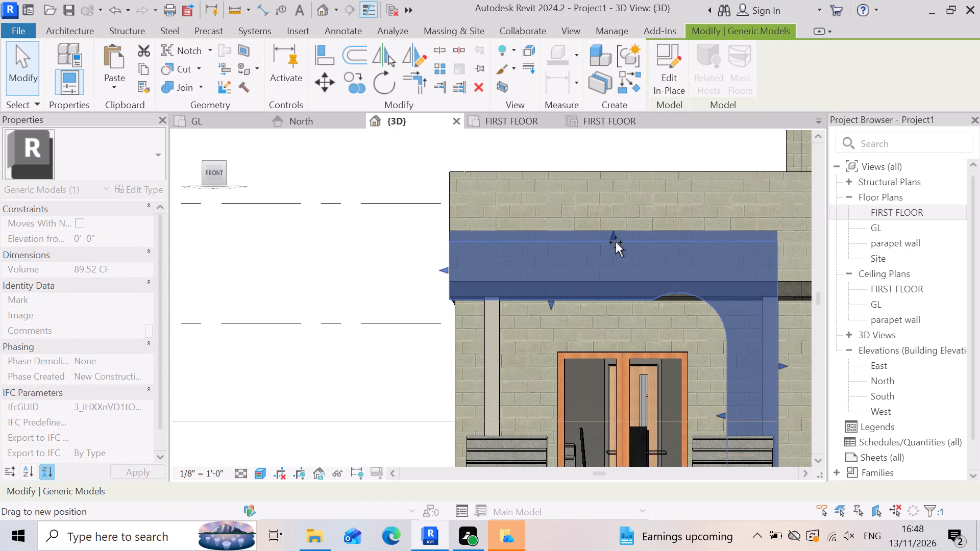
left_click_drag(616, 242, 616, 243)
left_click(372, 280)
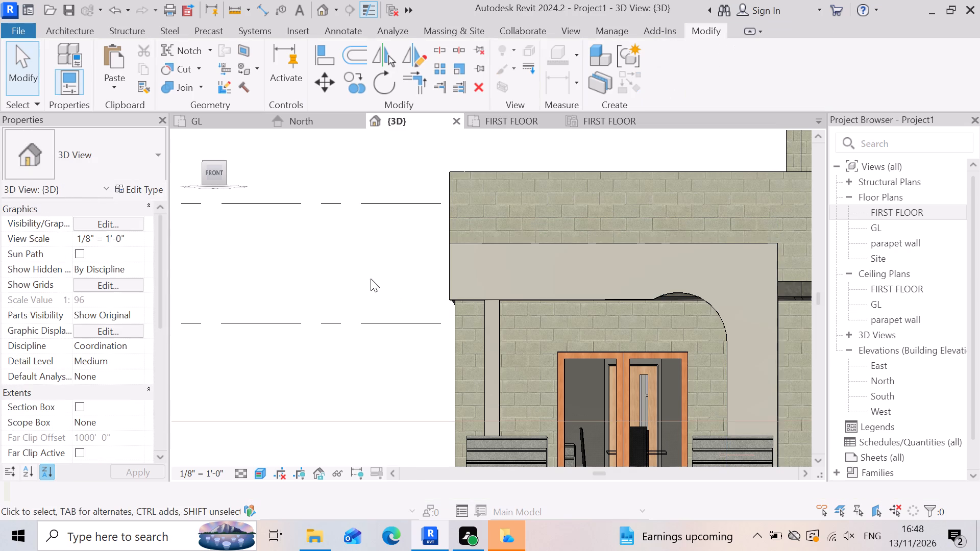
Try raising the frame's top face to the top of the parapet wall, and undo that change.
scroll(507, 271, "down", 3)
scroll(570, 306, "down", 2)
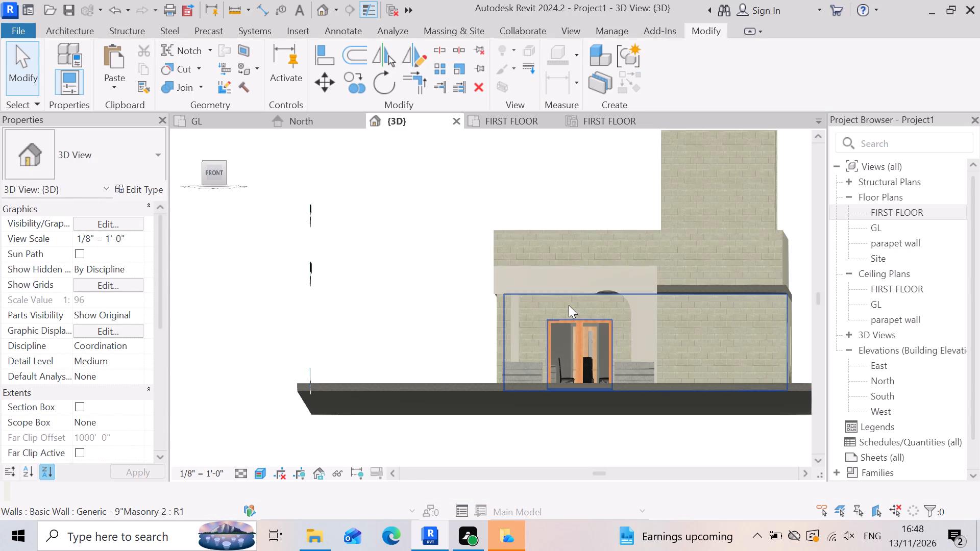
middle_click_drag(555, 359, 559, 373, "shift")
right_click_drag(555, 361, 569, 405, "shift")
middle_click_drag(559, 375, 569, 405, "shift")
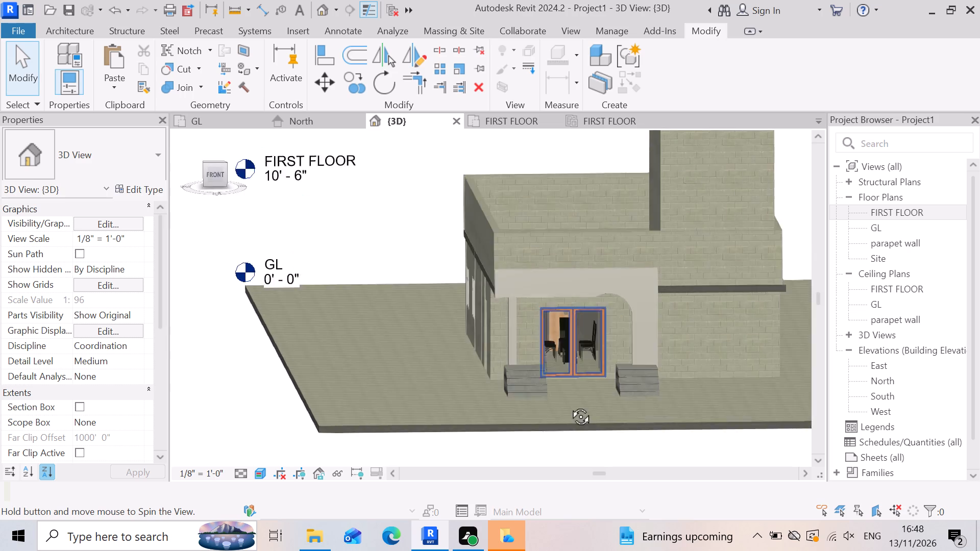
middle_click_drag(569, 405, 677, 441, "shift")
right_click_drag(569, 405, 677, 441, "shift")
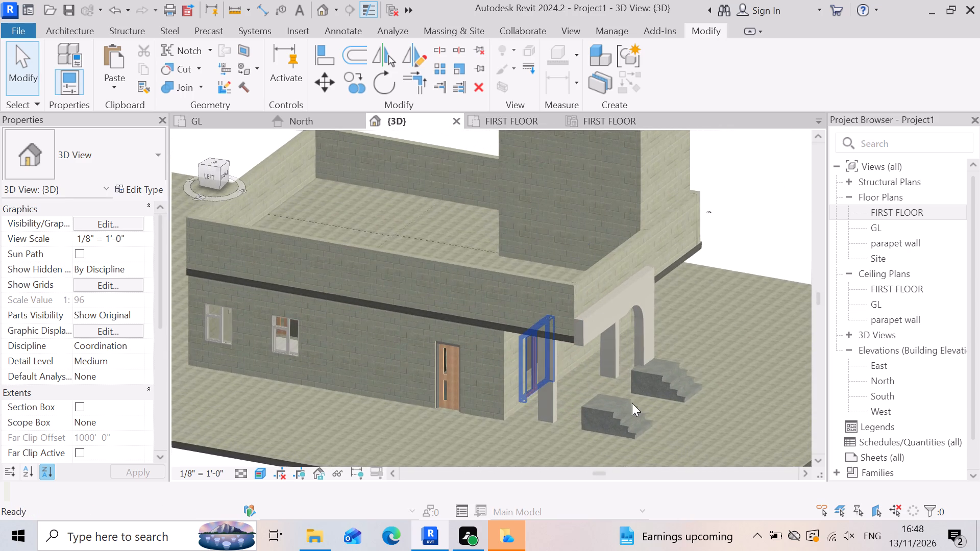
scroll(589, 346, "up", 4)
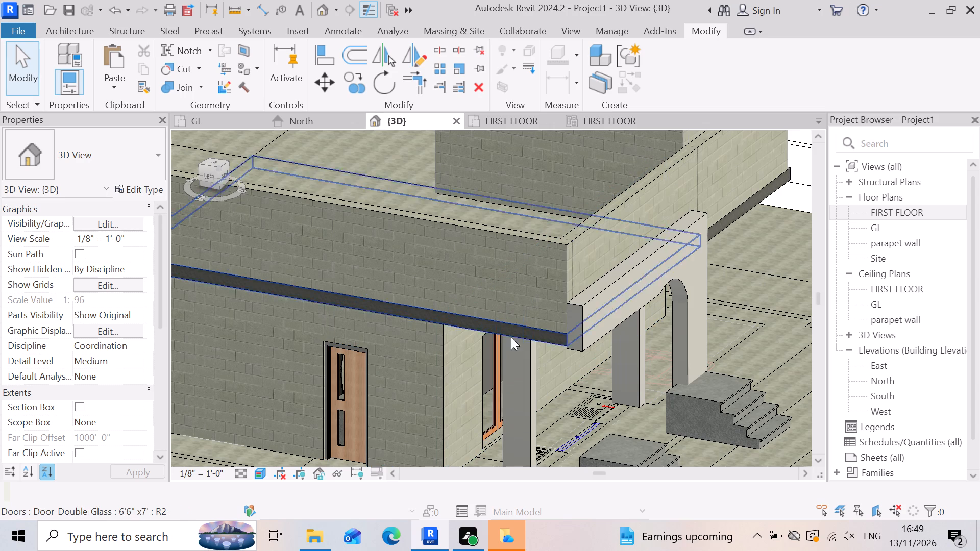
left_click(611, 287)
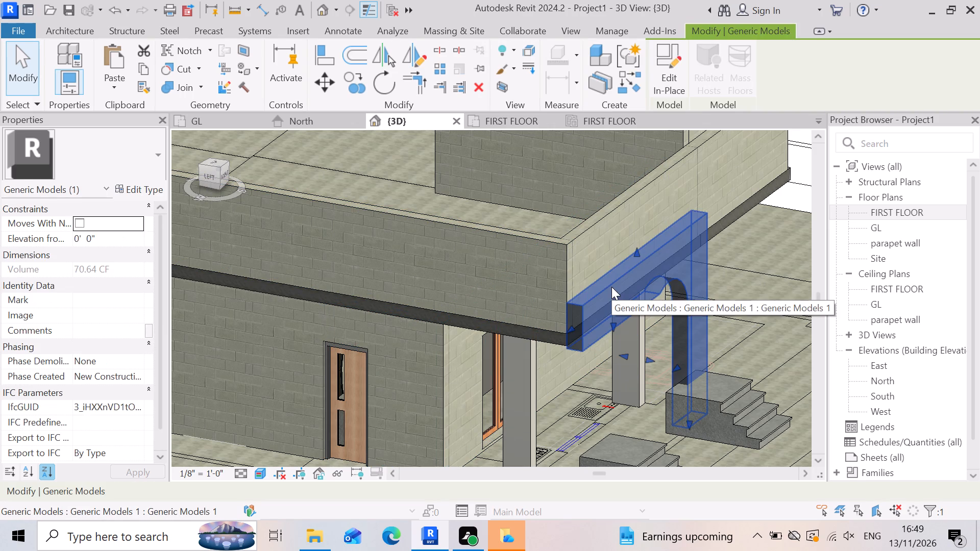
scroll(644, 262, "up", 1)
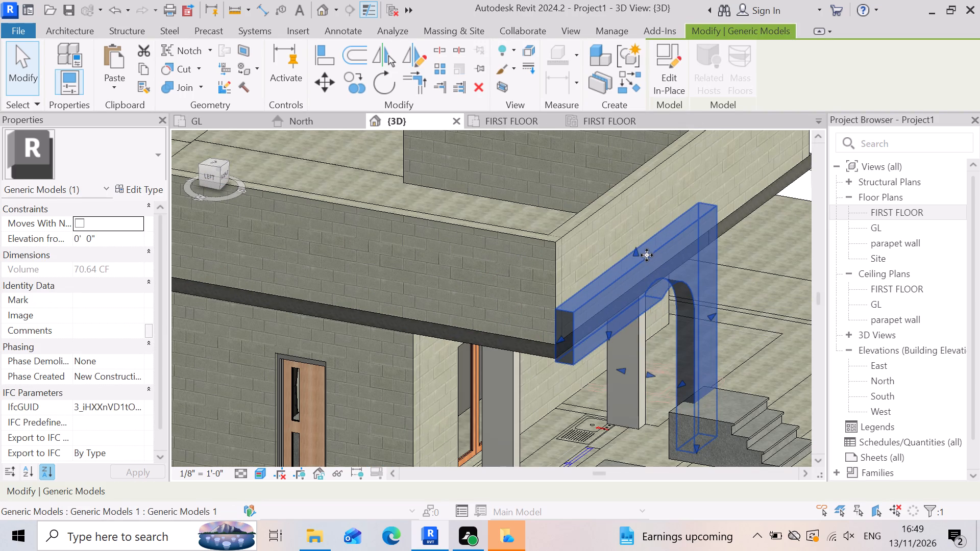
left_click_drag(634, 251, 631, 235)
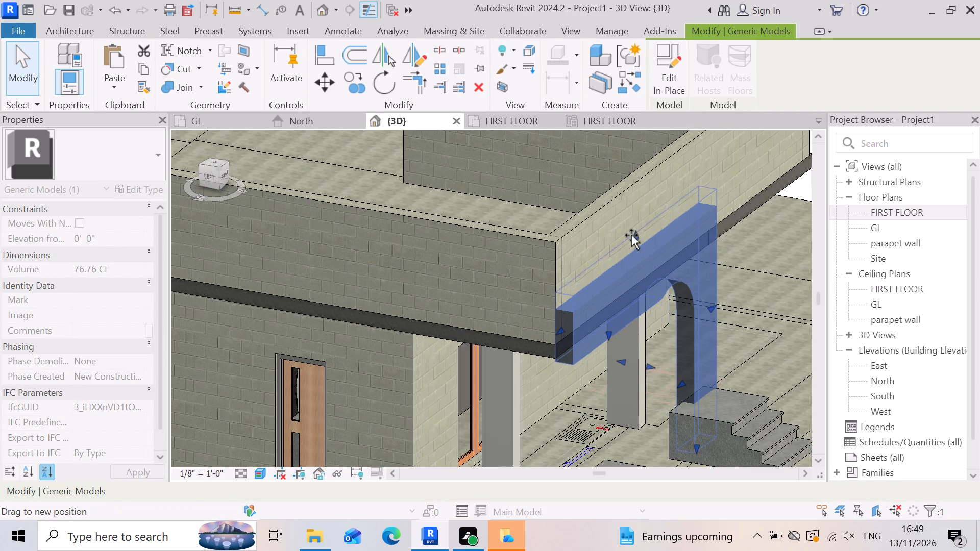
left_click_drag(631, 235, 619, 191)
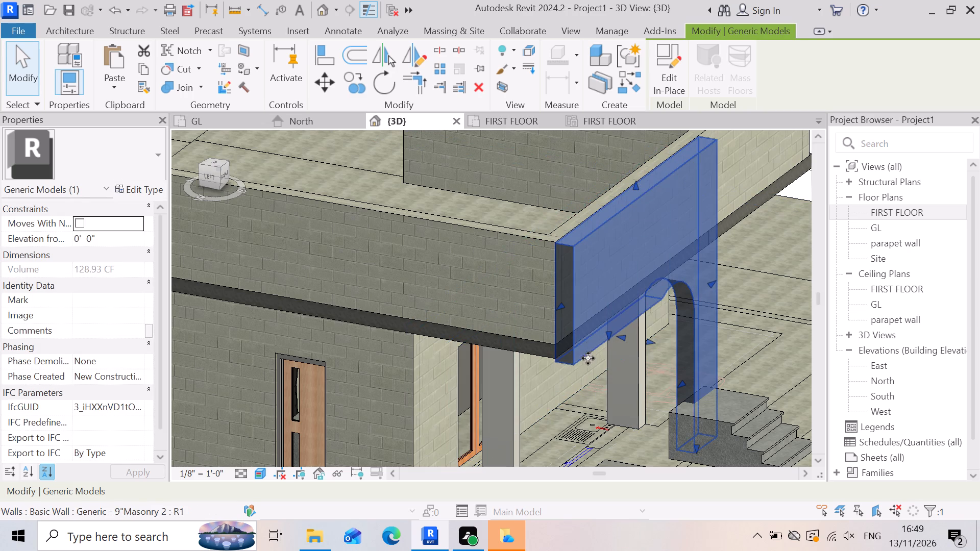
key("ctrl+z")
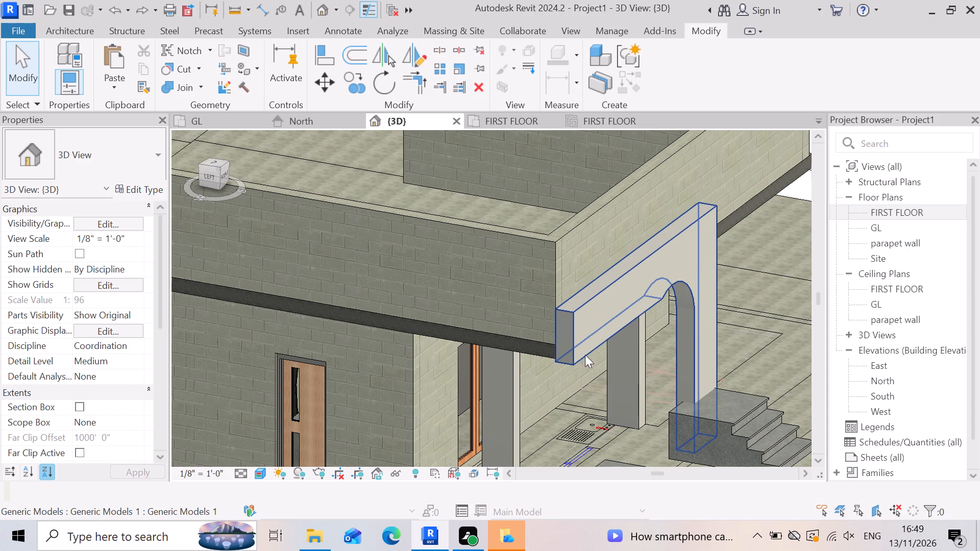
Examine the frame on the facade from the building corner, checking its band, rounded corner and leg against the columns.
scroll(638, 364, "down", 3)
right_click_drag(643, 450, 621, 428)
middle_click_drag(638, 446, 621, 428)
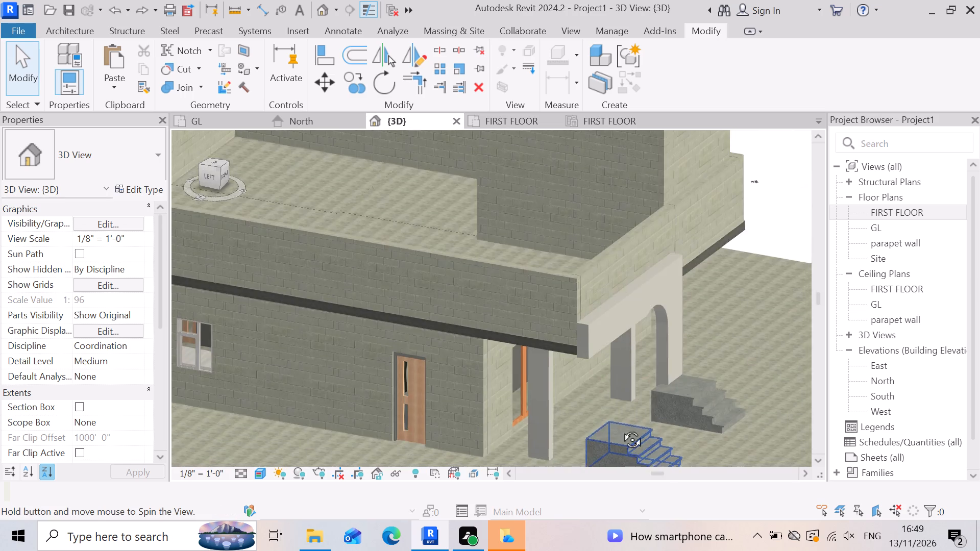
middle_click_drag(621, 428, 560, 366)
right_click_drag(621, 428, 560, 366)
scroll(723, 342, "up", 3)
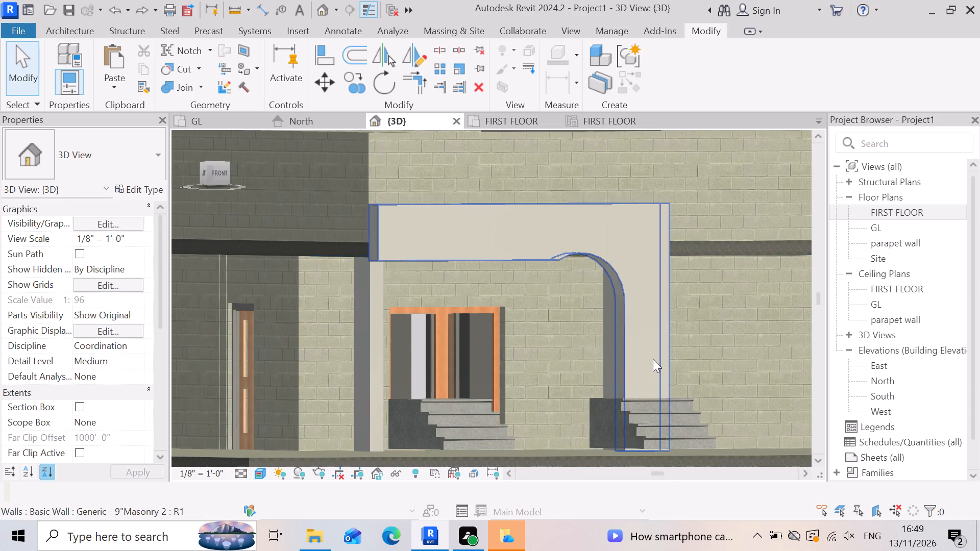
left_click(630, 364)
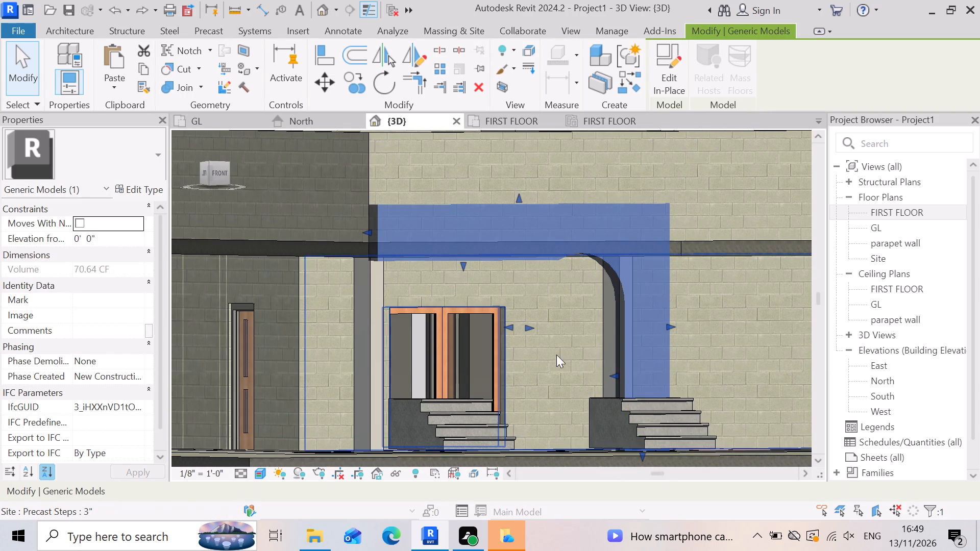
scroll(513, 331, "down", 2)
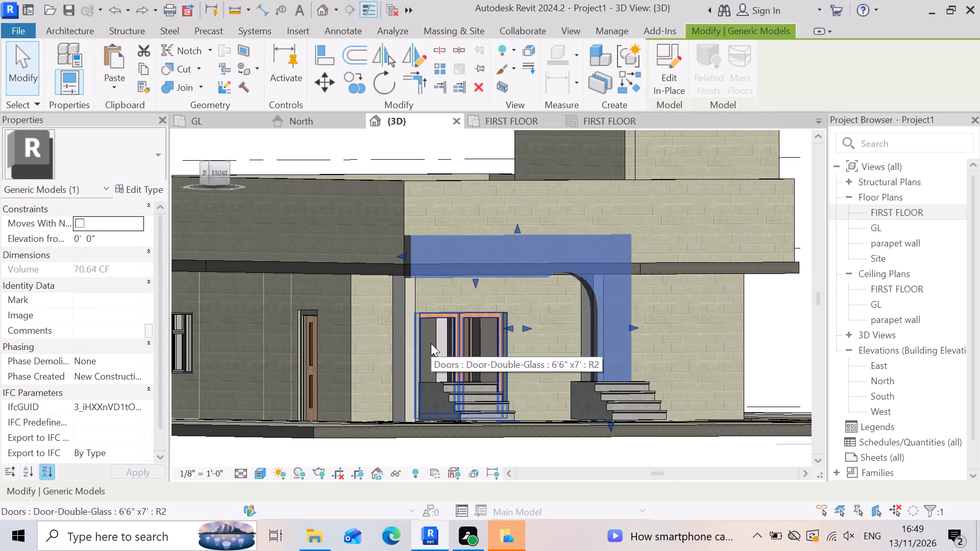
key("Escape")
scroll(612, 384, "down", 4)
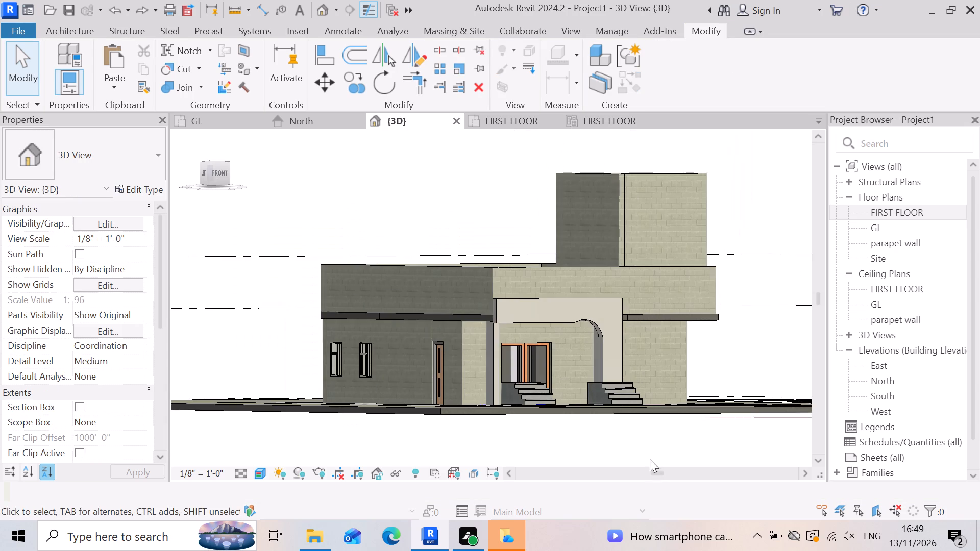
Stretch the outer side face of the frame's leg away from the door to cover the column behind it.
middle_click_drag(641, 444, 568, 456, "shift")
right_click_drag(641, 443, 568, 456, "shift")
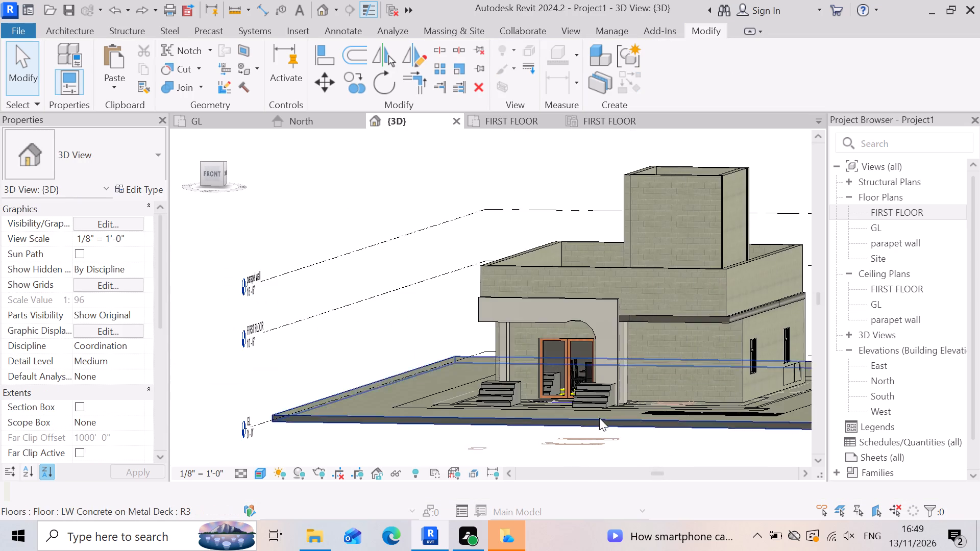
scroll(599, 417, "up", 3)
left_click(615, 331)
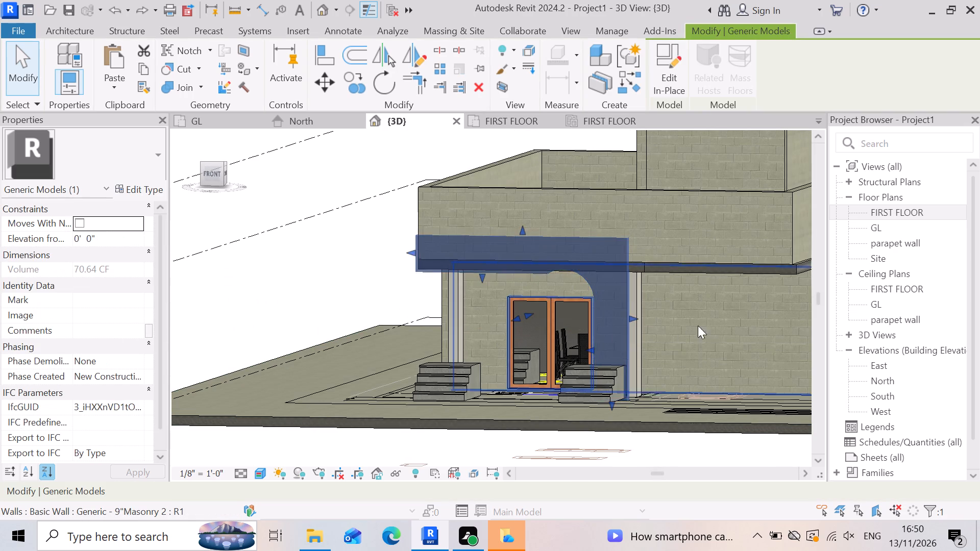
scroll(701, 325, "up", 3)
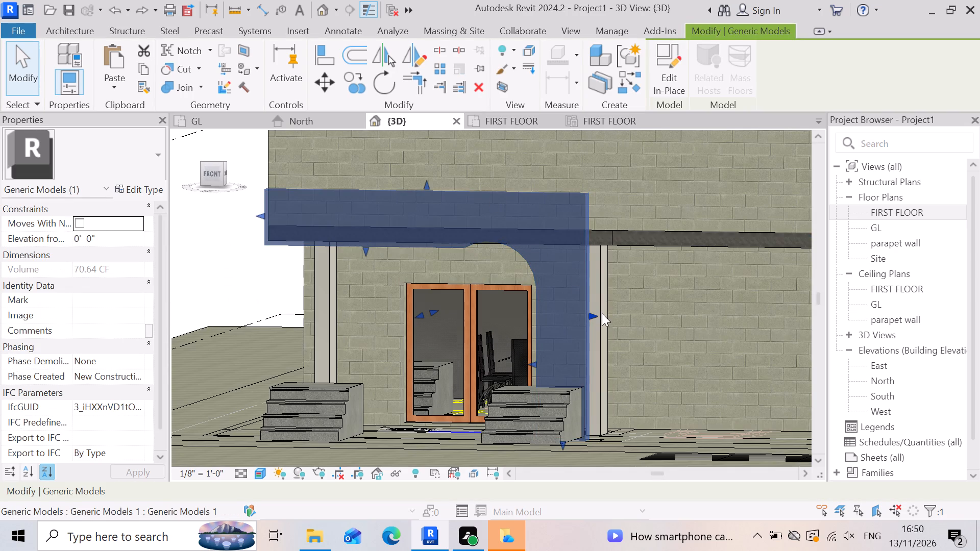
left_click_drag(594, 316, 596, 321)
left_click(596, 321)
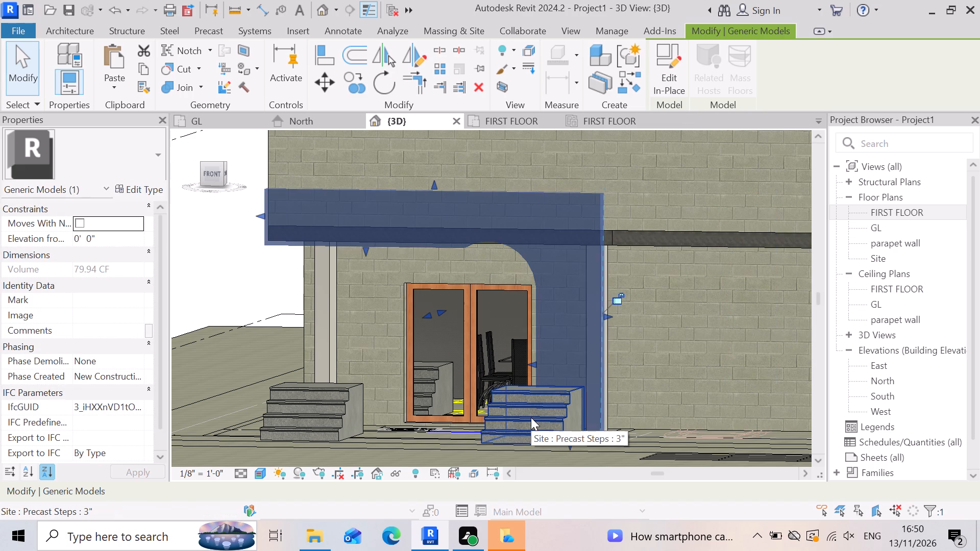
key("Escape")
Pull the door-side face of the frame's leg away from the entrance door to make the leg narrower.
left_click(544, 324)
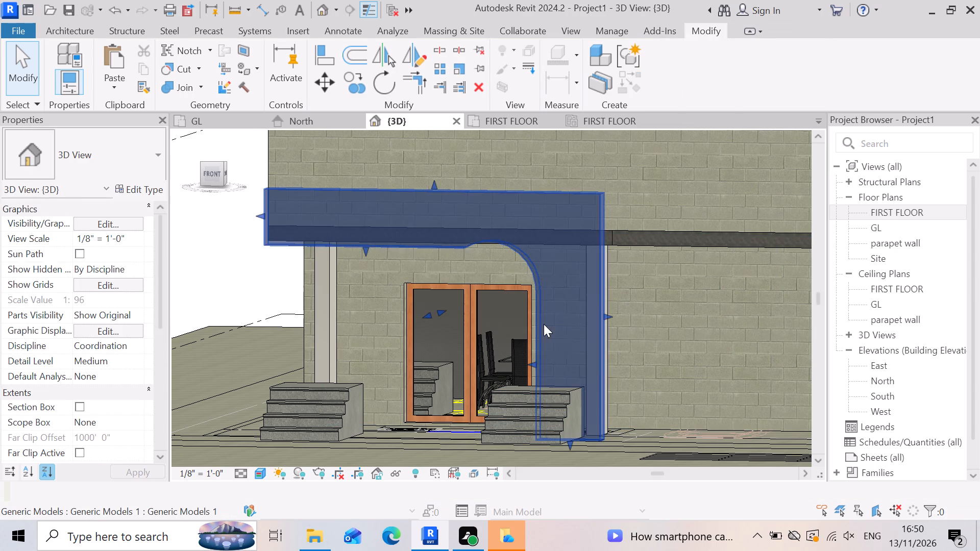
scroll(630, 409, "up", 1)
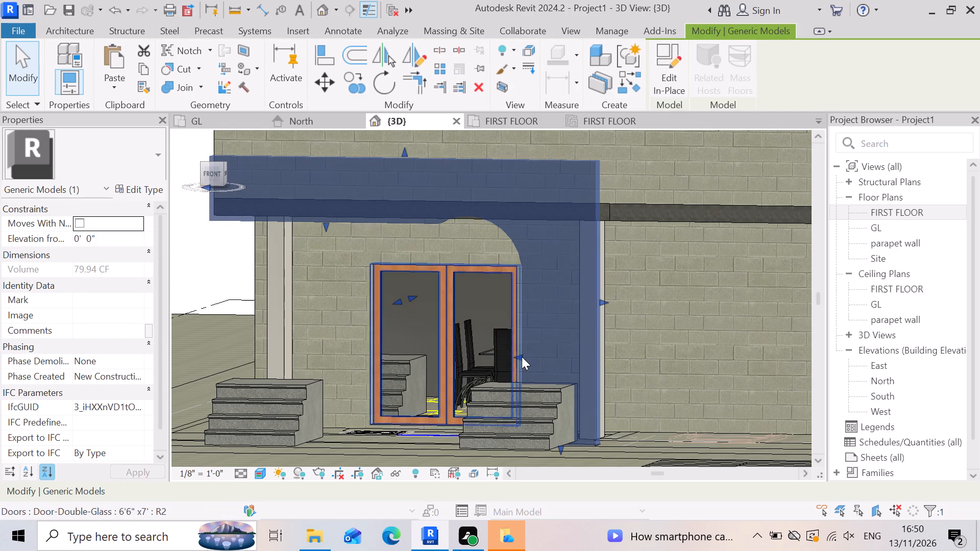
left_click_drag(518, 354, 555, 361)
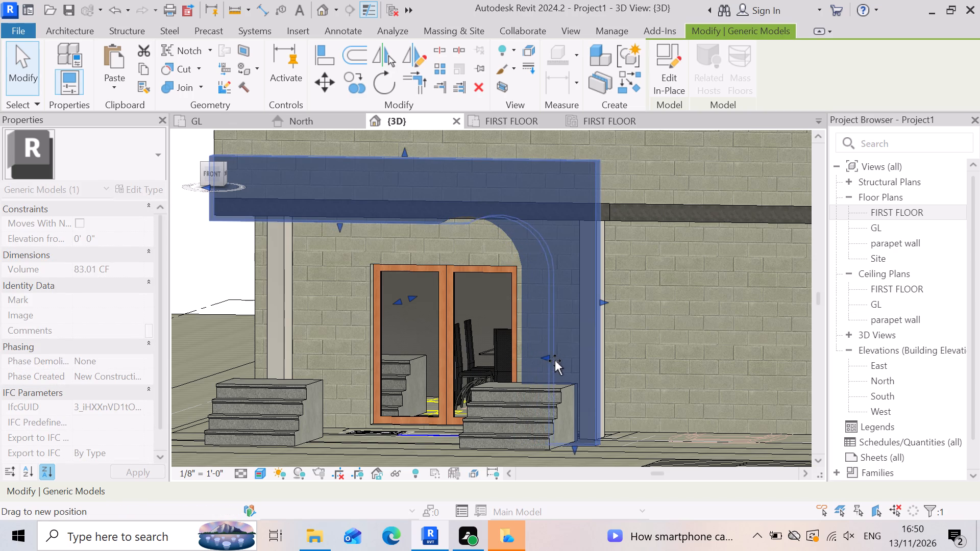
left_click_drag(555, 361, 563, 354)
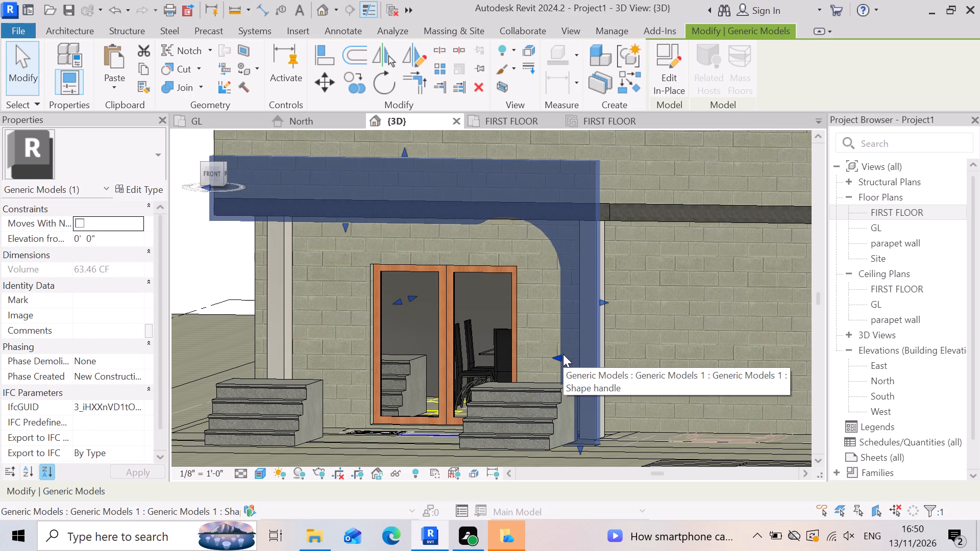
key("Escape")
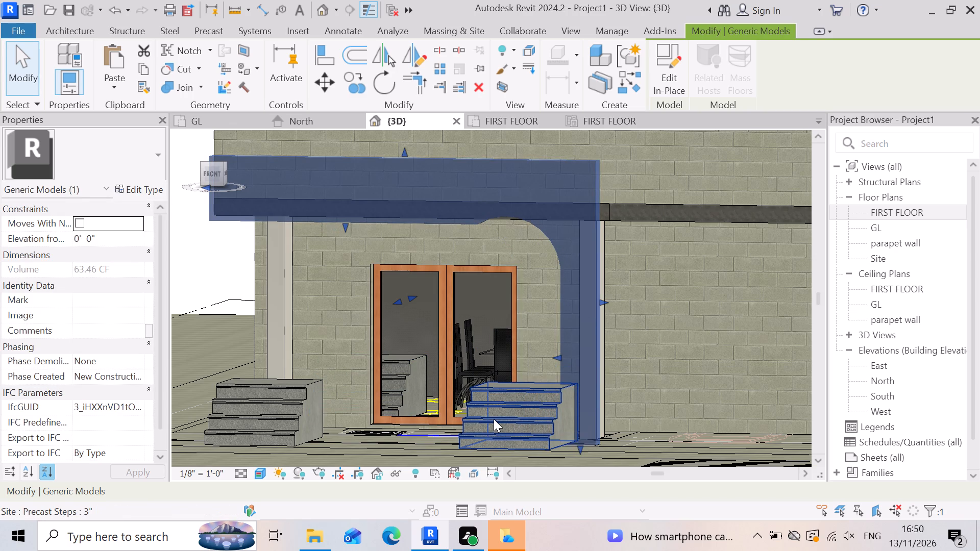
Raise the underside of the frame's horizontal band slightly, towards the bottom of the slab edge.
left_click(455, 185)
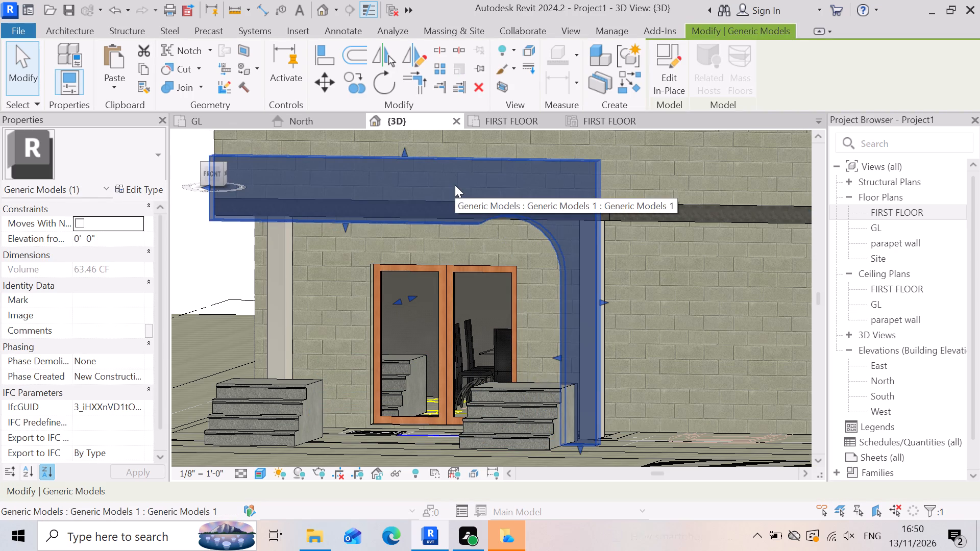
scroll(364, 223, "up", 3)
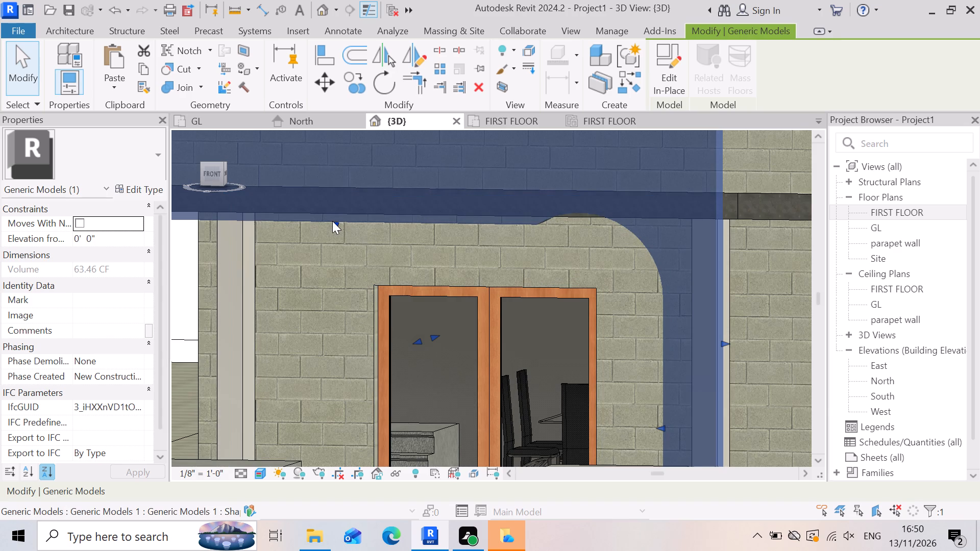
left_click_drag(332, 221, 341, 205)
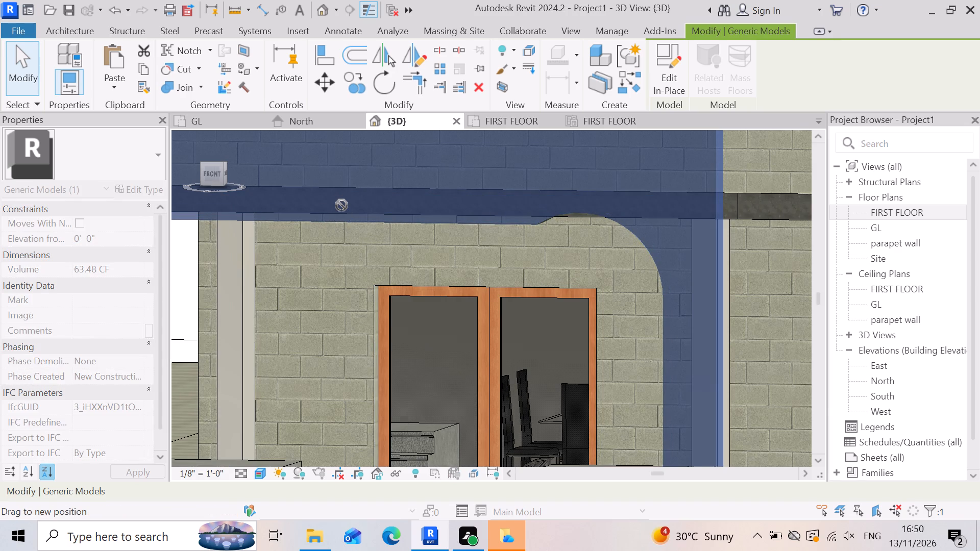
left_click_drag(341, 205, 352, 215)
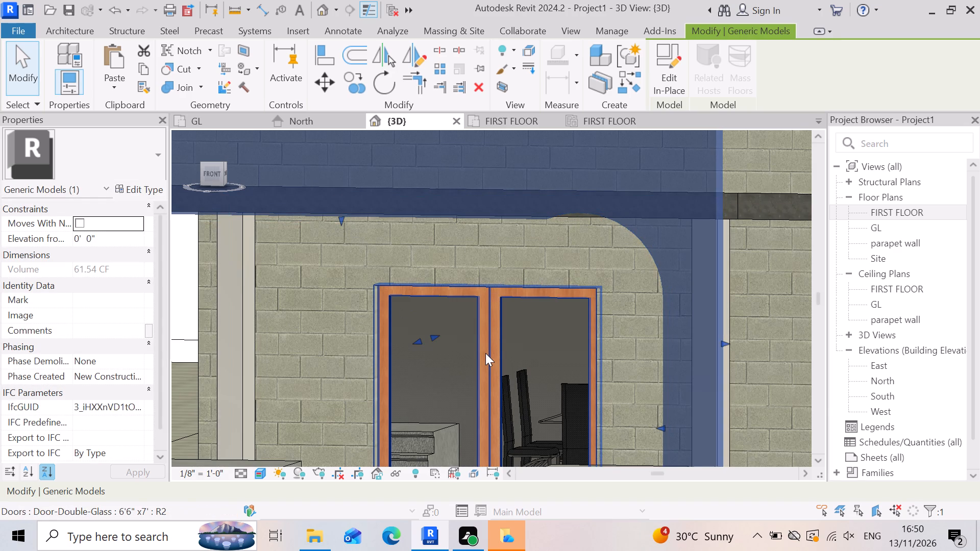
key("Escape")
Lower the top face of the frame's horizontal band to make the band shallower over the slab edge.
scroll(693, 410, "down", 2)
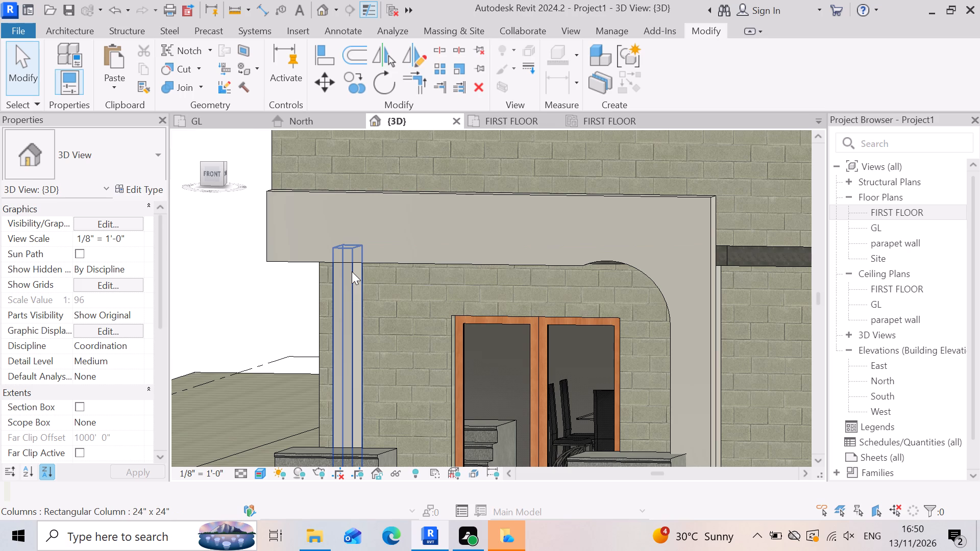
left_click(534, 244)
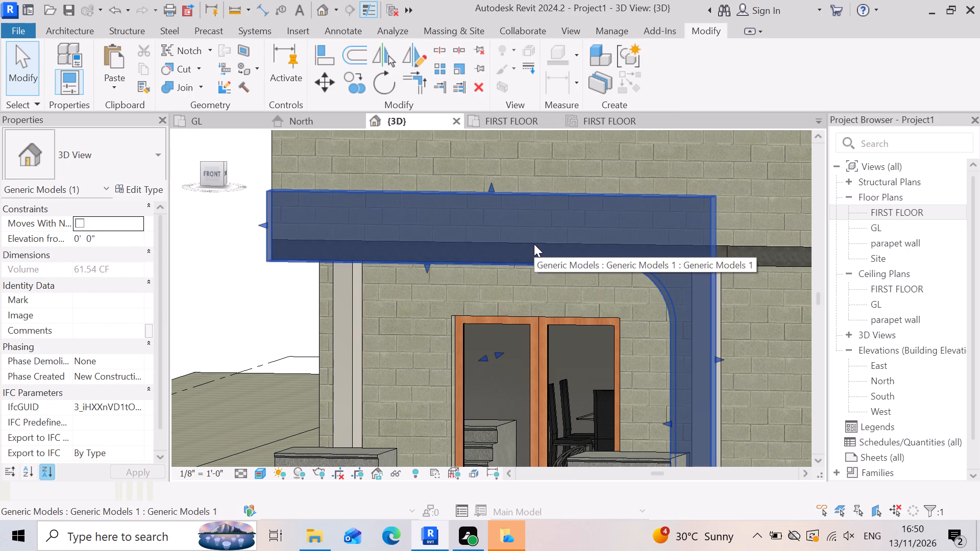
scroll(487, 229, "up", 2)
left_click_drag(493, 173, 492, 172)
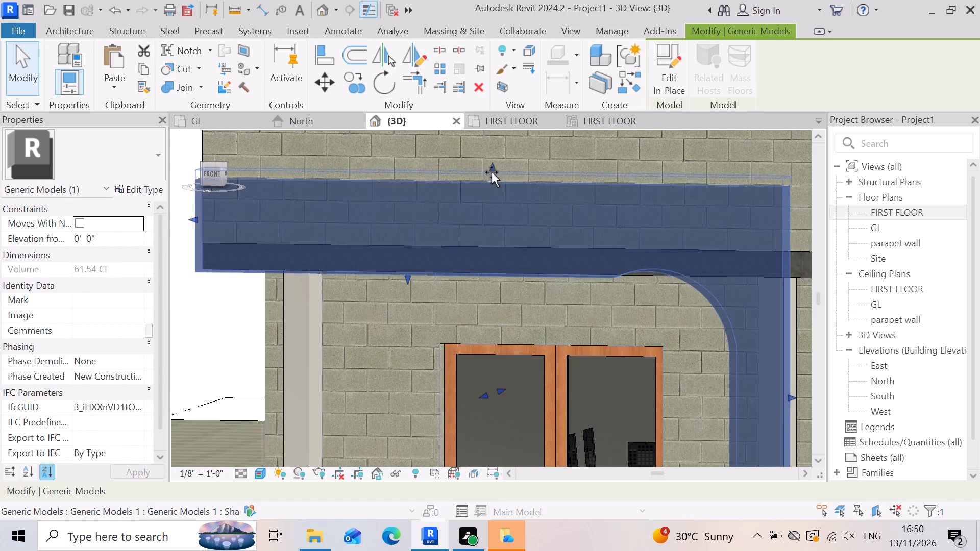
left_click_drag(492, 172, 494, 198)
left_click(494, 198)
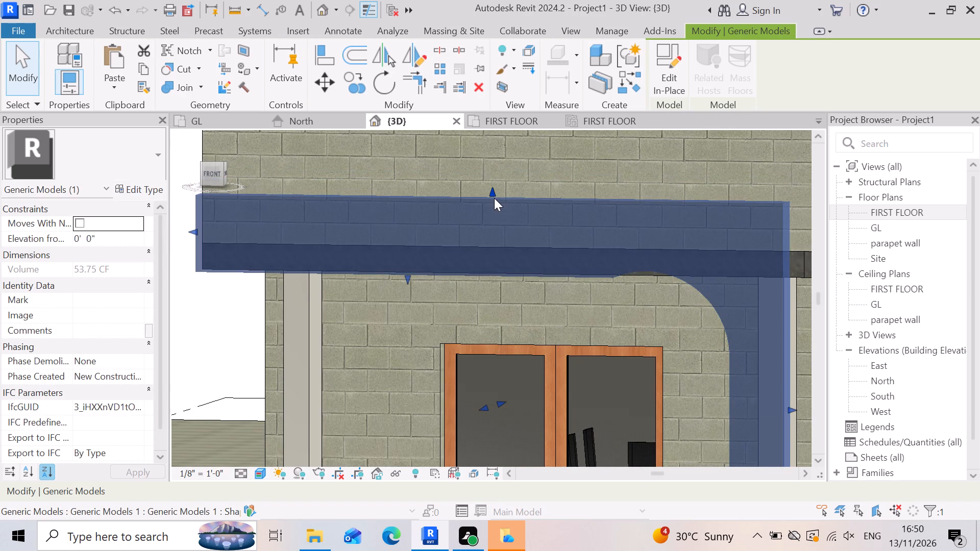
scroll(638, 211, "down", 3)
scroll(712, 204, "down", 3)
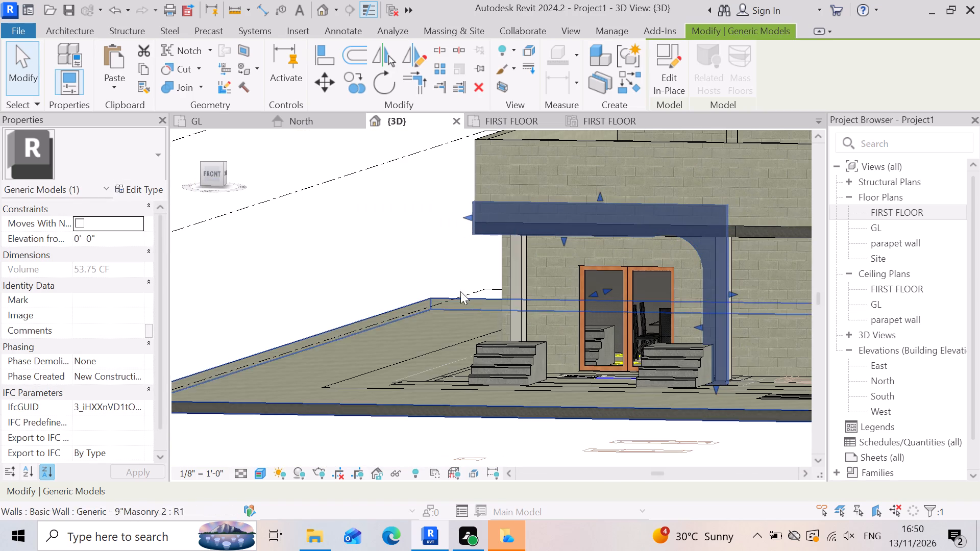
left_click(357, 249)
Examine the adjusted frame against the slab edge, parapet wall and columns from the front and both sides.
scroll(551, 315, "down", 3)
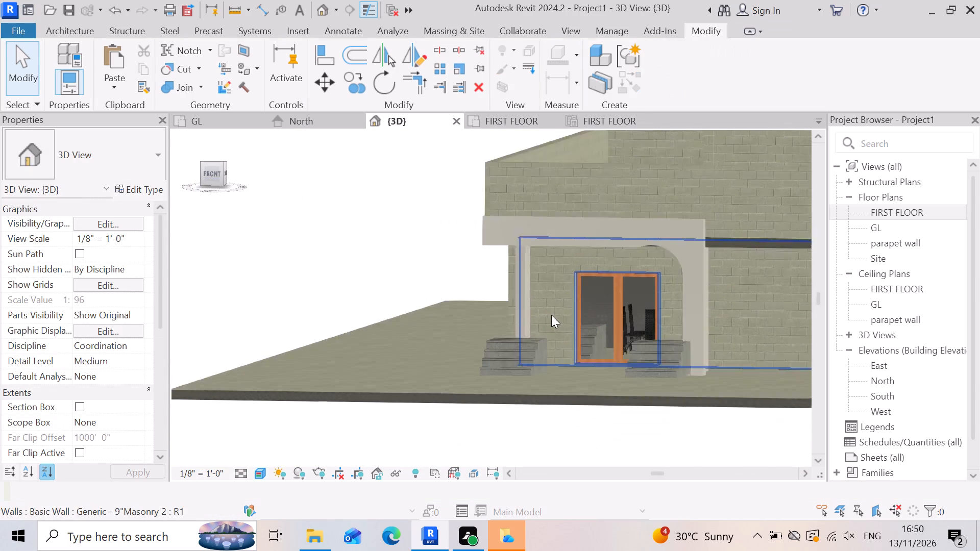
scroll(738, 253, "up", 4)
scroll(638, 284, "up", 5)
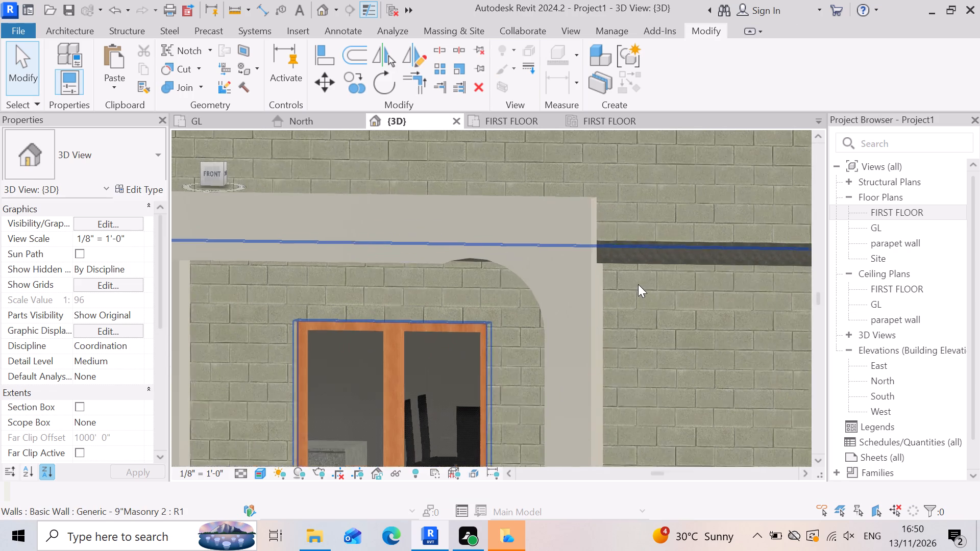
scroll(582, 284, "down", 7)
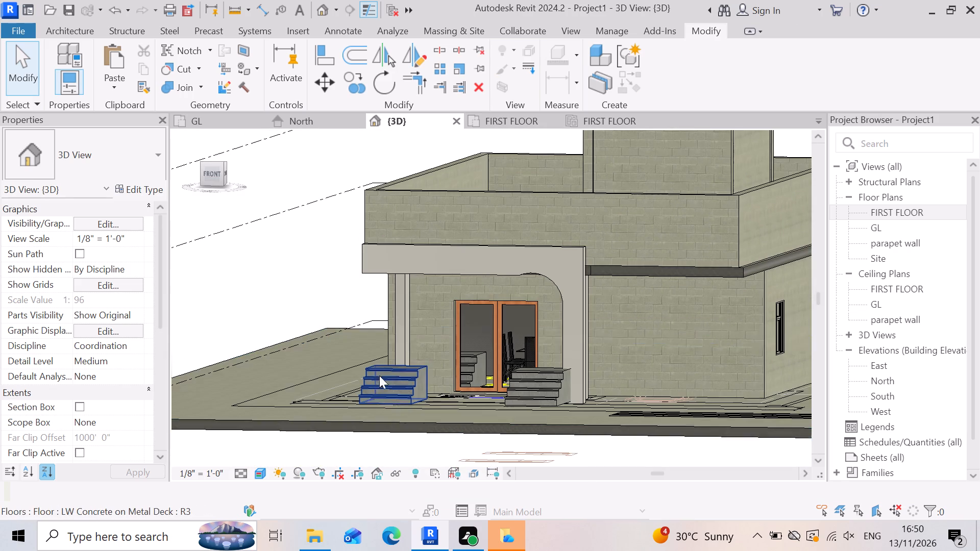
scroll(520, 428, "down", 3)
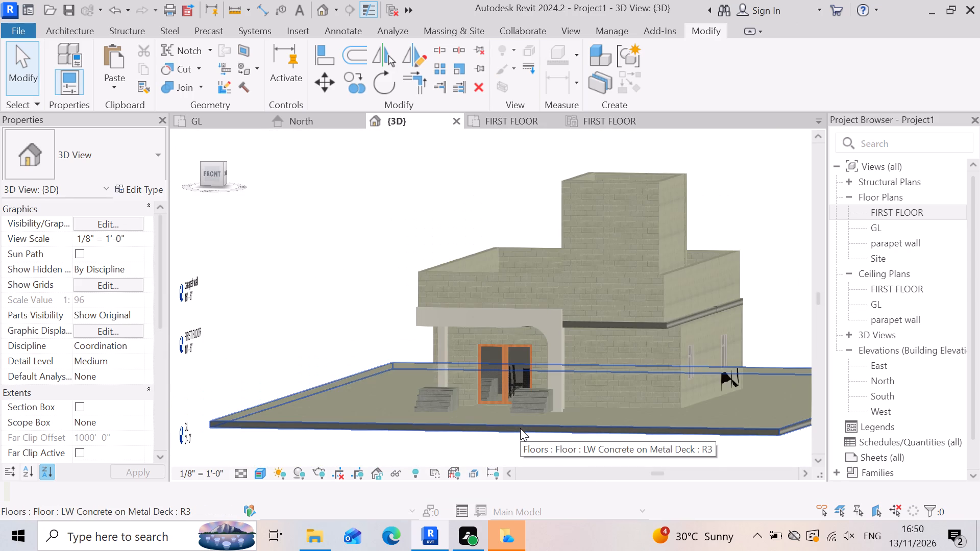
middle_click_drag(517, 430, 544, 410, "shift")
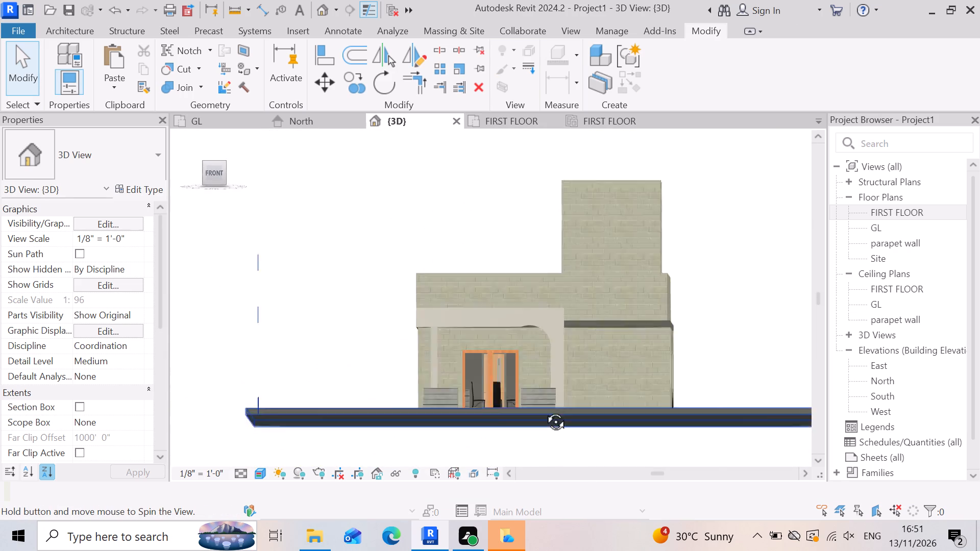
middle_click_drag(544, 410, 566, 416, "shift")
right_click_drag(554, 411, 566, 416, "shift")
scroll(572, 414, "up", 2)
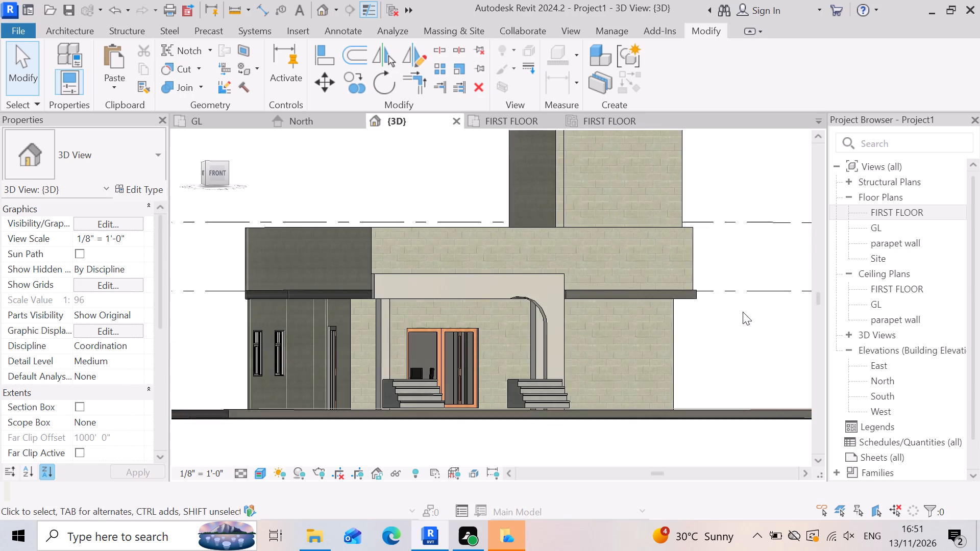
scroll(743, 312, "up", 3)
scroll(520, 212, "up", 2)
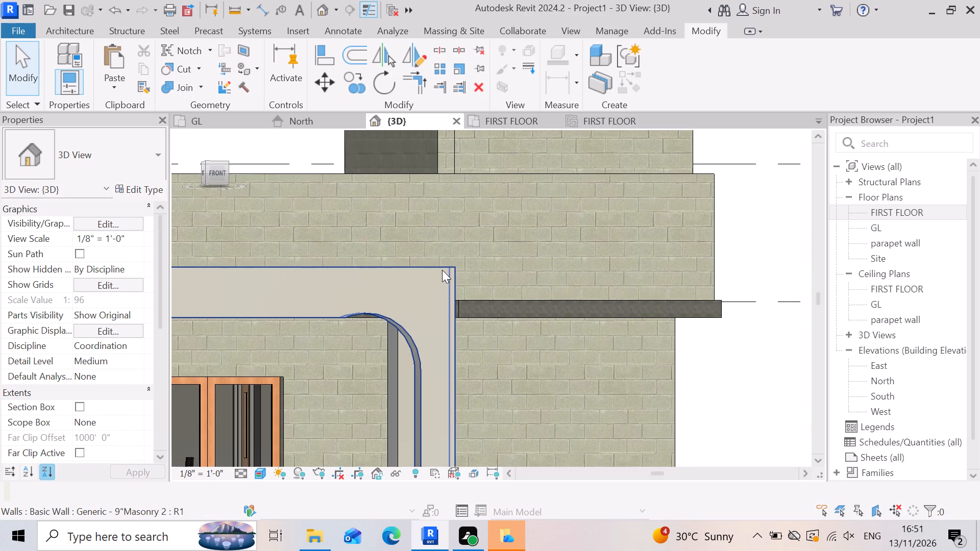
scroll(472, 268, "down", 2)
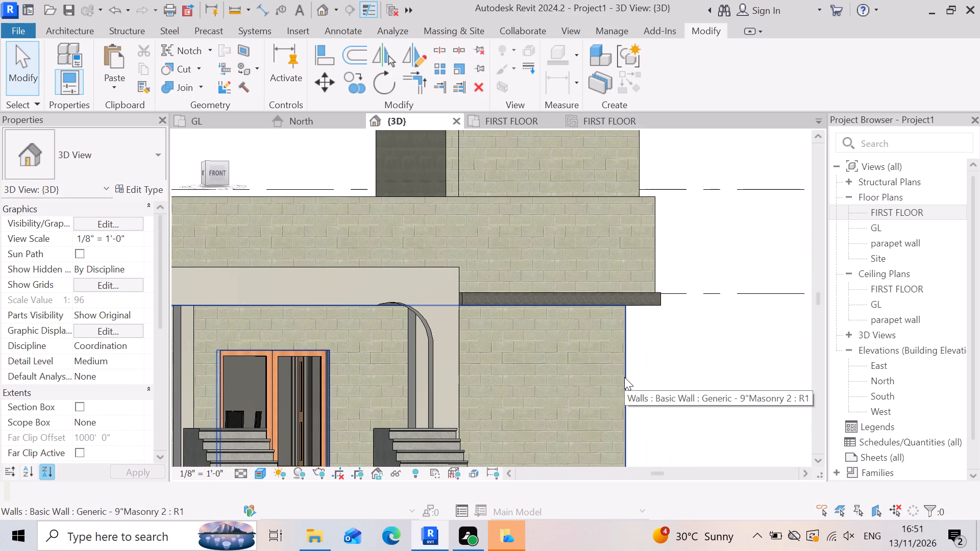
scroll(624, 377, "down", 1)
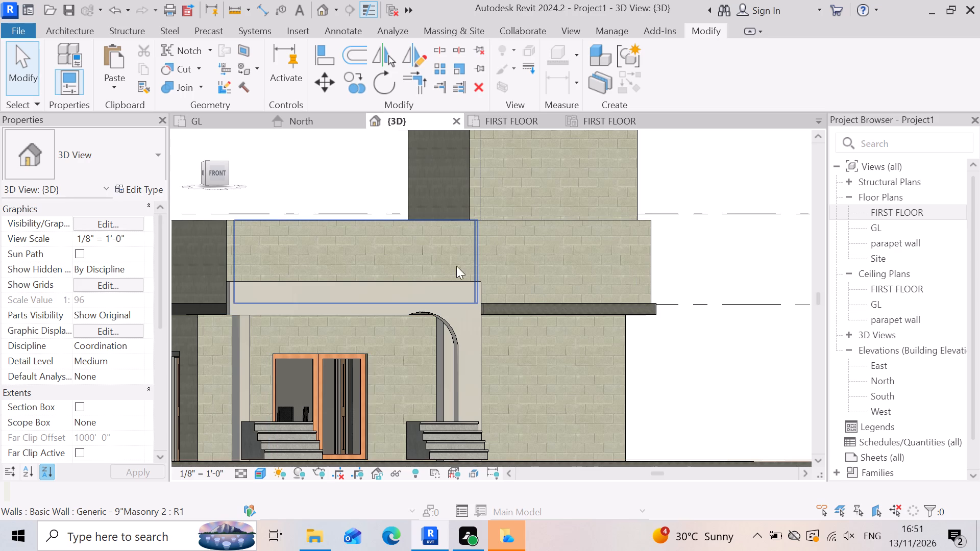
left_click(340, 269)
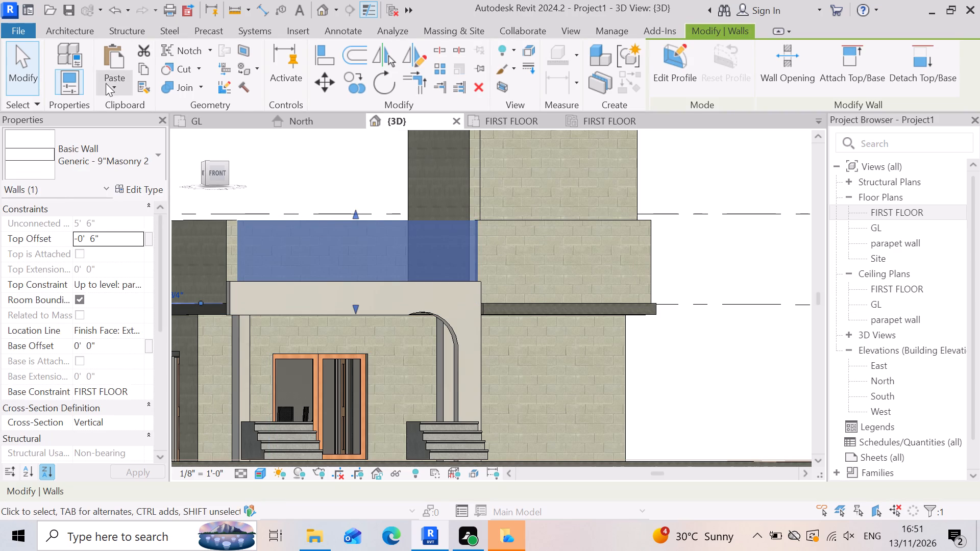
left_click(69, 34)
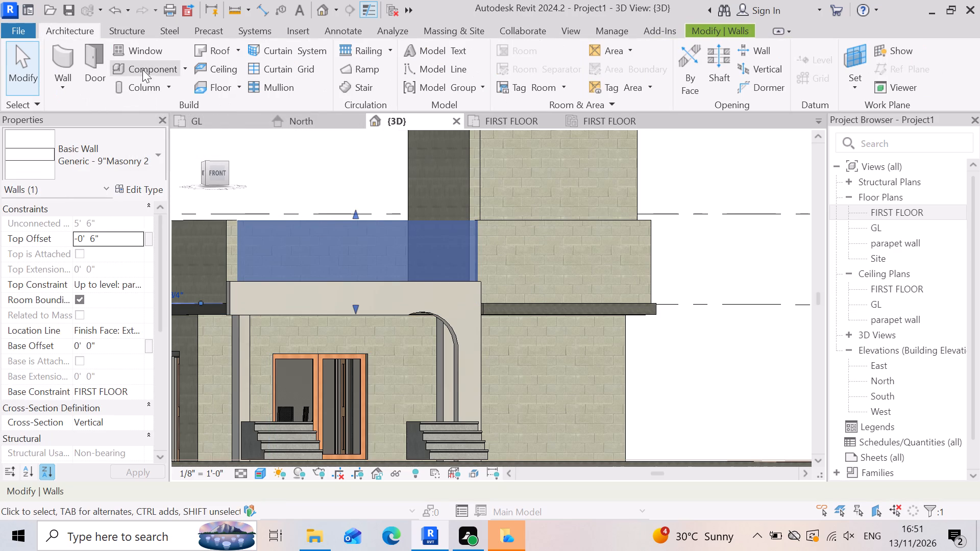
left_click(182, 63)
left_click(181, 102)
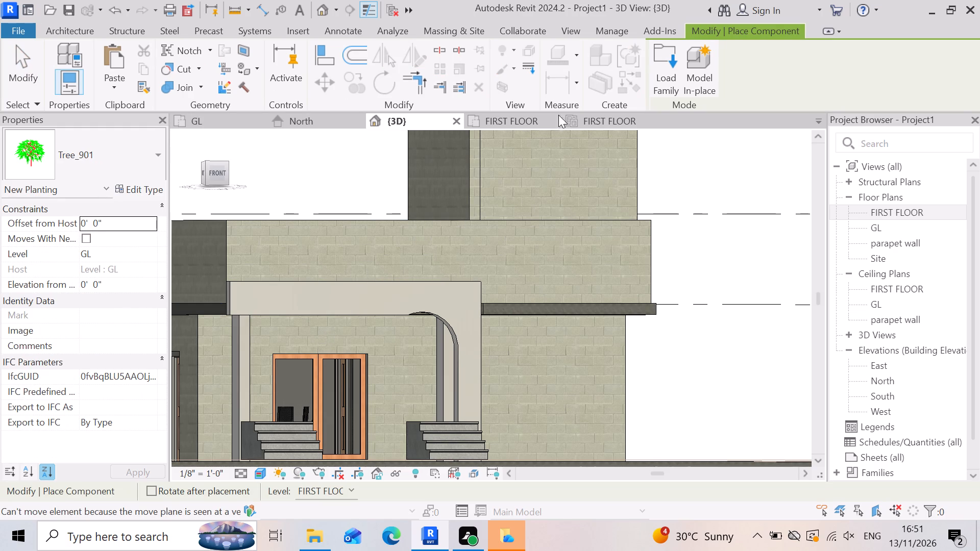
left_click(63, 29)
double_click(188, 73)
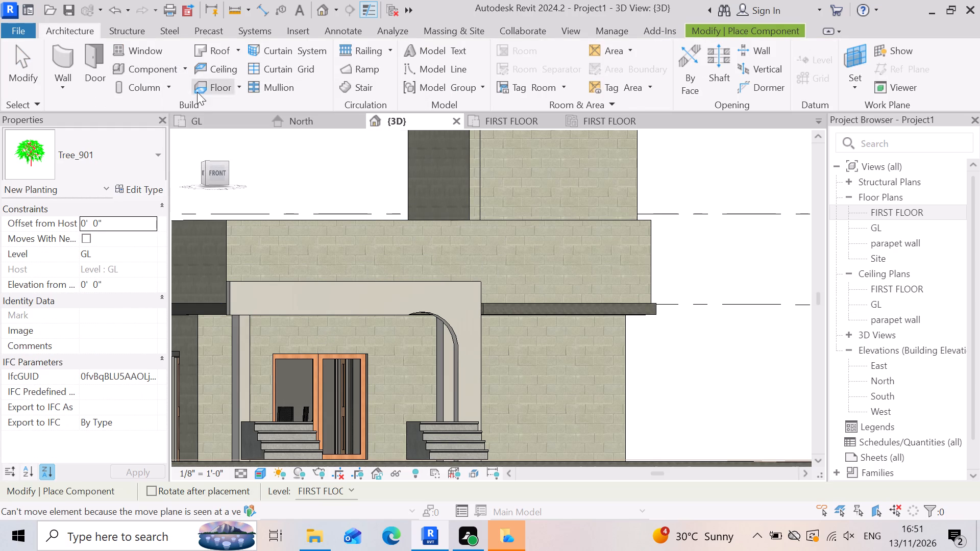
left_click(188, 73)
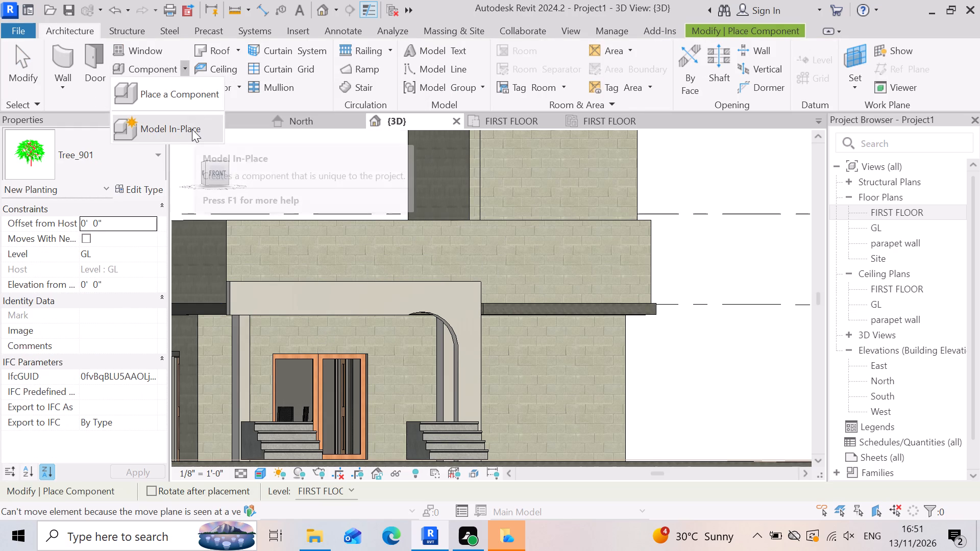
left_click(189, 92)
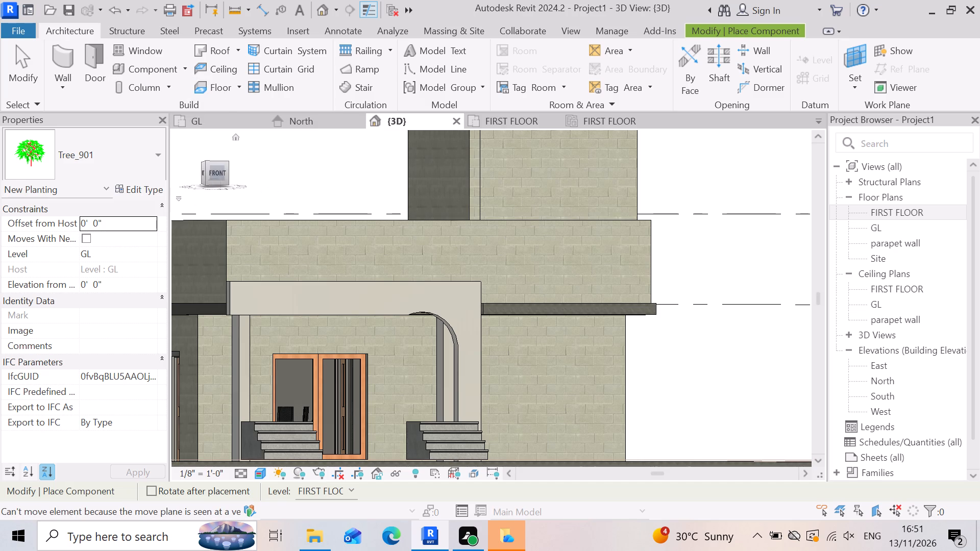
Create a new in-place model component in the Generic Models category, keeping the suggested name.
left_click(184, 69)
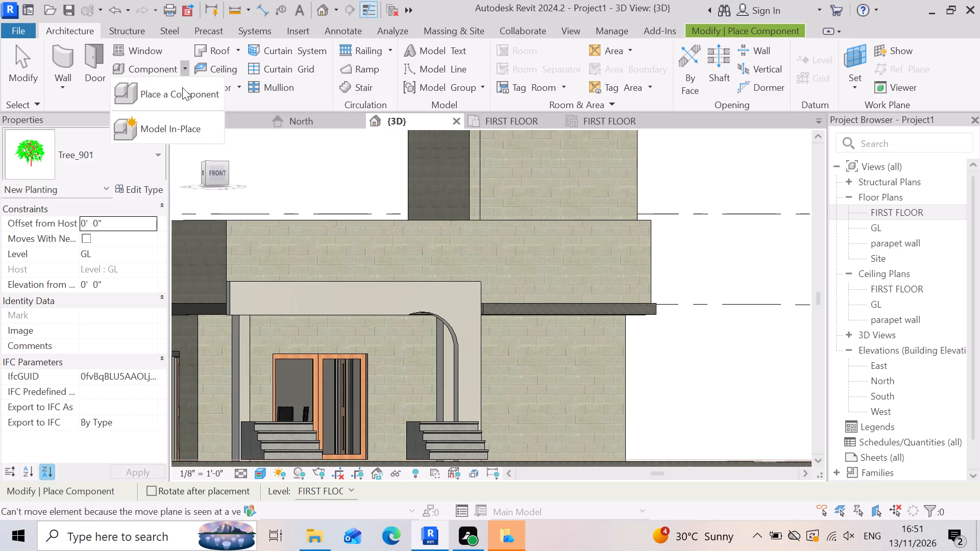
left_click(178, 129)
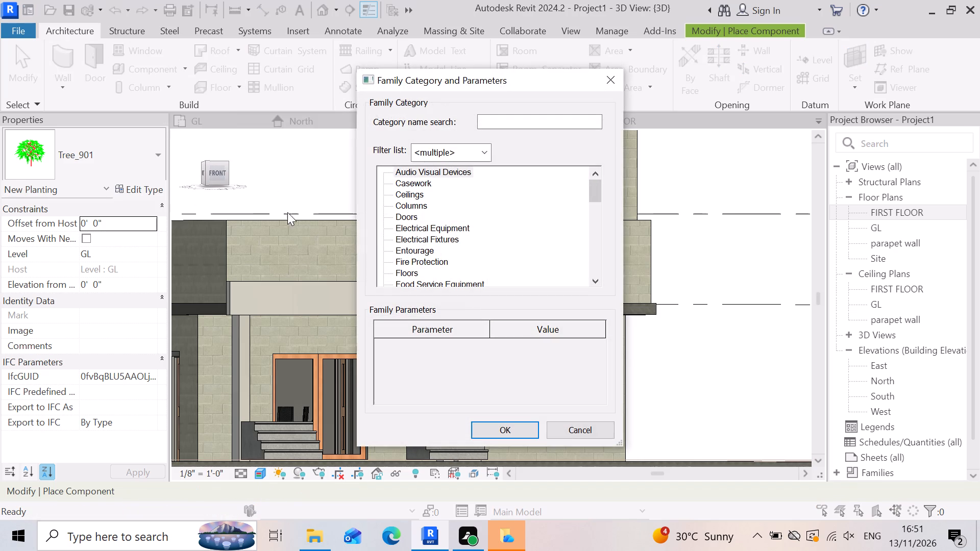
scroll(375, 211, "down", 3)
scroll(442, 260, "down", 5)
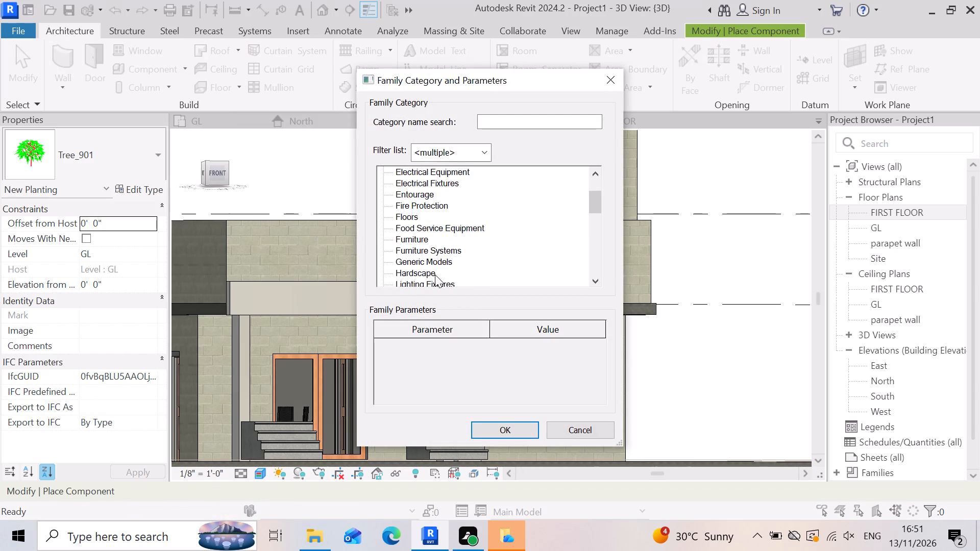
left_click(444, 264)
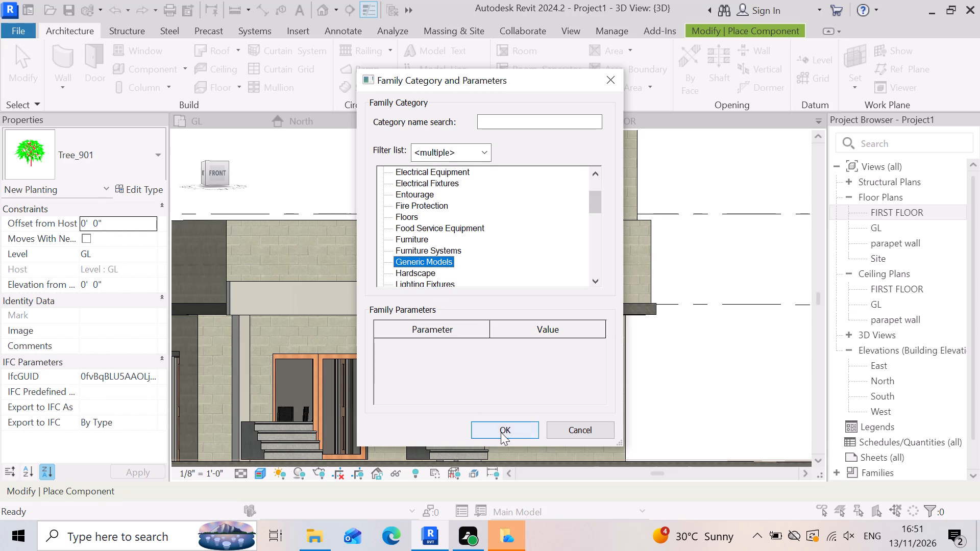
left_click(501, 432)
left_click(489, 294)
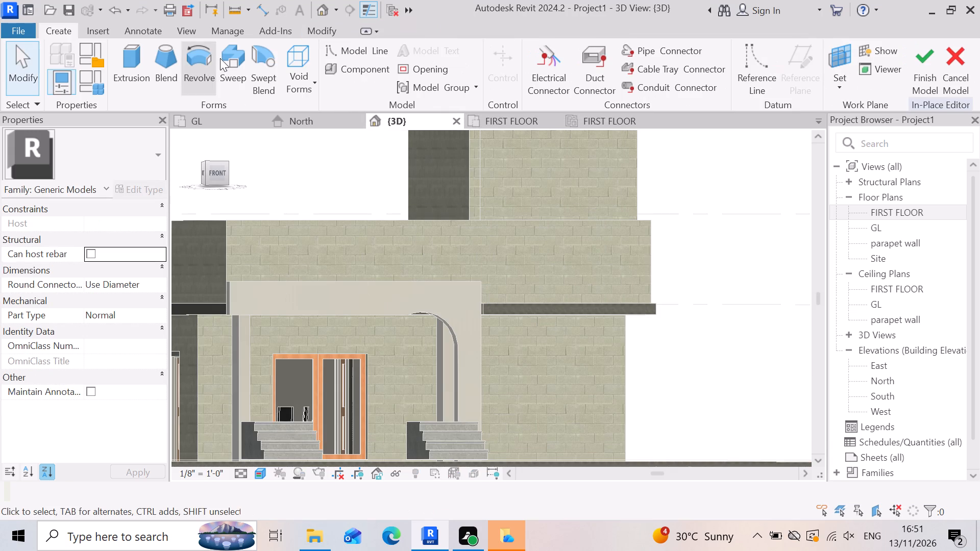
Start an extrusion with the Line tool, using the front face of the parapet wall above the frame as its work plane.
left_click(138, 62)
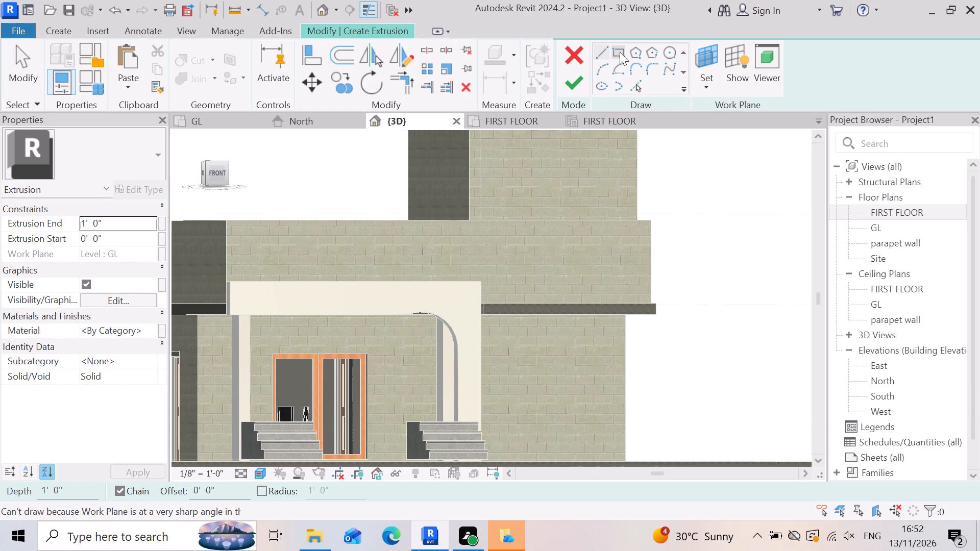
left_click(602, 54)
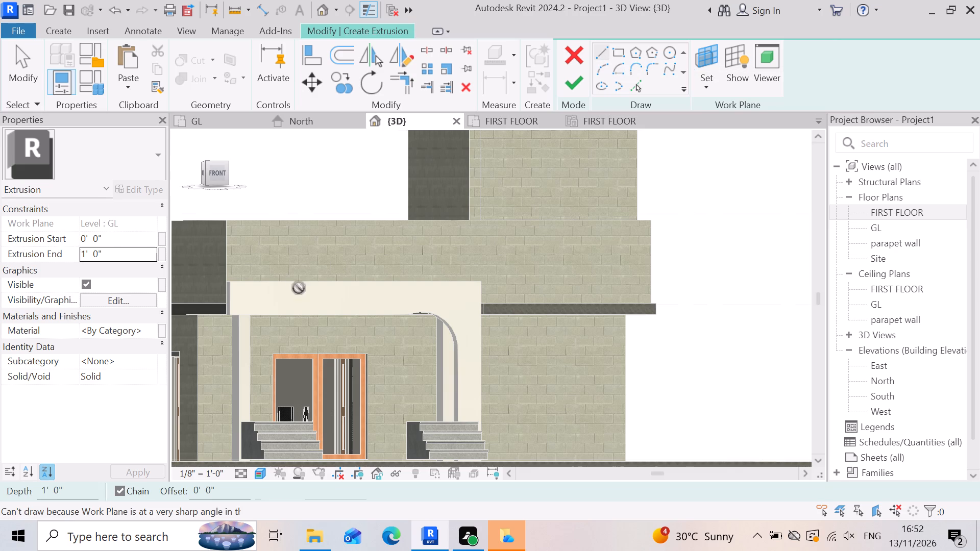
scroll(259, 266, "up", 7)
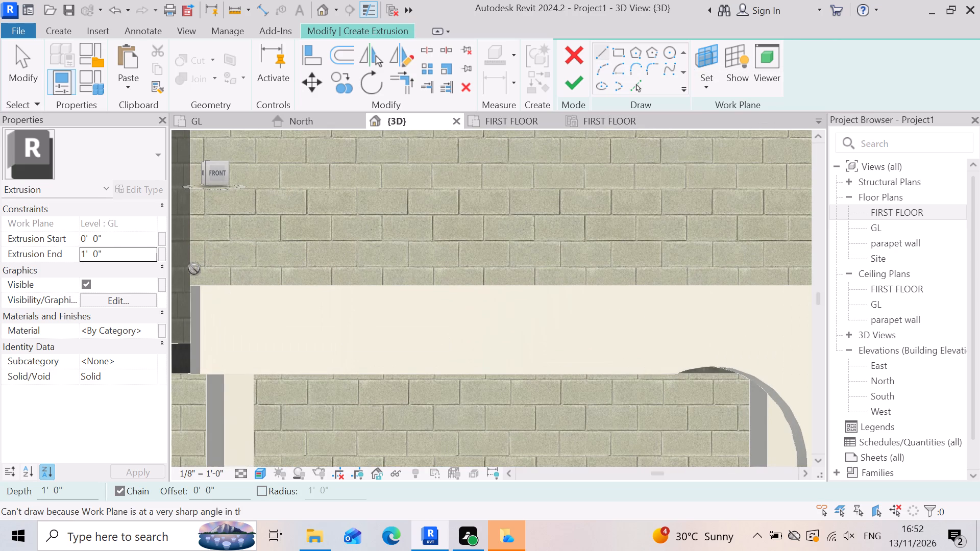
left_click(707, 89)
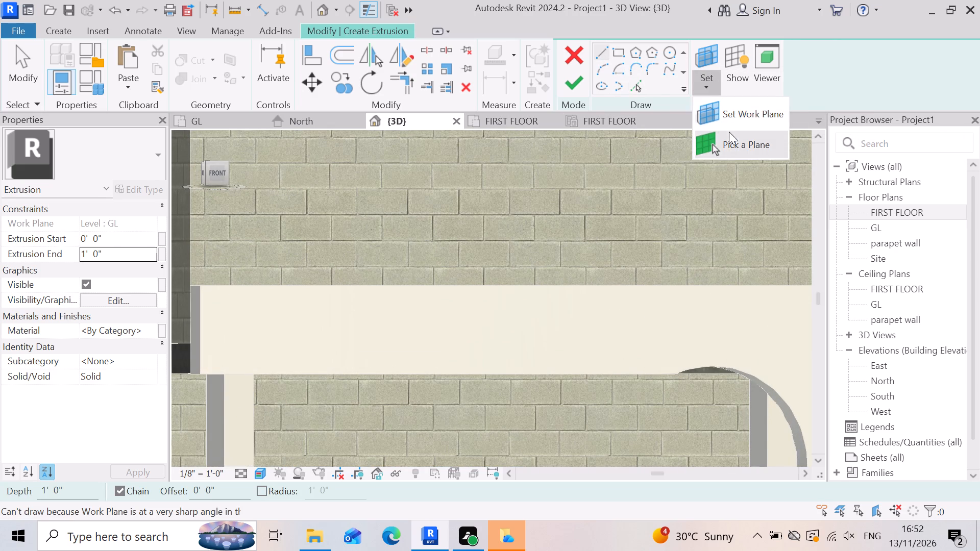
left_click(724, 148)
left_click(483, 237)
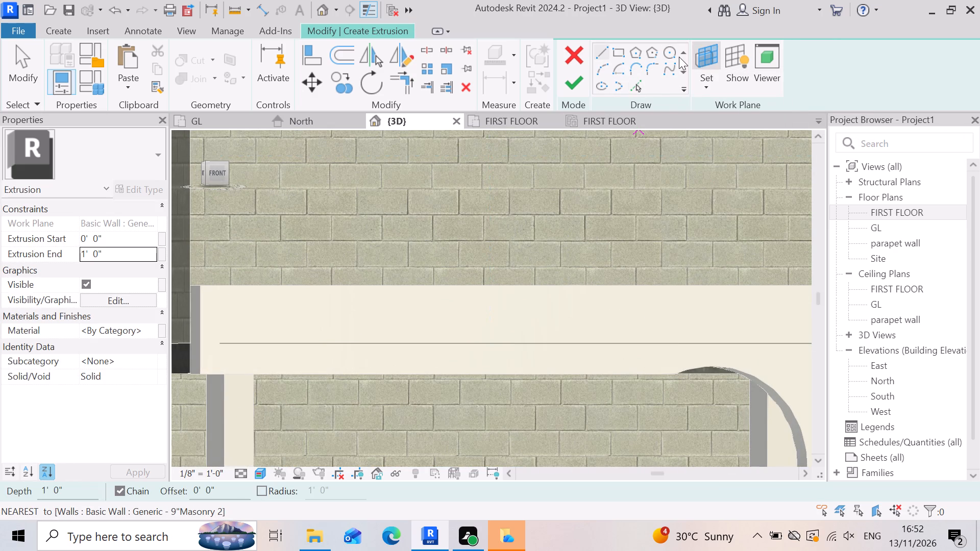
left_click(602, 54)
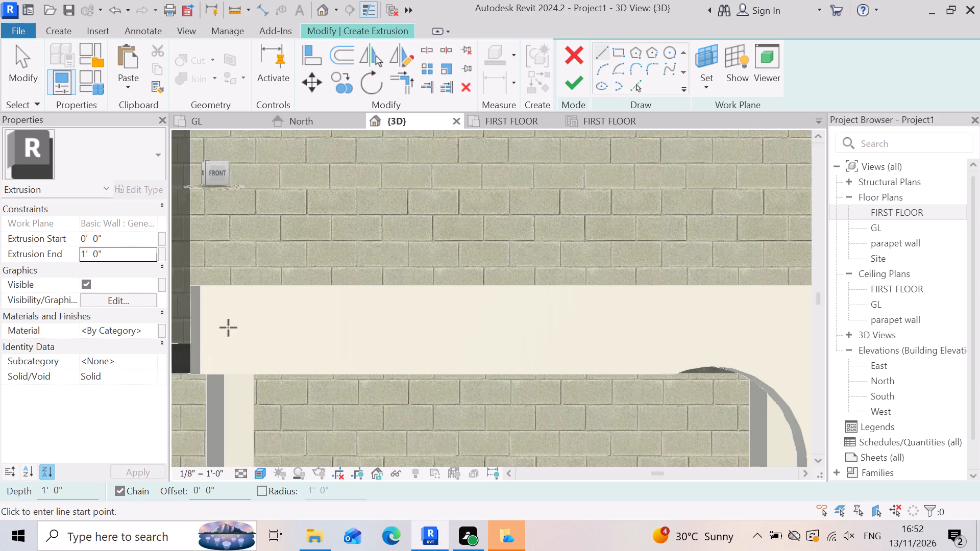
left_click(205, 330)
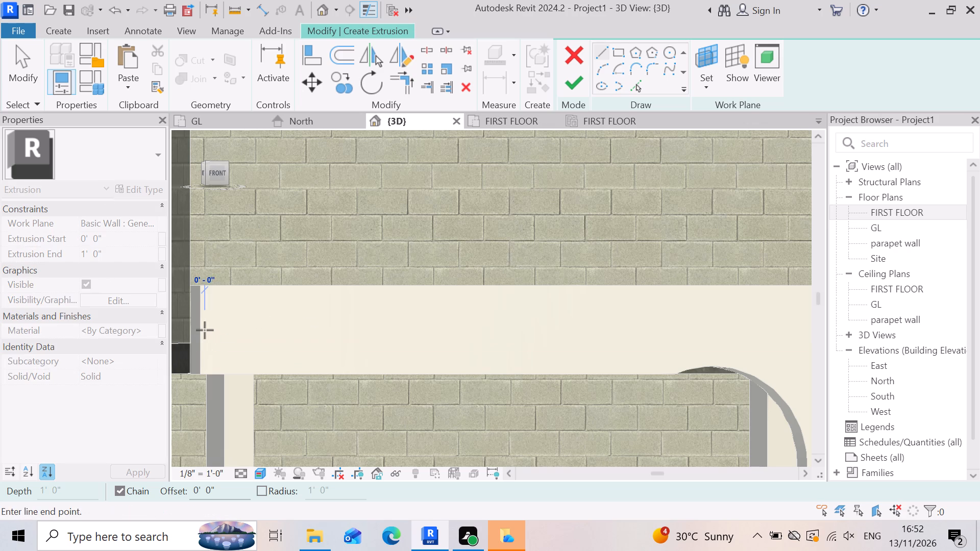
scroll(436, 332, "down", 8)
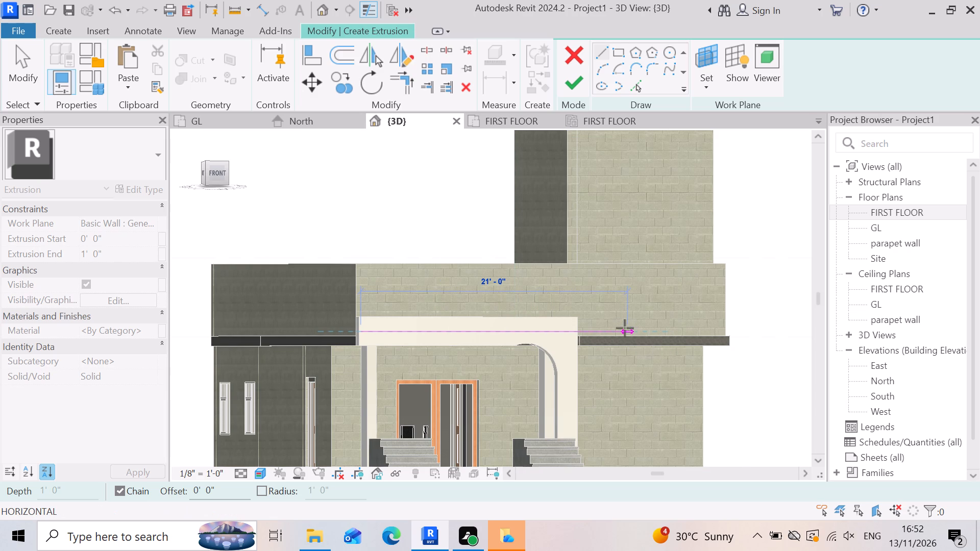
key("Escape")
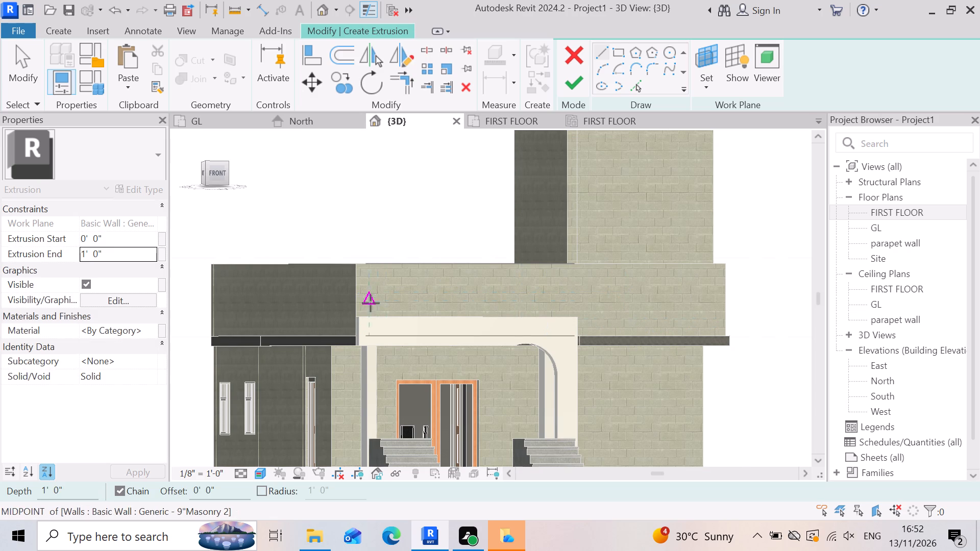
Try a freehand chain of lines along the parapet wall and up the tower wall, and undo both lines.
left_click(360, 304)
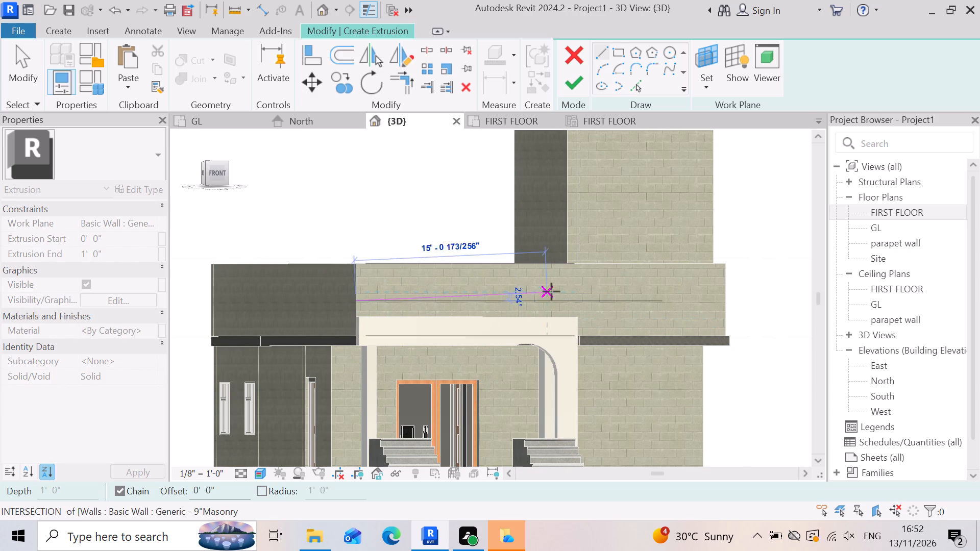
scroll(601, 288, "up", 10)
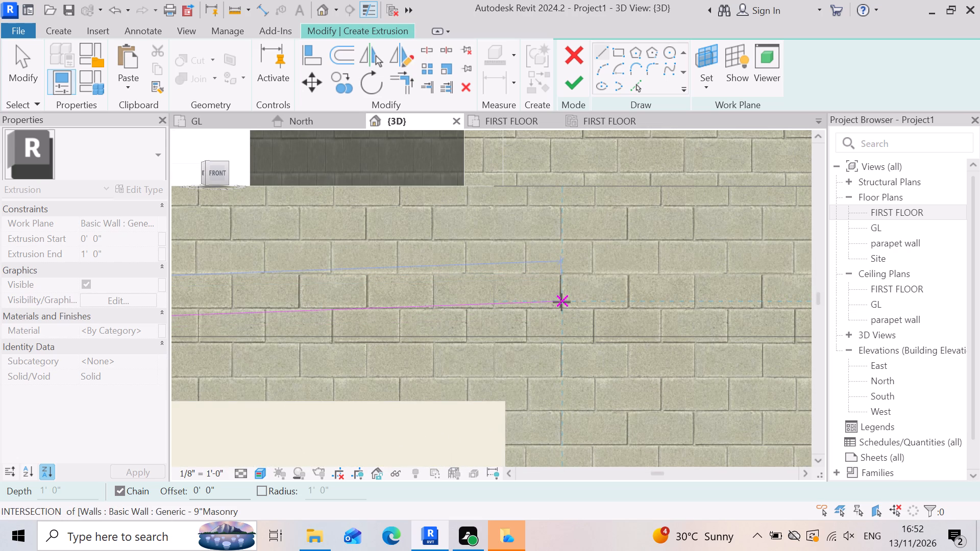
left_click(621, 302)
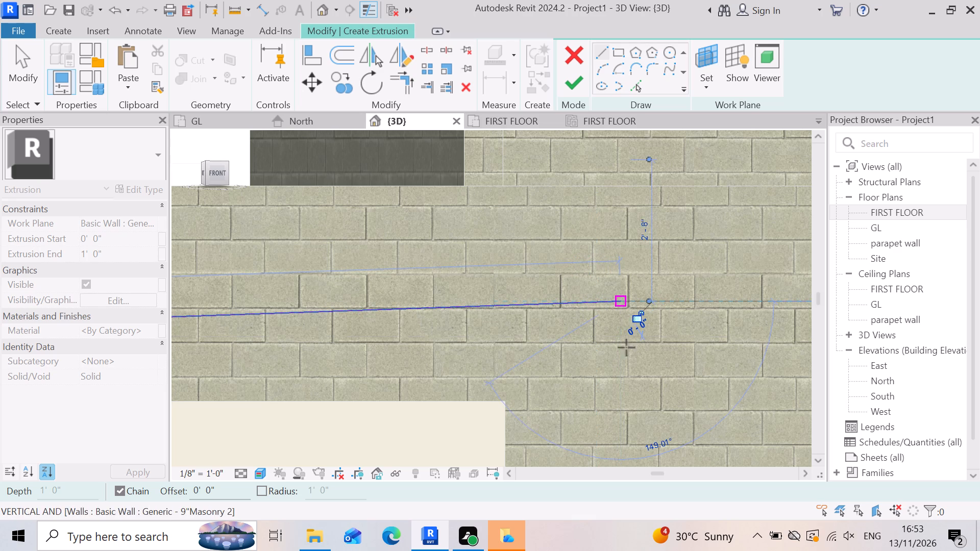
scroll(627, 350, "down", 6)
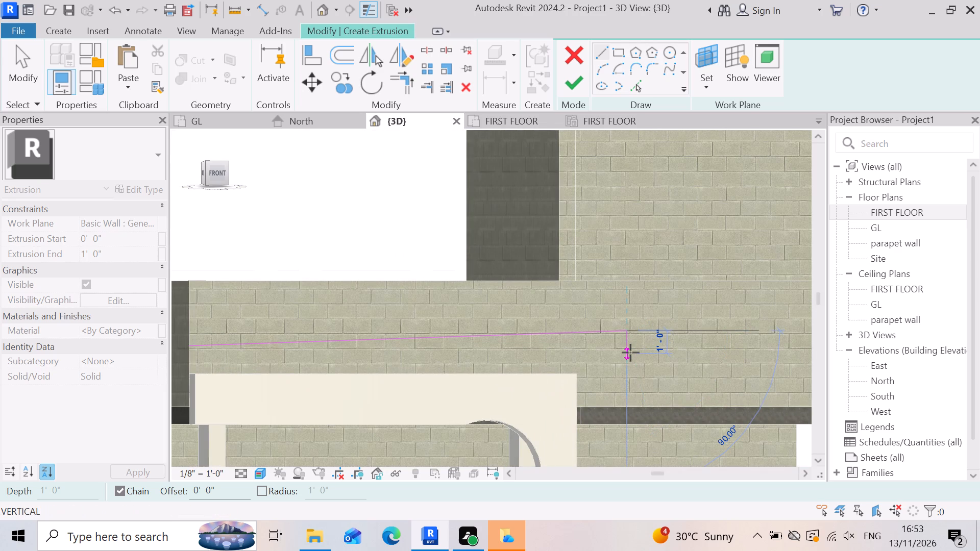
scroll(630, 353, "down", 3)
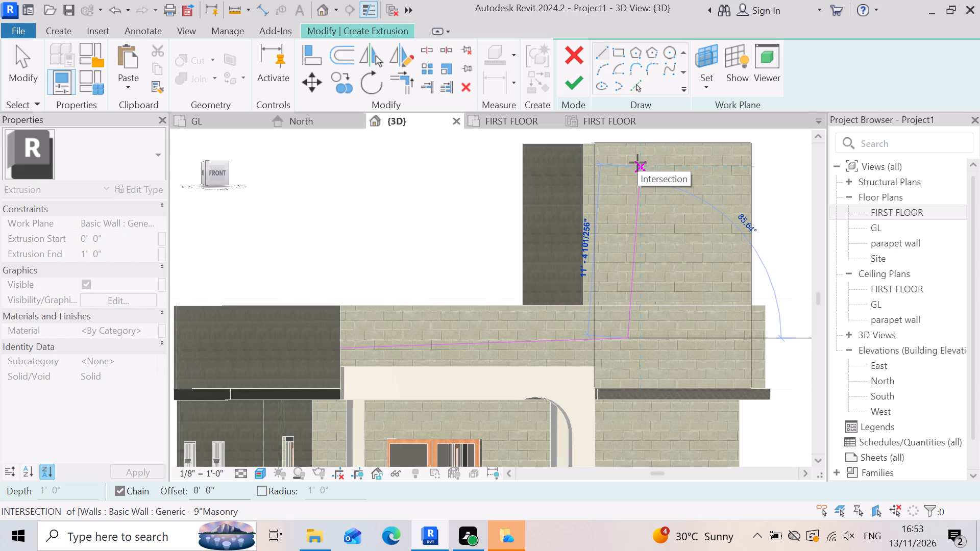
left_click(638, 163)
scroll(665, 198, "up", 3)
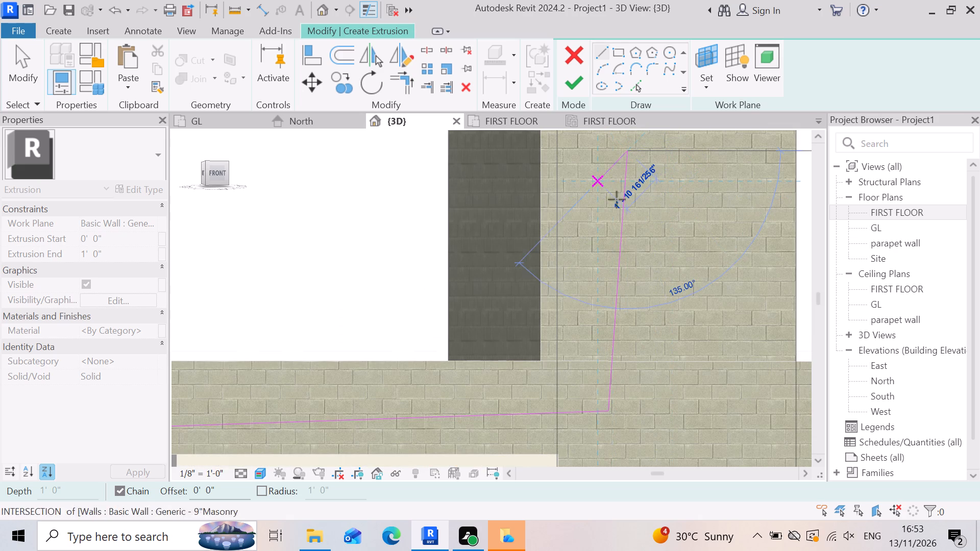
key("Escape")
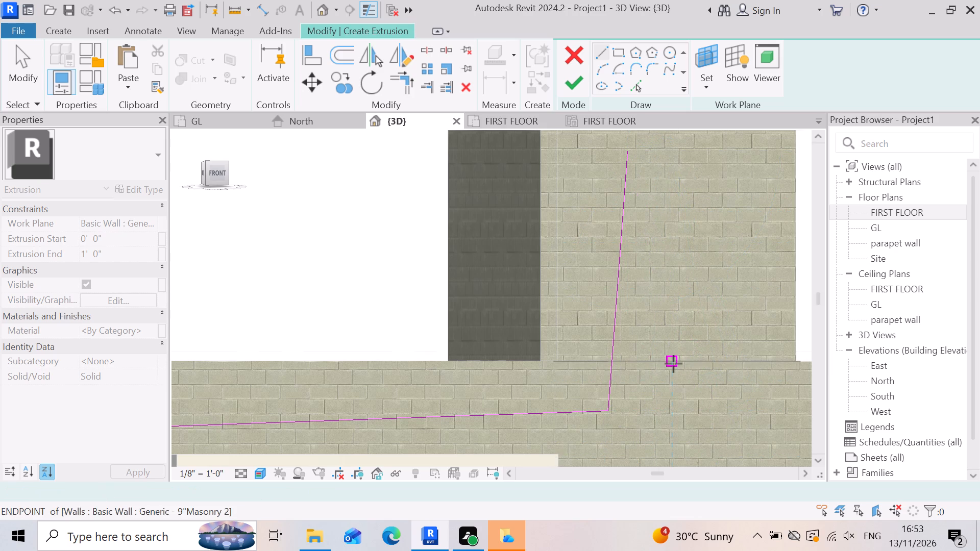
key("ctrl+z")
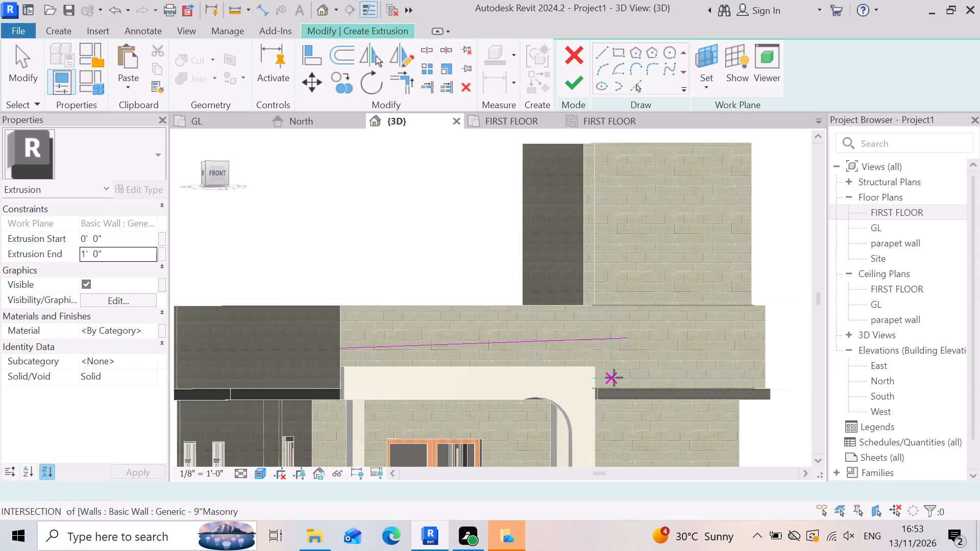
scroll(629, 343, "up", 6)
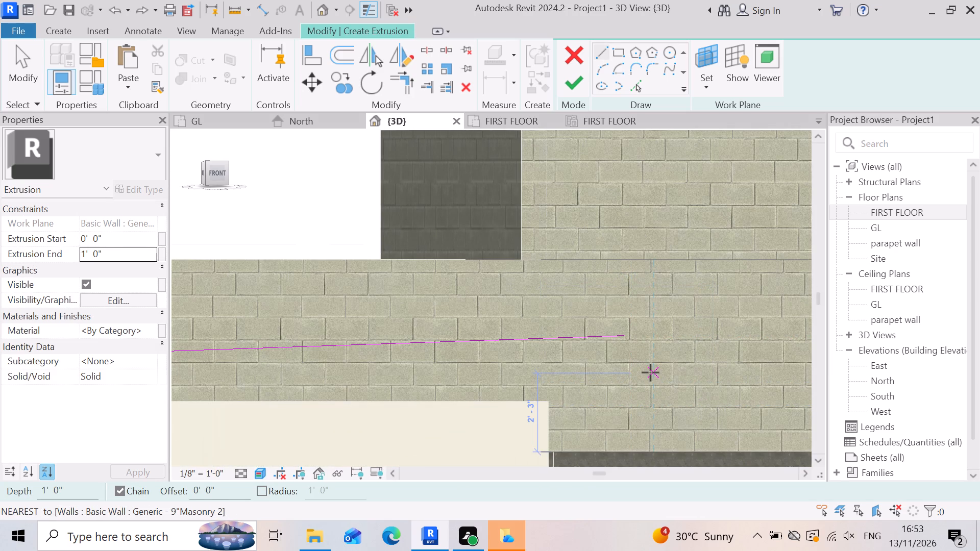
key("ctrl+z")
Sketch chained profile lines on the wall: about 19 ft horizontally along the parapet, 11' 0" up the tower, and 4' 0" back horizontally.
scroll(638, 337, "down", 3)
scroll(678, 347, "down", 4)
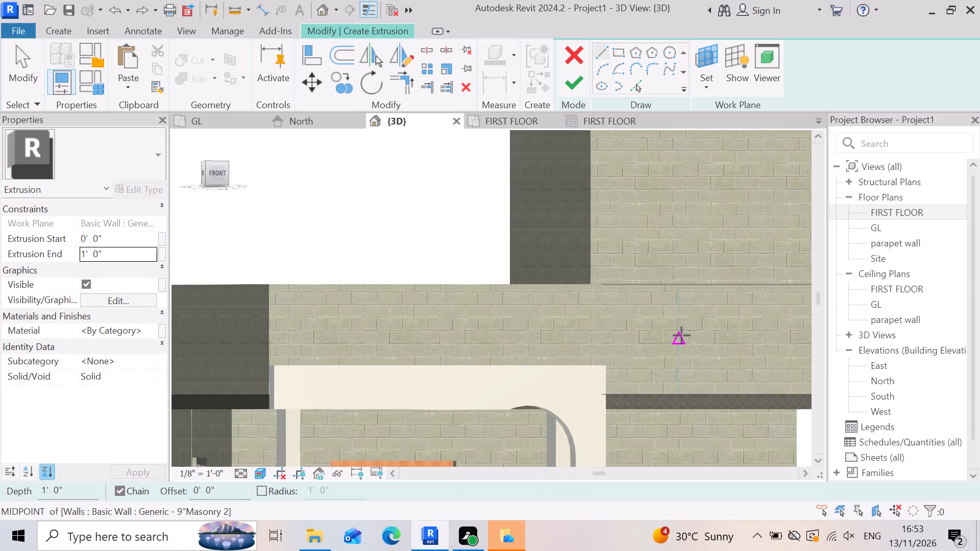
scroll(280, 374, "up", 6)
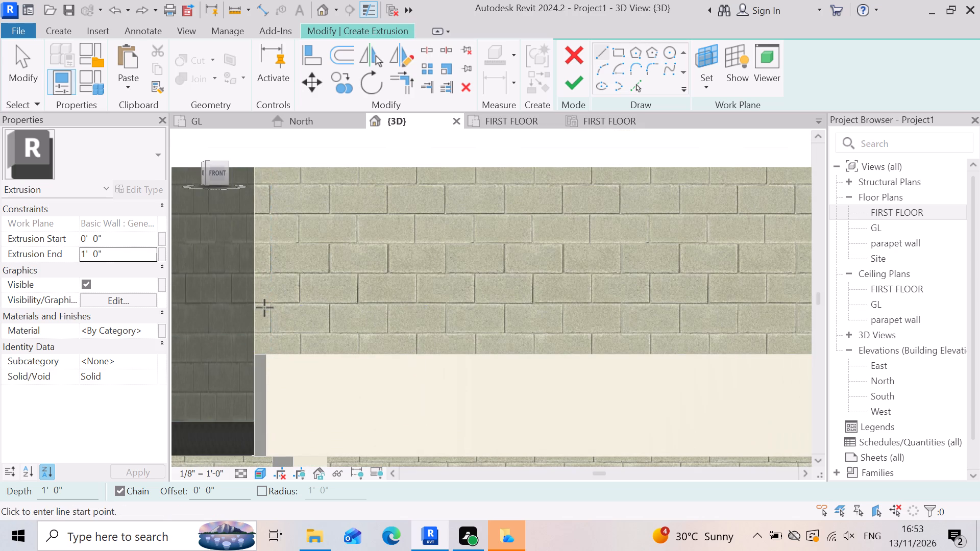
left_click(254, 300)
scroll(253, 310, "down", 7)
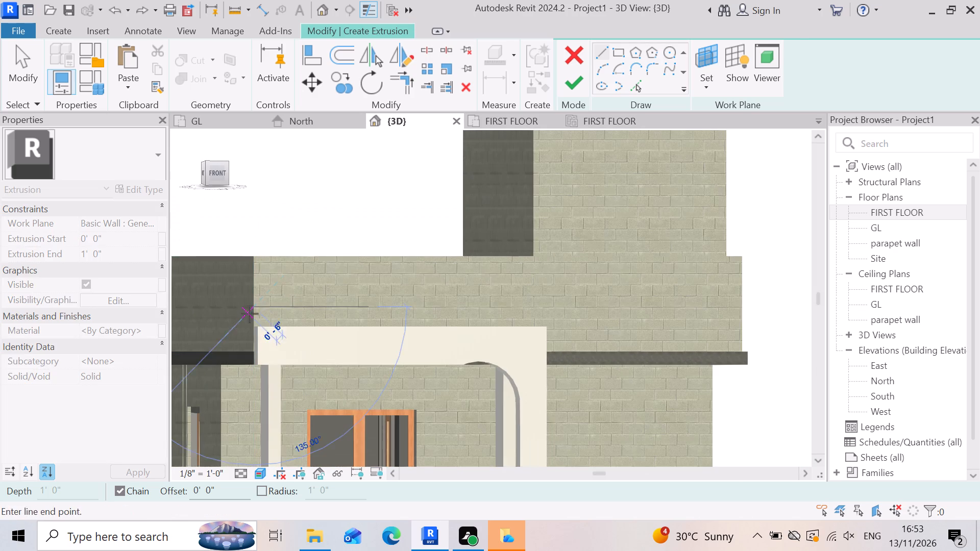
scroll(590, 293, "up", 5)
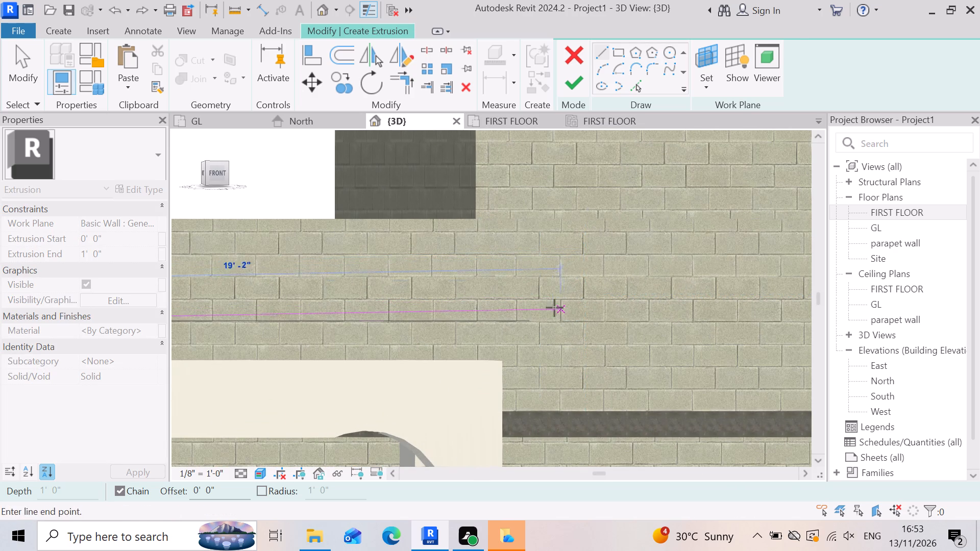
left_click(572, 327)
scroll(577, 330, "down", 8)
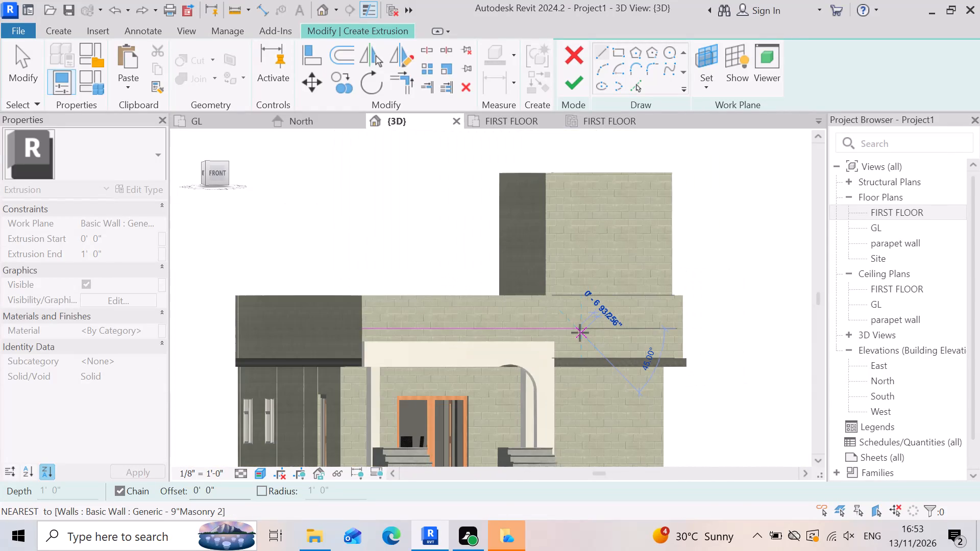
scroll(570, 236, "up", 3)
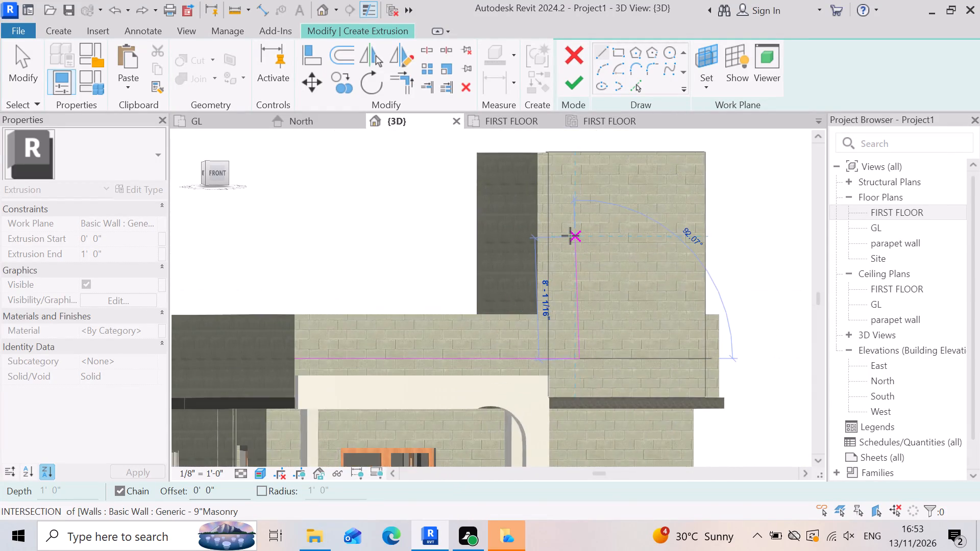
scroll(570, 236, "up", 1)
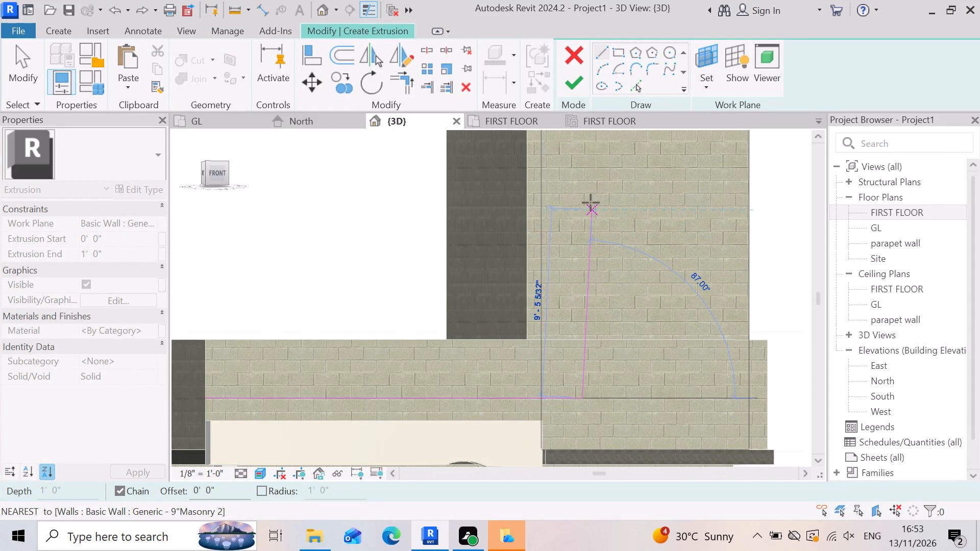
left_click(590, 176)
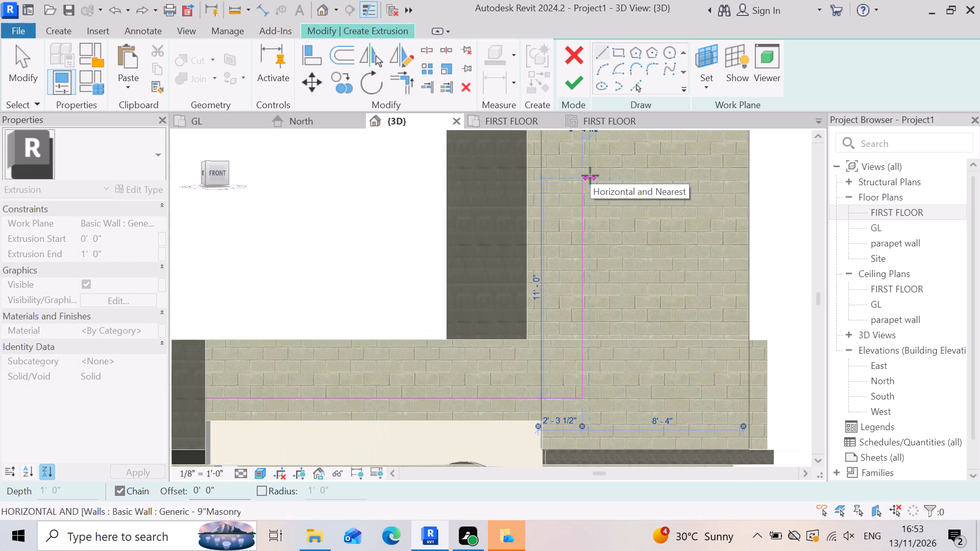
left_click(508, 177)
key("Escape")
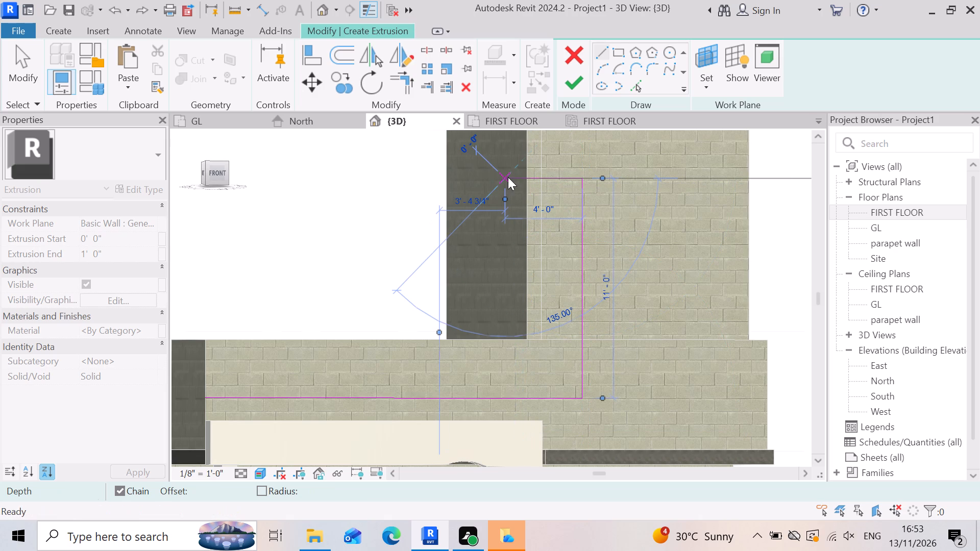
From the start of the long horizontal line, sketch a 7" vertical end line and a 17' 9" horizontal line parallel to it.
scroll(573, 349, "down", 2)
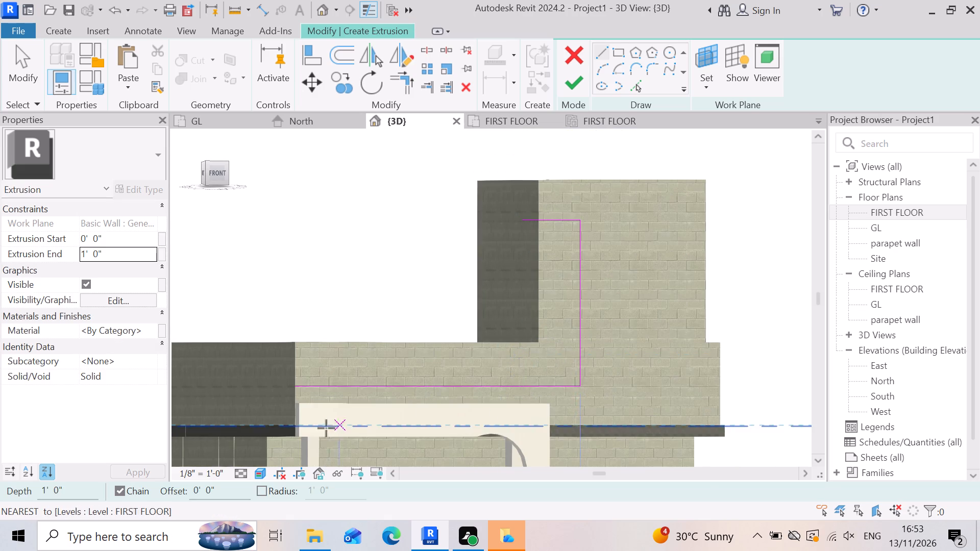
scroll(322, 430, "up", 11)
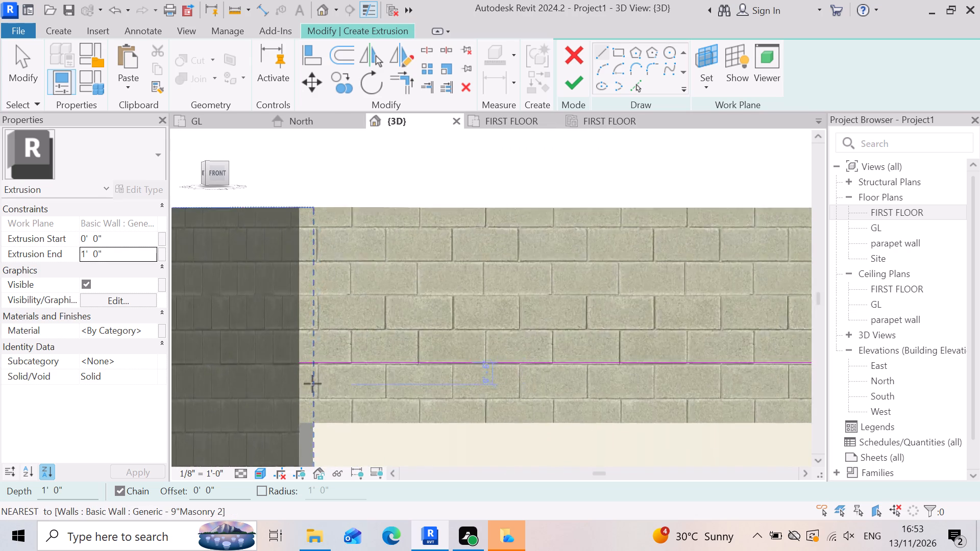
scroll(300, 359, "up", 5)
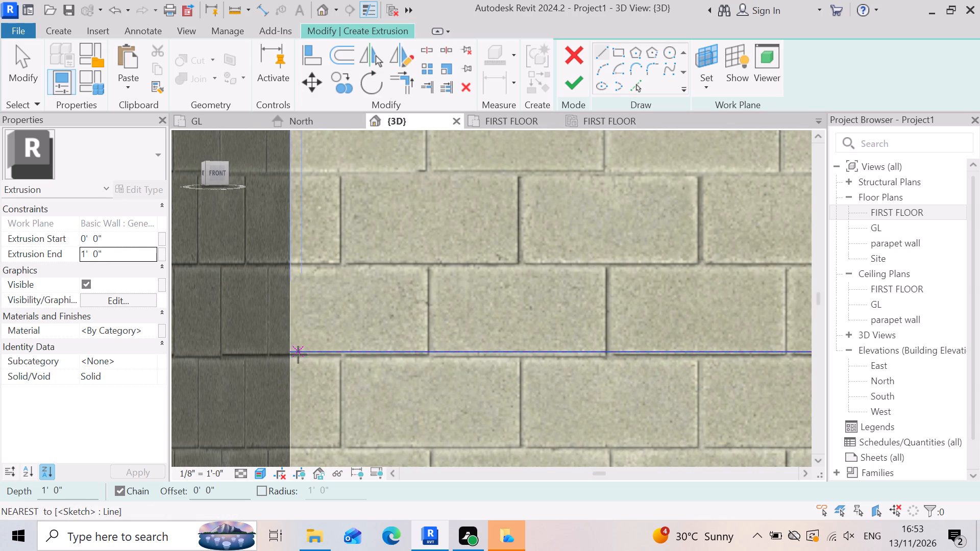
left_click(287, 353)
scroll(282, 355, "down", 3)
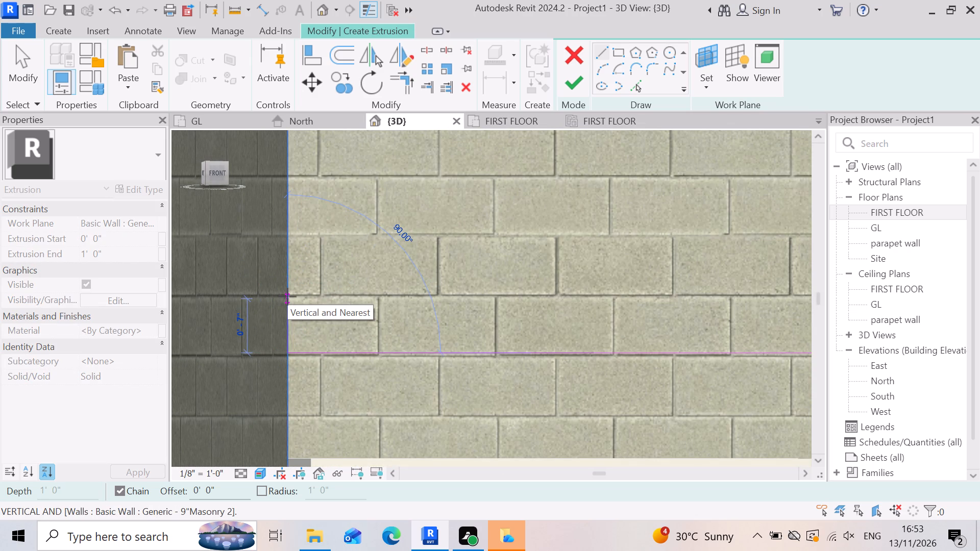
left_click(287, 296)
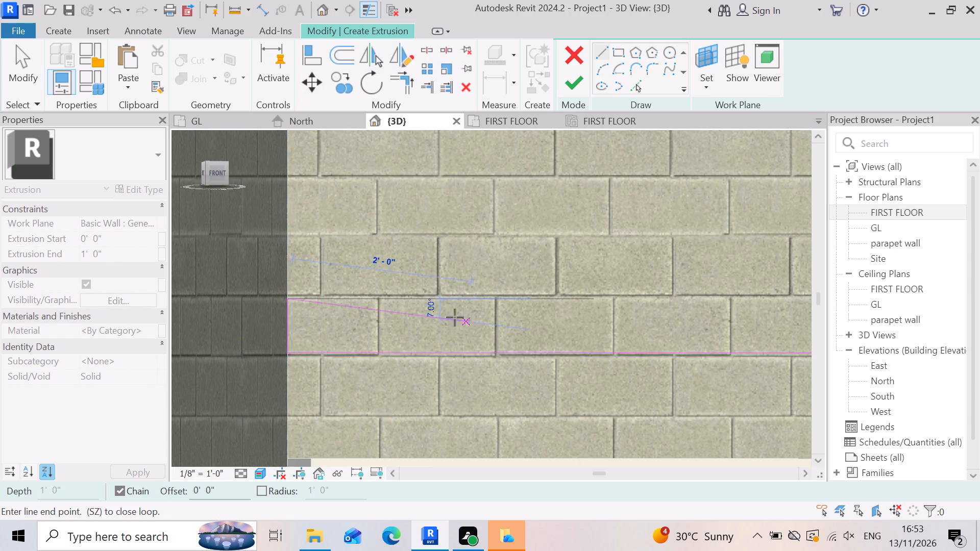
scroll(449, 316, "down", 11)
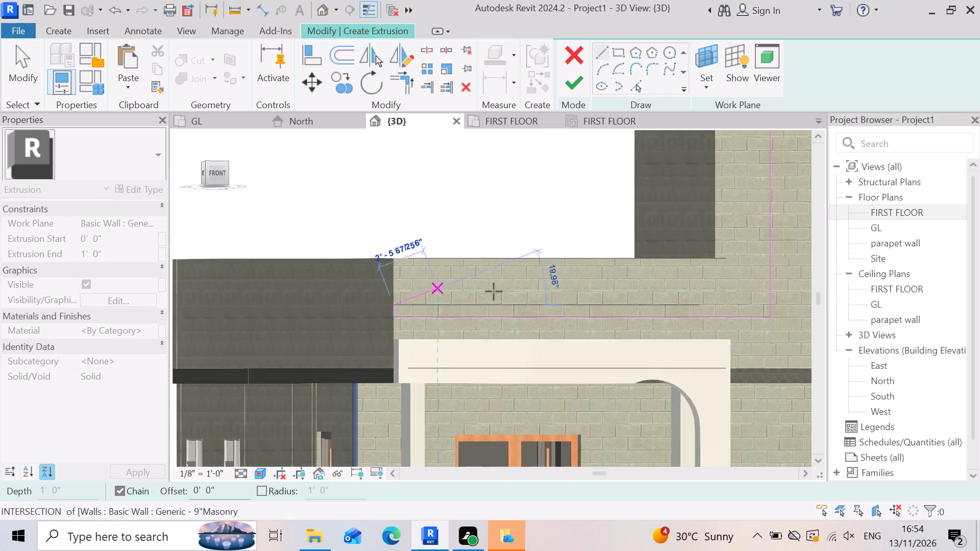
scroll(731, 296, "up", 6)
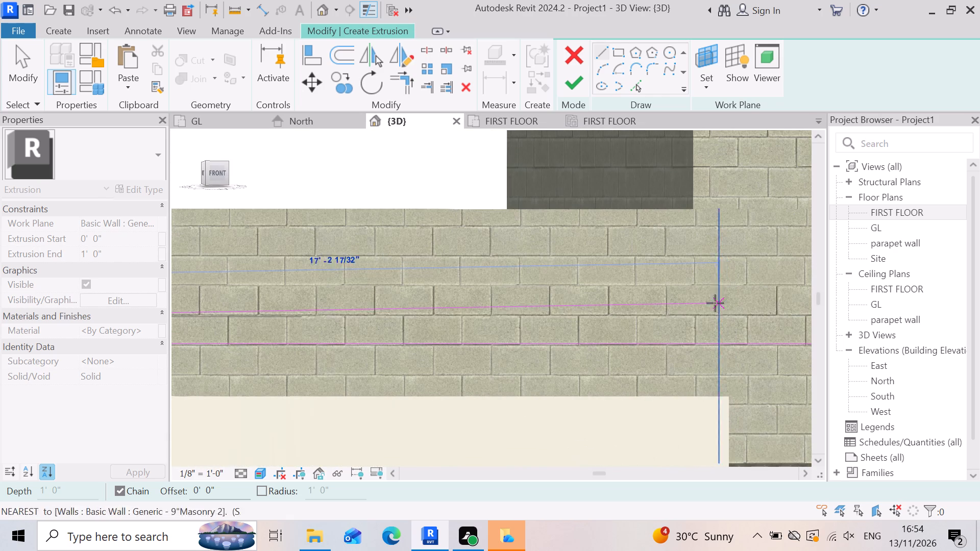
left_click(744, 310)
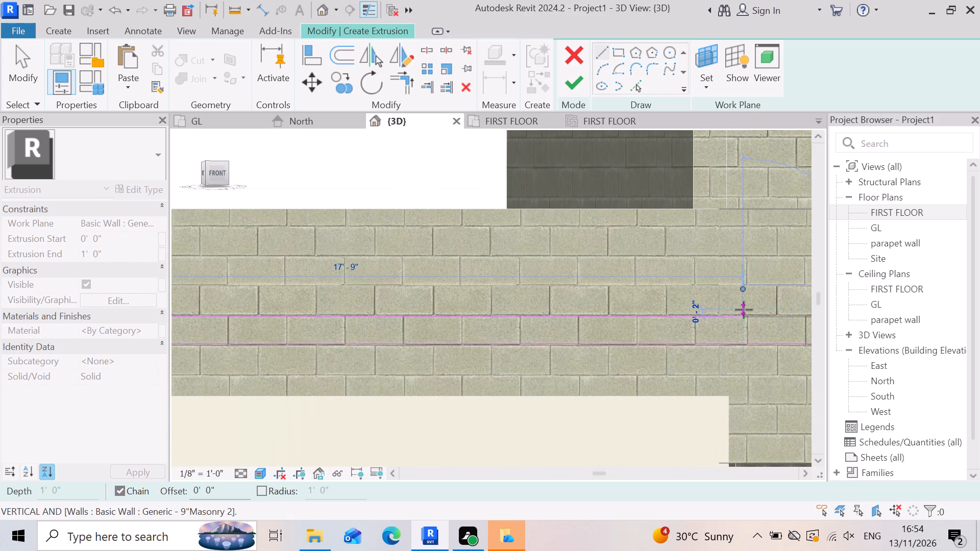
key("grave")
scroll(514, 360, "down", 3)
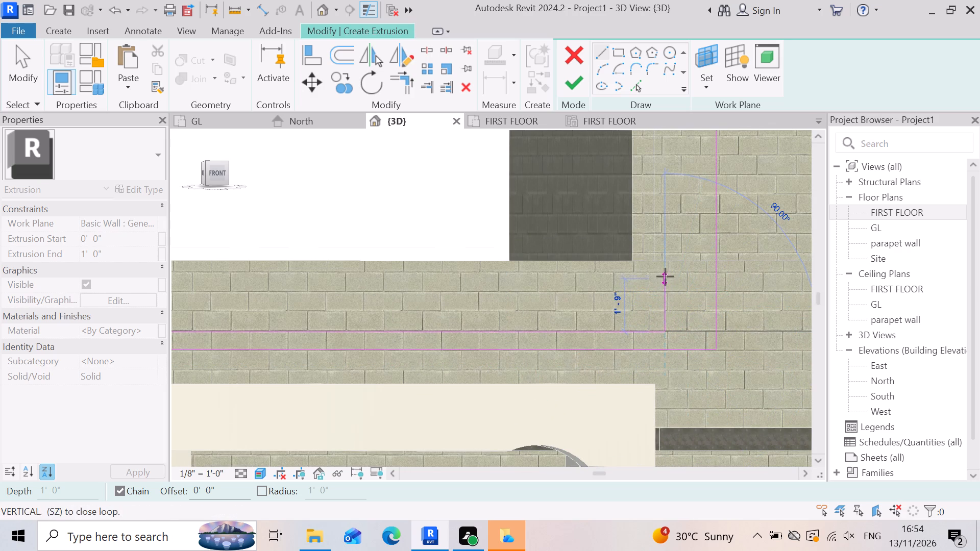
key("ctrl+z")
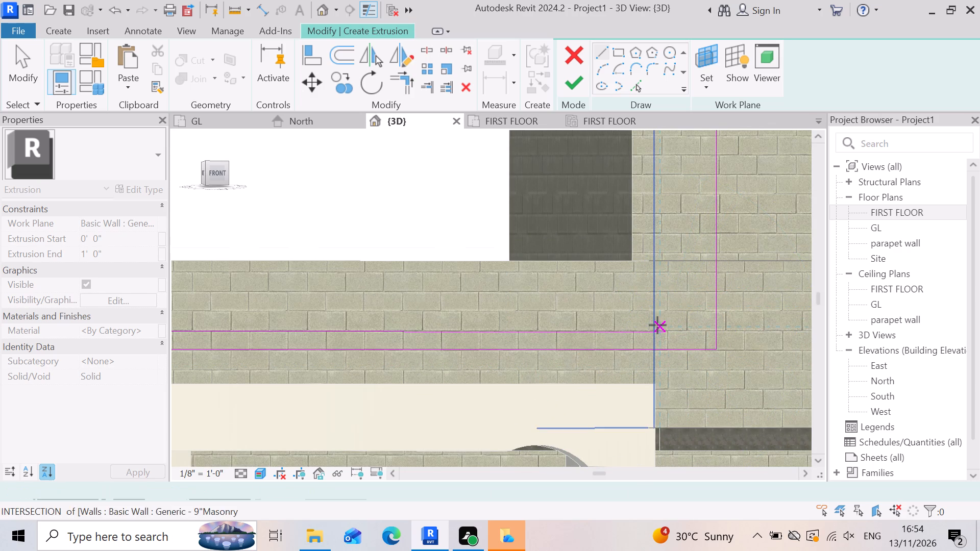
scroll(681, 339, "up", 5)
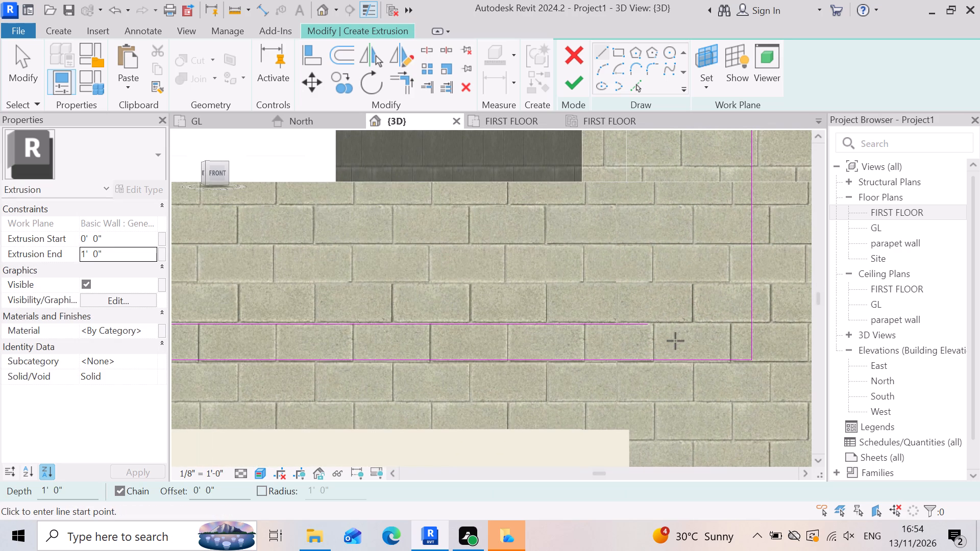
key("grave")
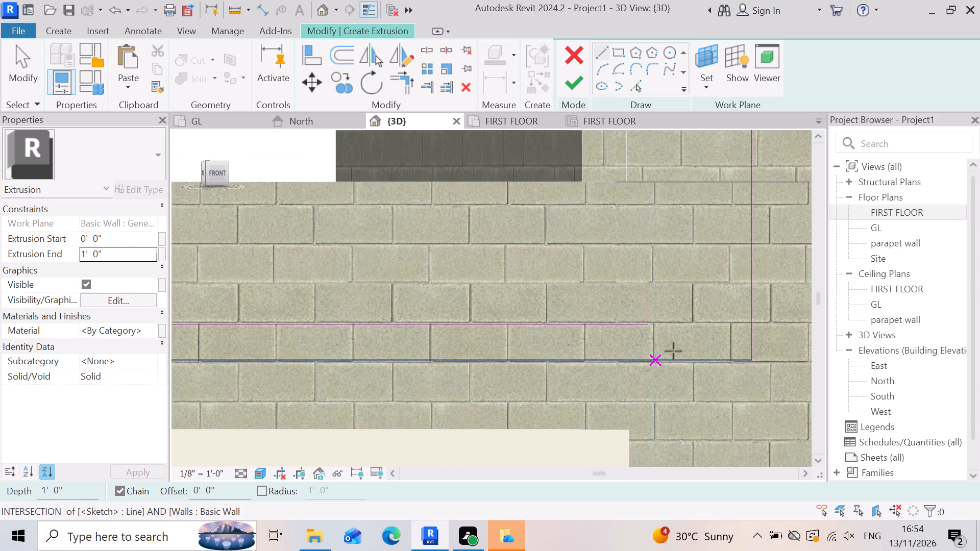
key("Escape")
Extend the upper of the two parallel horizontal lines on the parapet to a length of about 18' 8 1/4".
scroll(674, 332, "up", 5)
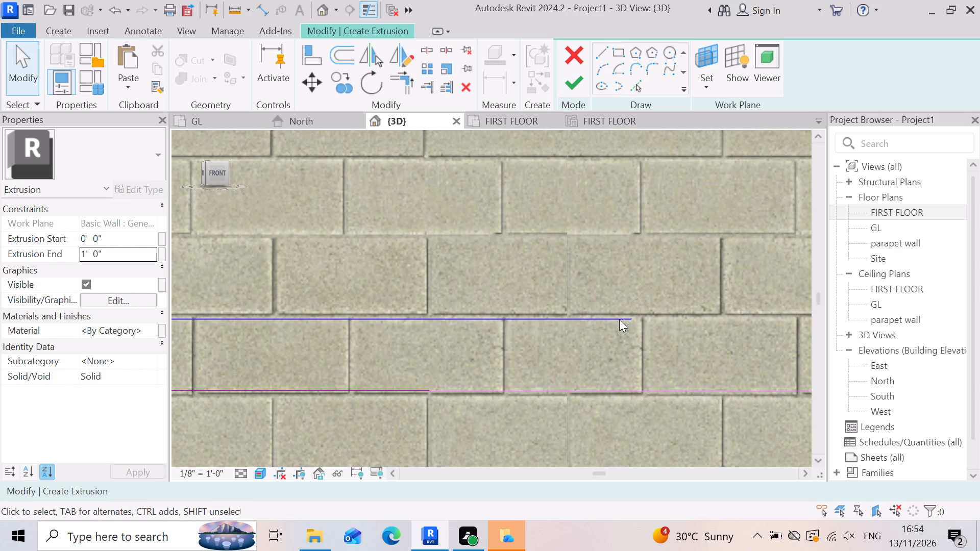
left_click(619, 319)
left_click_drag(628, 316, 675, 316)
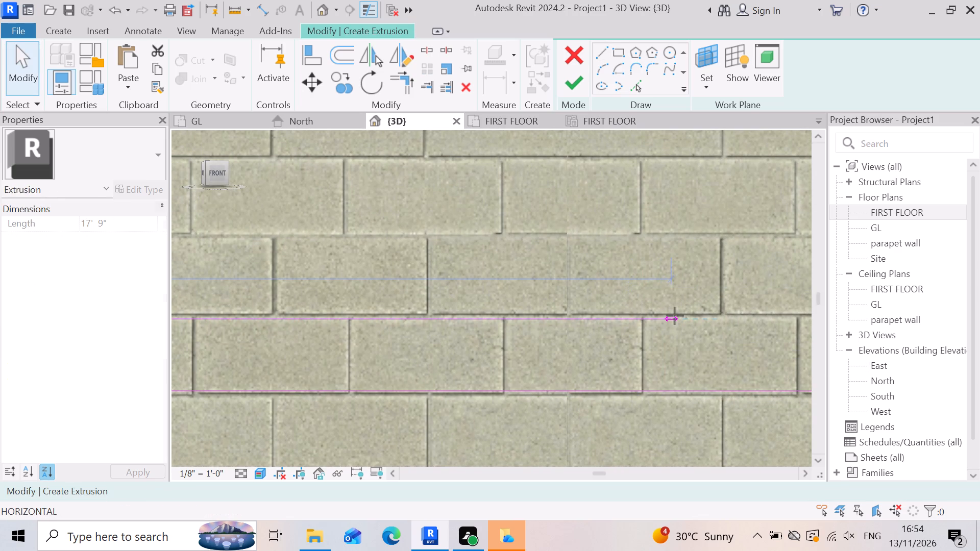
left_click_drag(675, 316, 687, 317)
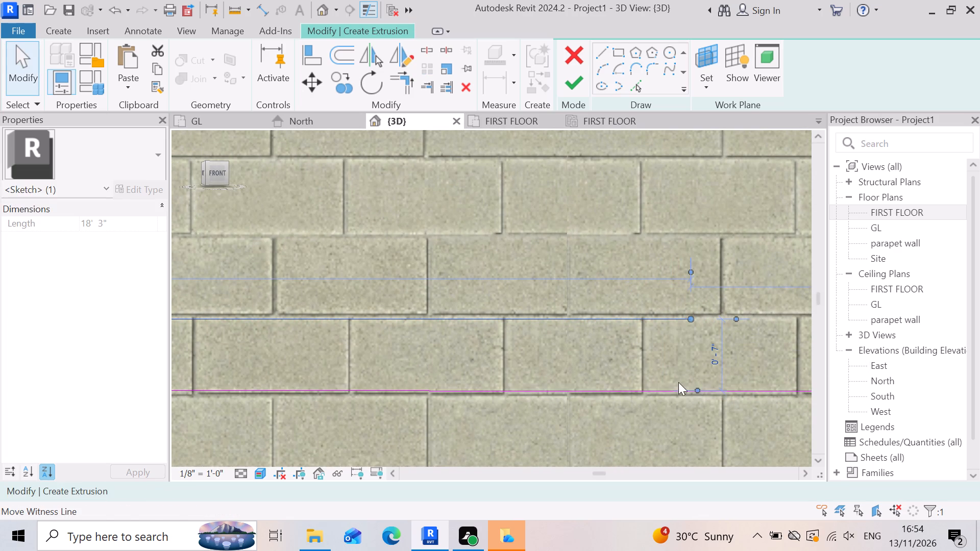
key("Escape")
scroll(705, 383, "down", 7)
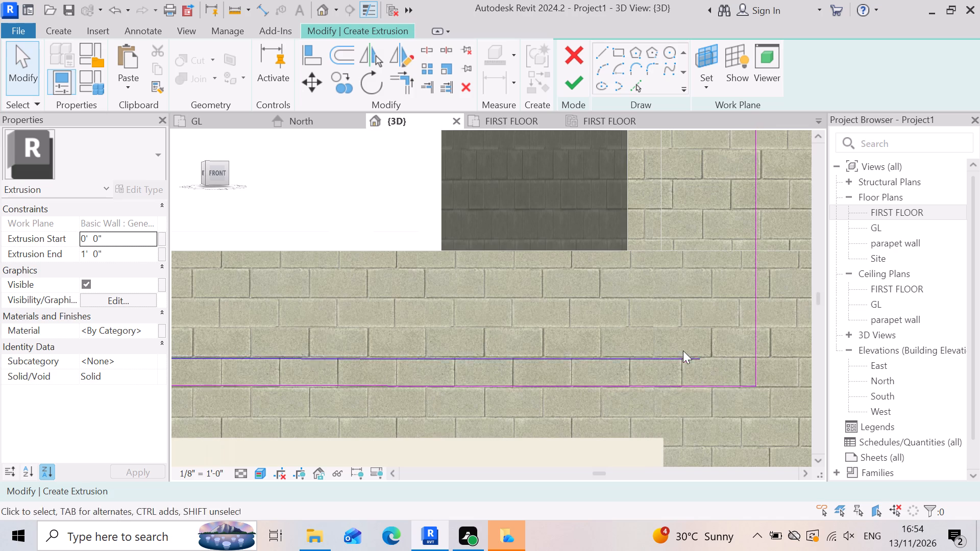
scroll(688, 347, "up", 9)
left_click(667, 374)
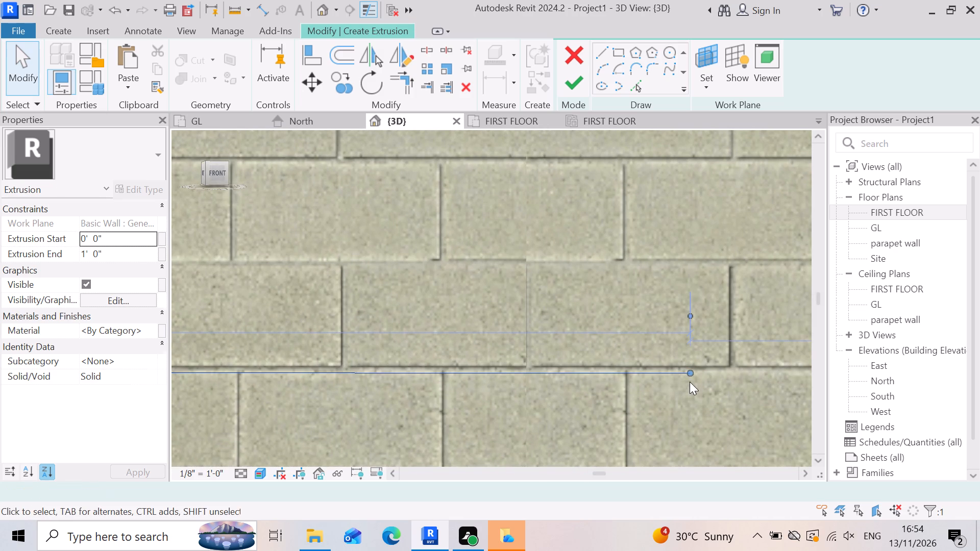
left_click_drag(692, 373, 760, 371)
scroll(569, 382, "down", 9)
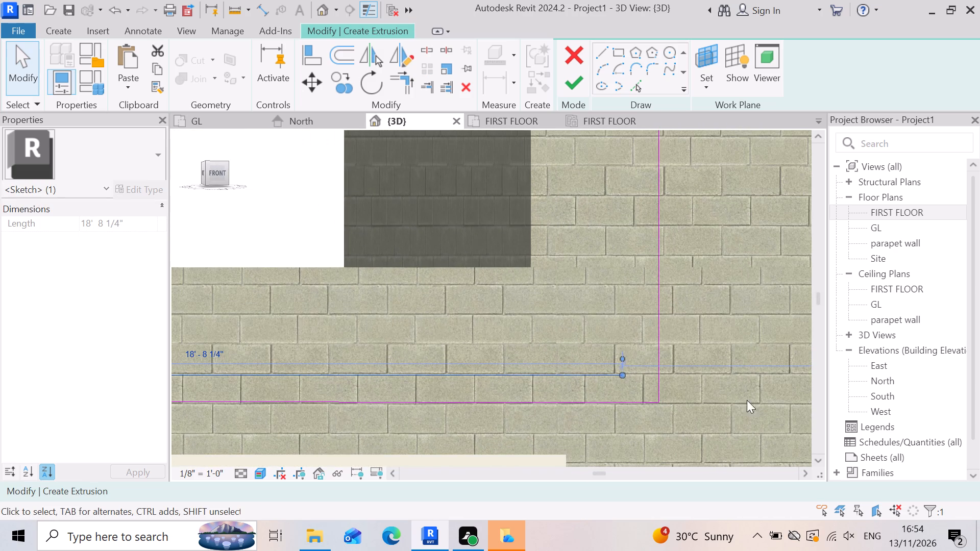
left_click(699, 413)
From the extended line's end, sketch chained lines about 9' 6" up the tower and 2' 3" back horizontally, parallel to the outer profile.
scroll(629, 382, "up", 7)
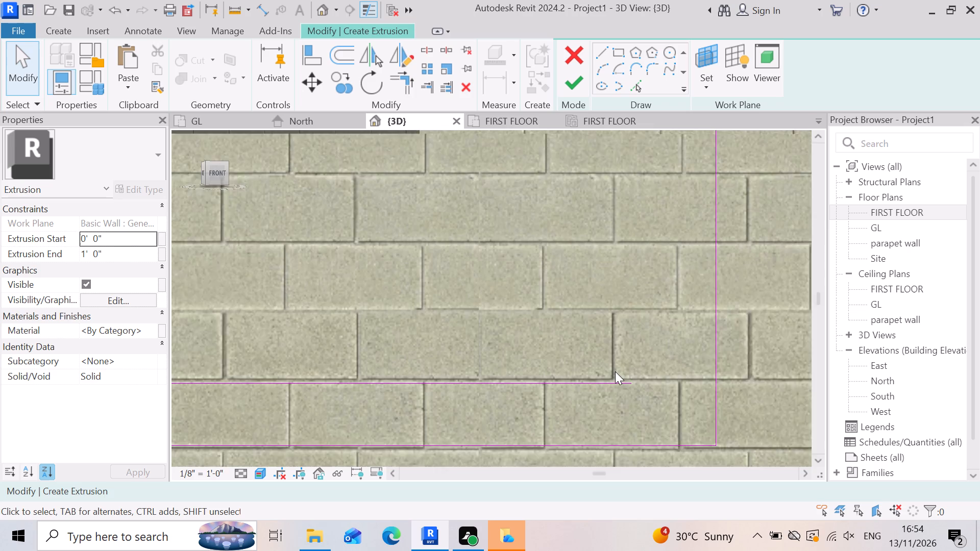
scroll(615, 371, "up", 3)
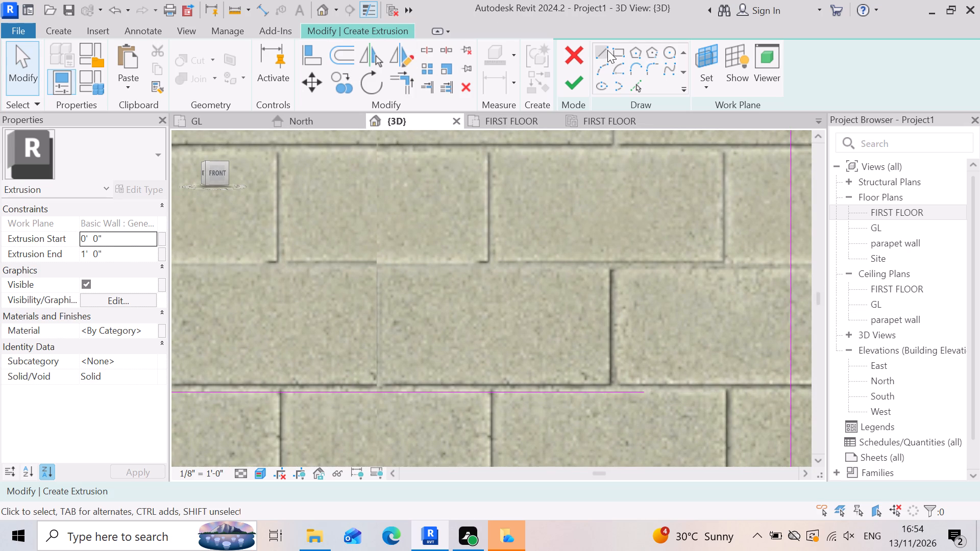
left_click(607, 50)
left_click(645, 397)
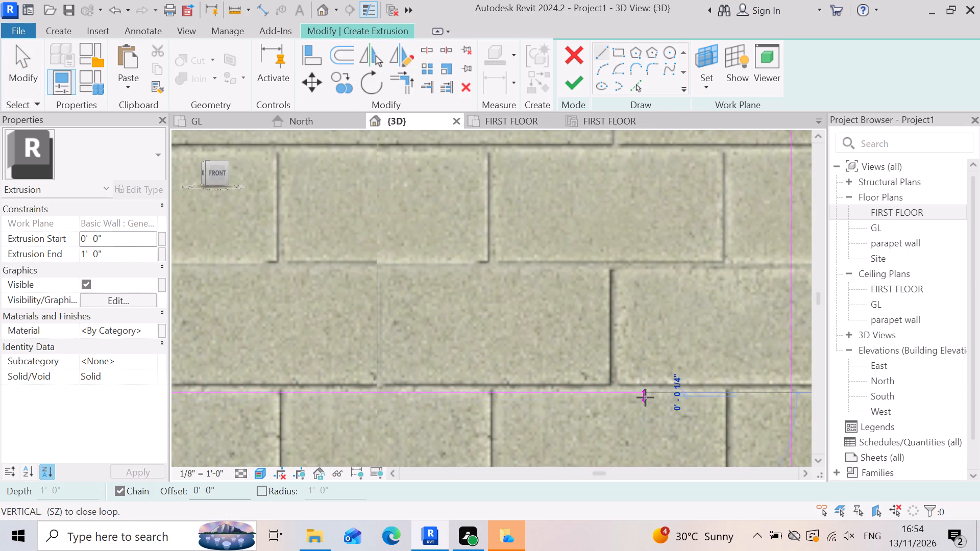
scroll(647, 405, "down", 9)
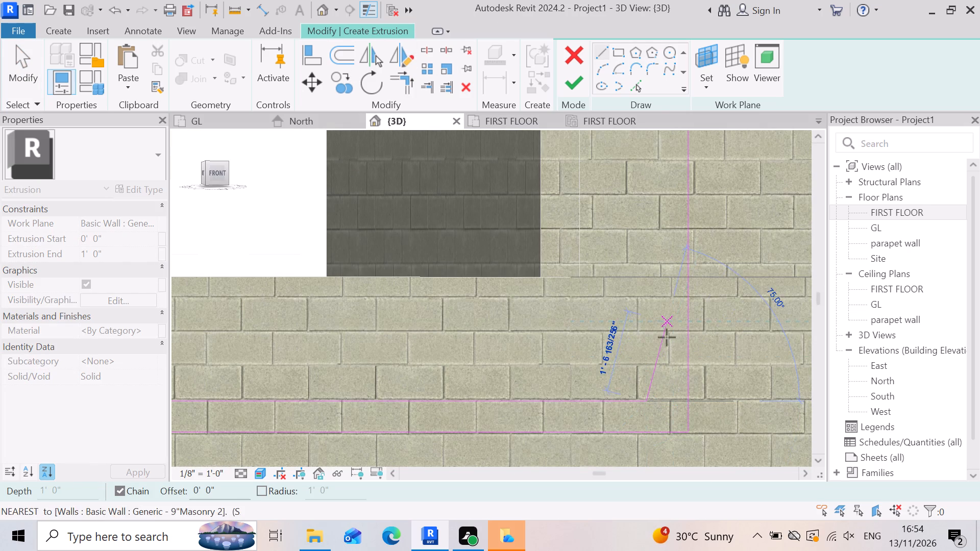
scroll(675, 370, "down", 6)
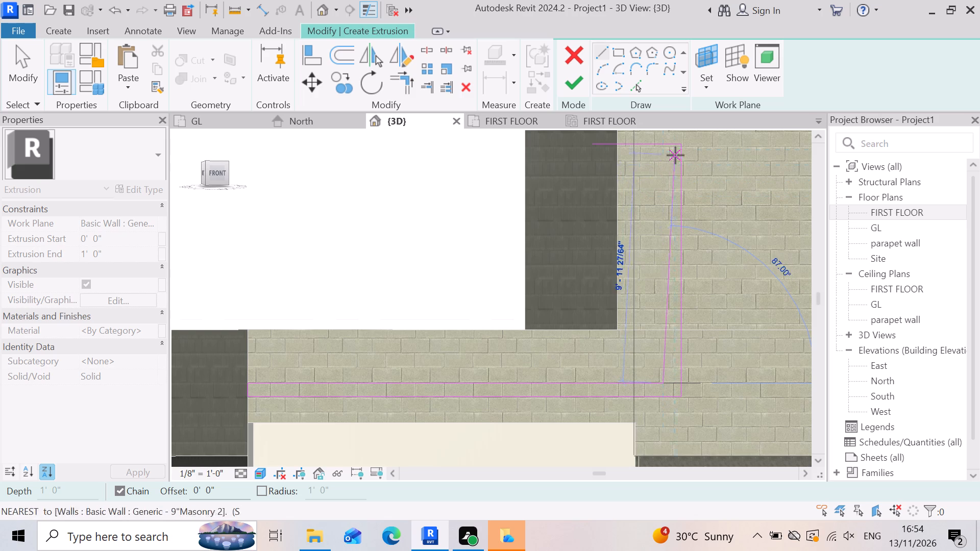
scroll(665, 157, "up", 2)
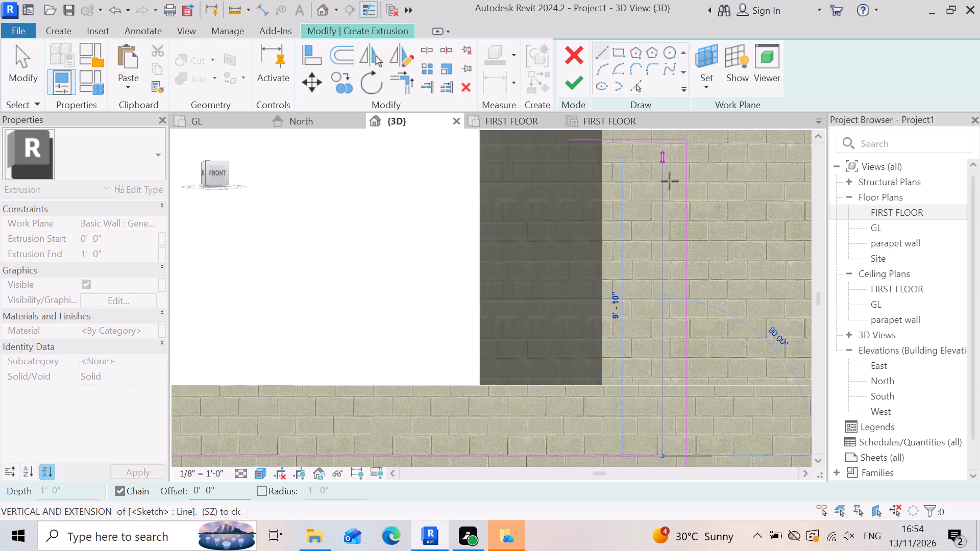
scroll(671, 188, "down", 4)
scroll(671, 188, "up", 4)
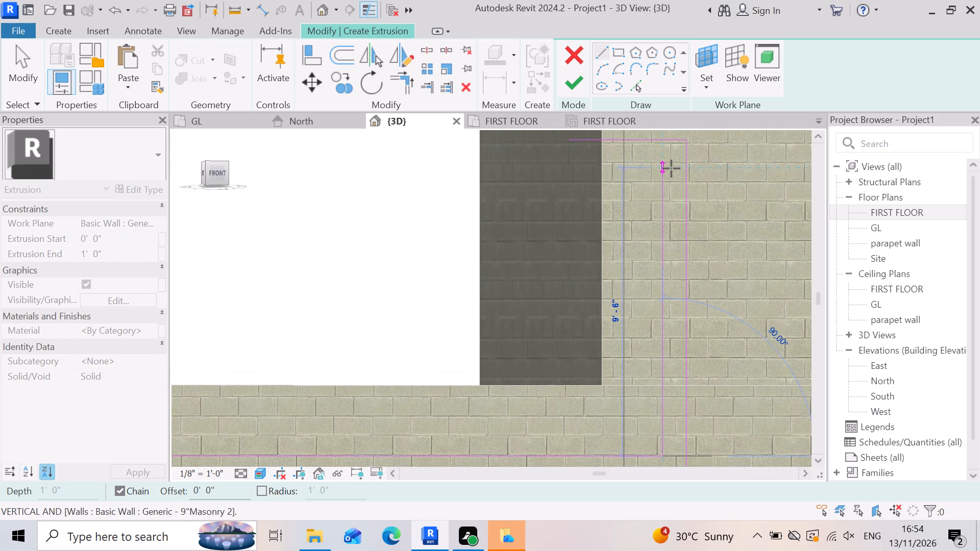
left_click(671, 168)
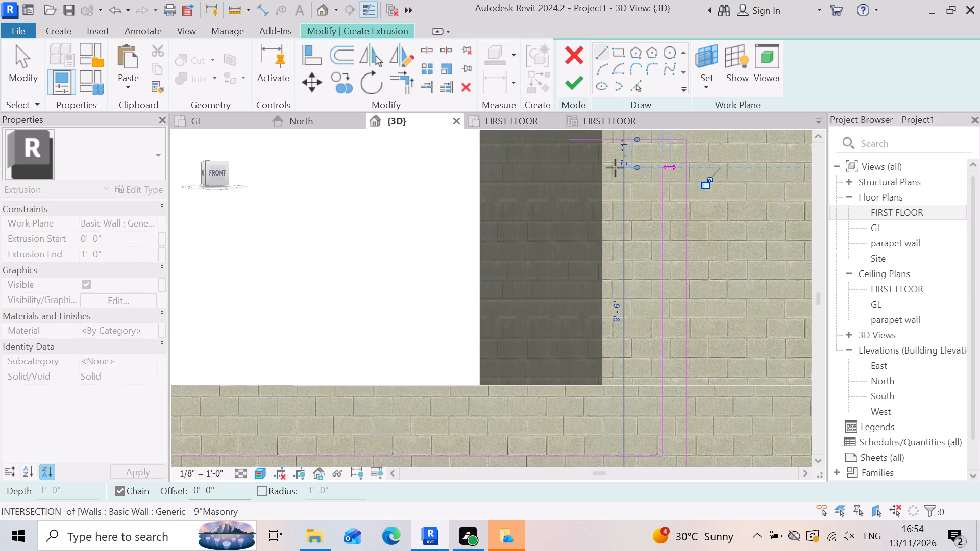
left_click(597, 173)
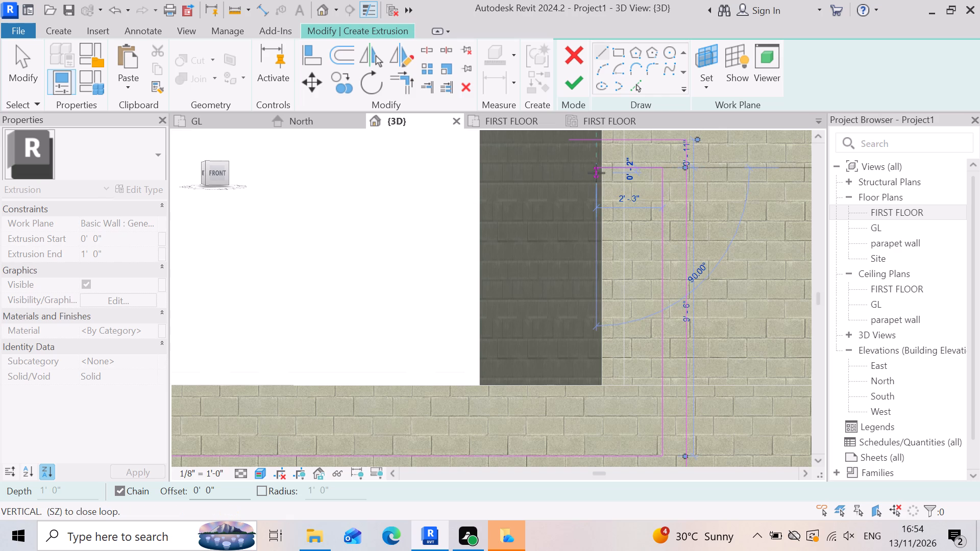
key("Escape")
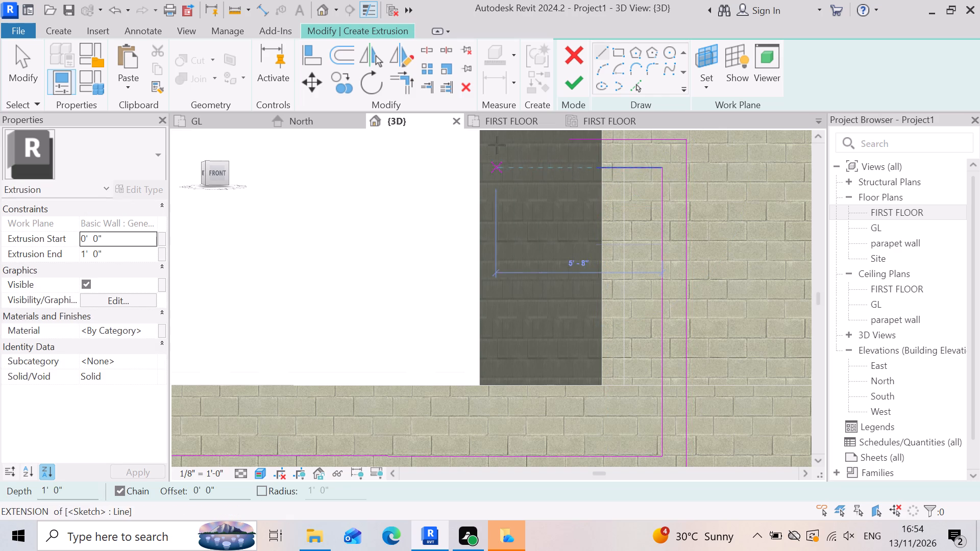
key("Escape")
Open a gap at the inner corner by raising the vertical line's lower end and shortening the inner horizontal line to about 18' 3".
scroll(655, 159, "down", 6)
scroll(636, 241, "up", 2)
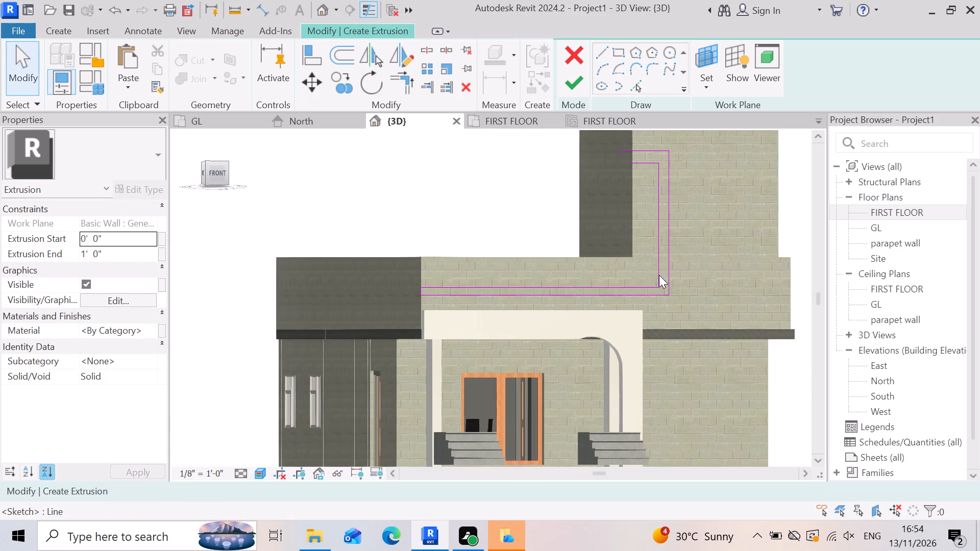
scroll(659, 275, "up", 7)
left_click(655, 274)
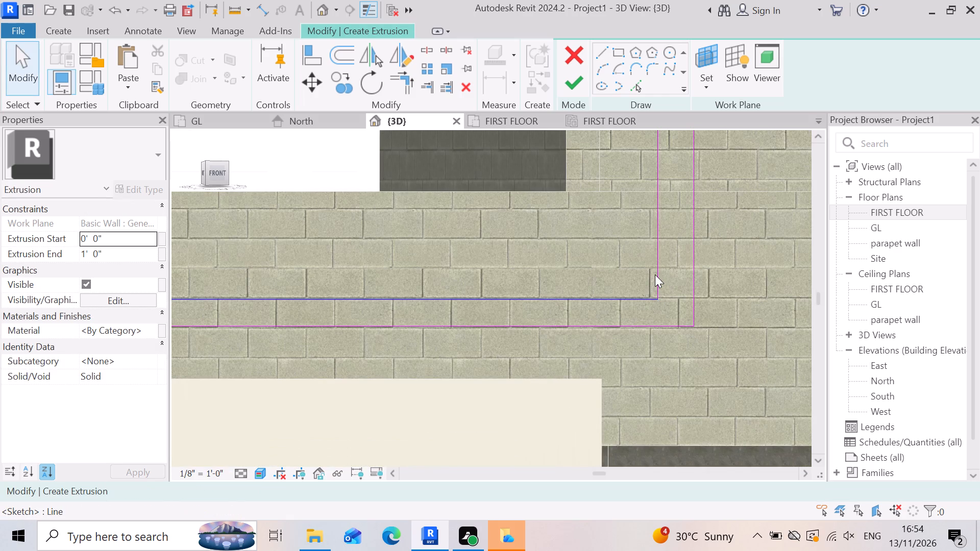
scroll(657, 301, "up", 3)
left_click_drag(659, 296, 657, 266)
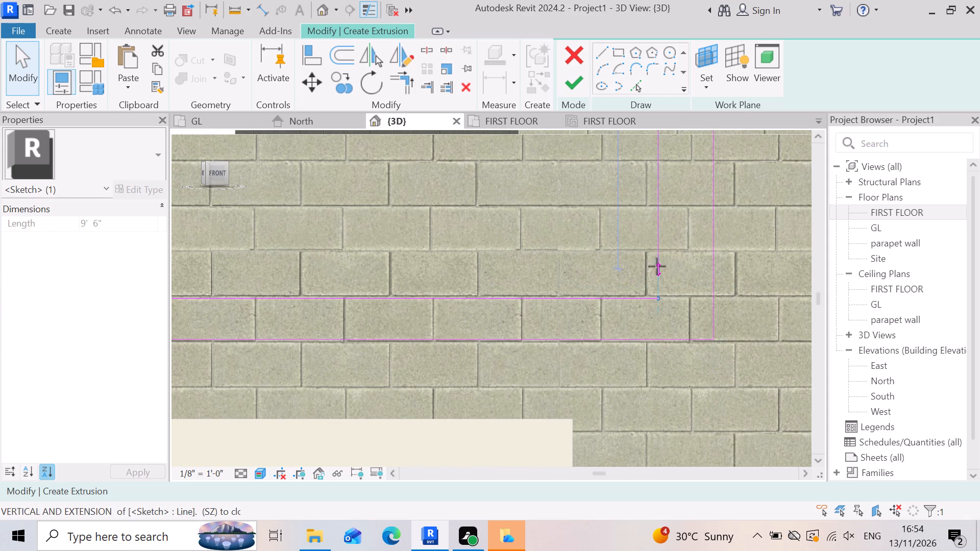
left_click_drag(657, 266, 663, 194)
key("Escape")
left_click(637, 298)
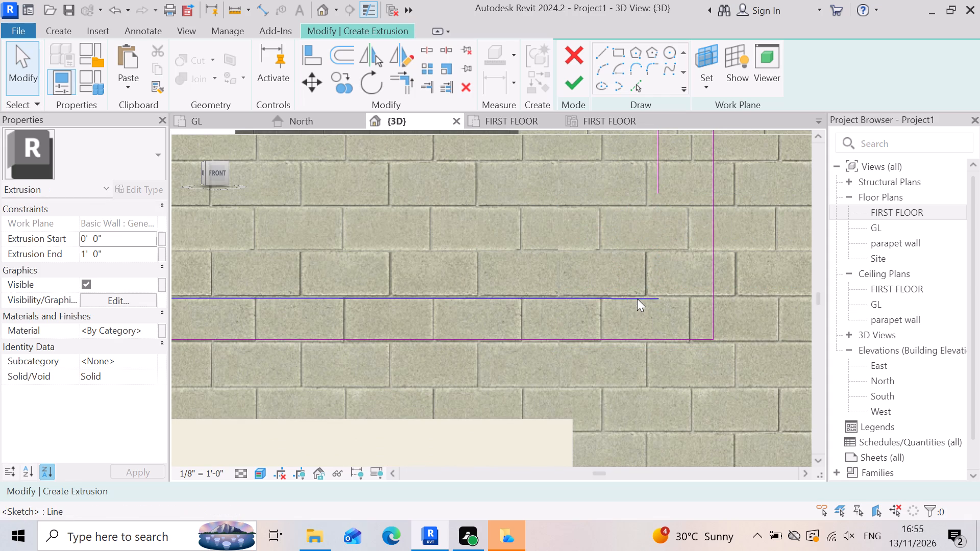
left_click_drag(656, 296, 626, 293)
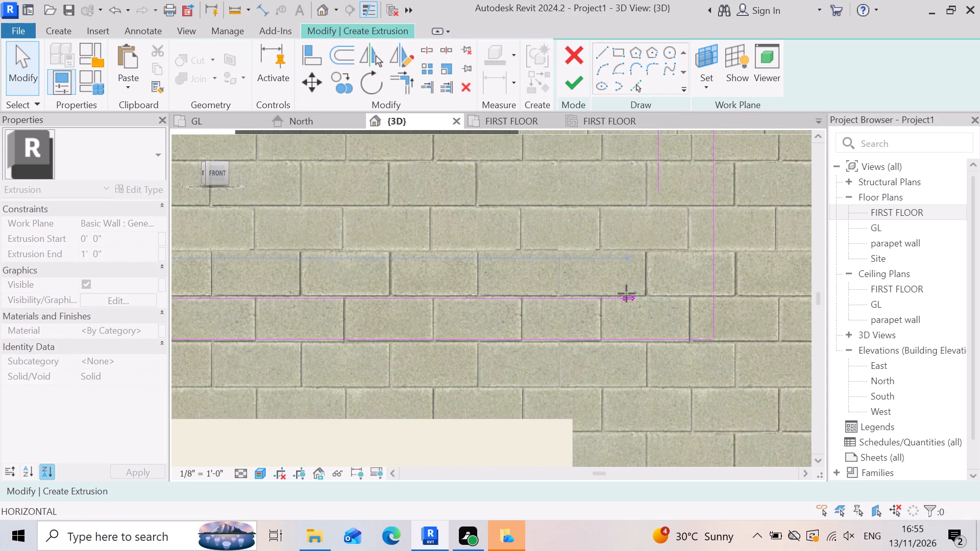
left_click_drag(626, 293, 626, 293)
key("Escape")
scroll(543, 317, "down", 3)
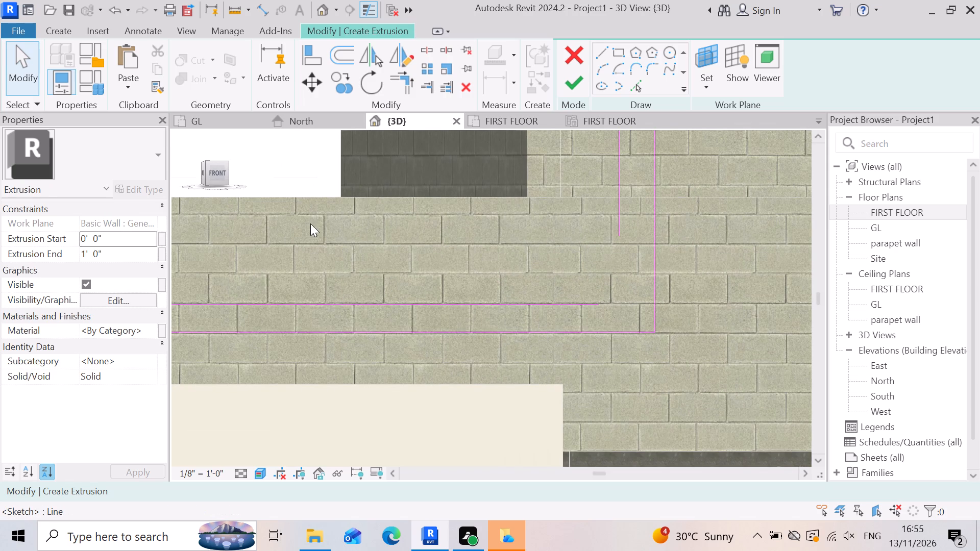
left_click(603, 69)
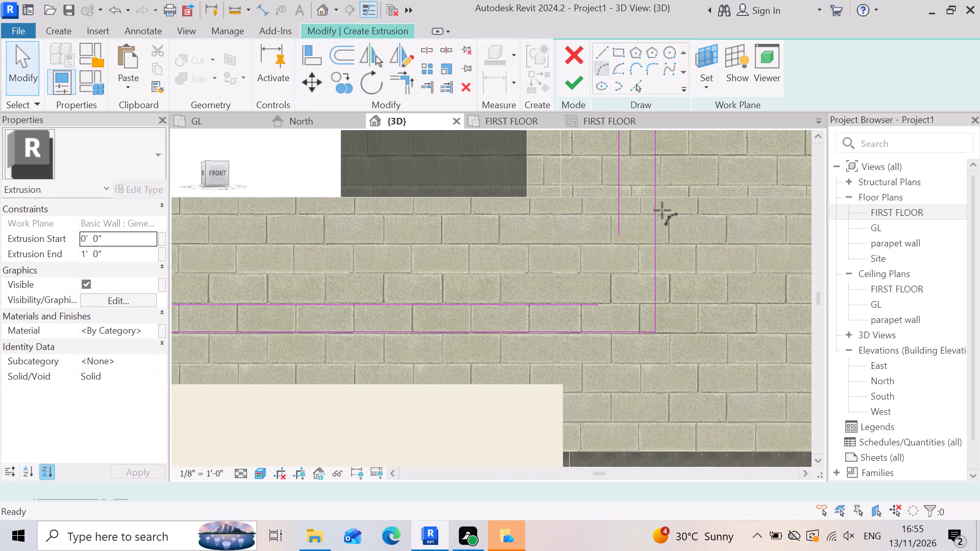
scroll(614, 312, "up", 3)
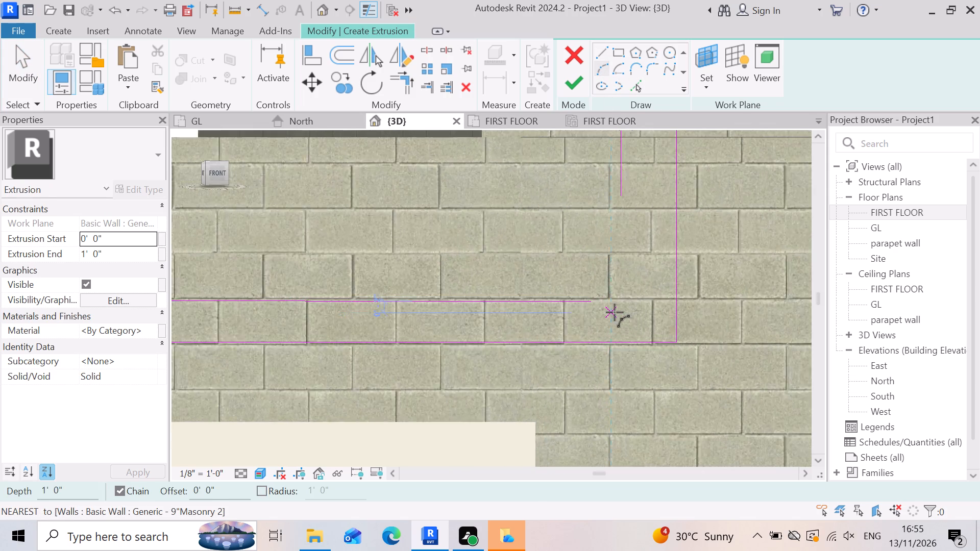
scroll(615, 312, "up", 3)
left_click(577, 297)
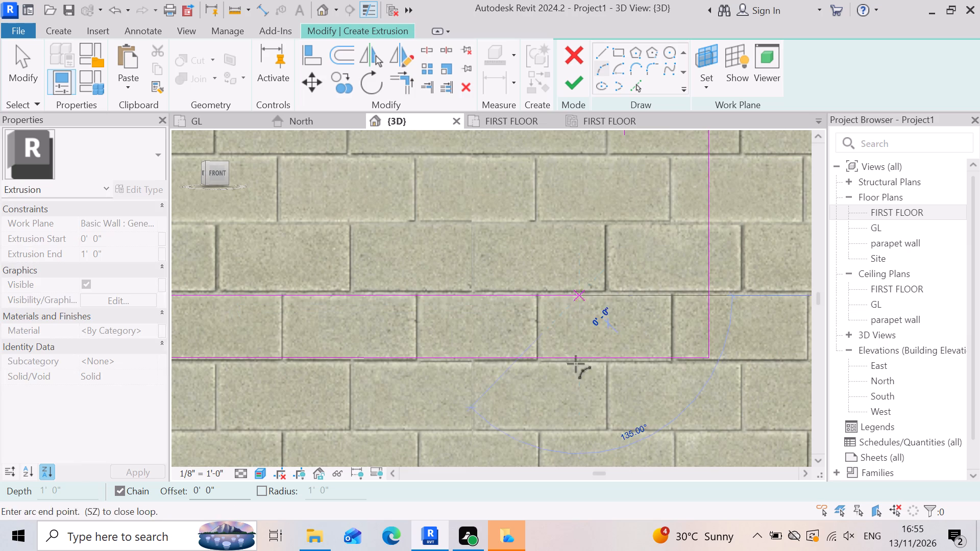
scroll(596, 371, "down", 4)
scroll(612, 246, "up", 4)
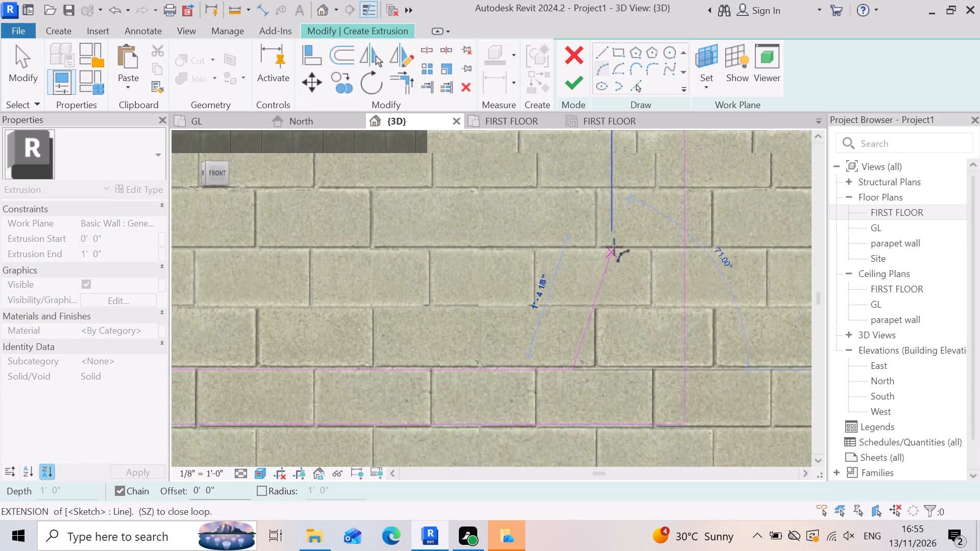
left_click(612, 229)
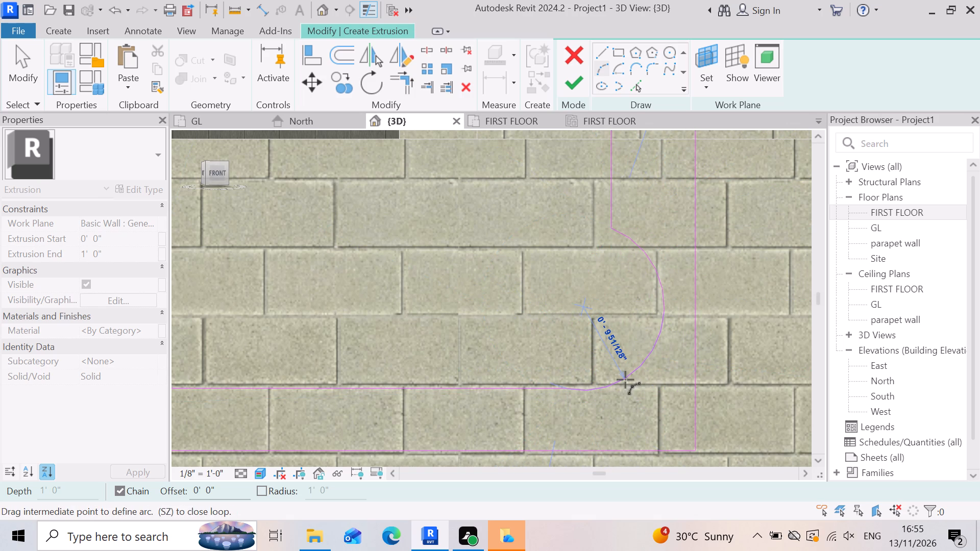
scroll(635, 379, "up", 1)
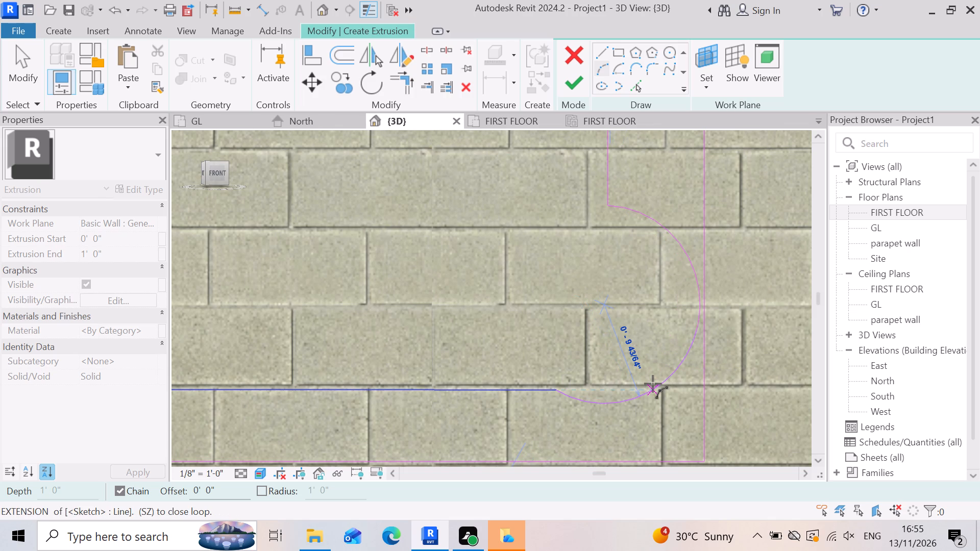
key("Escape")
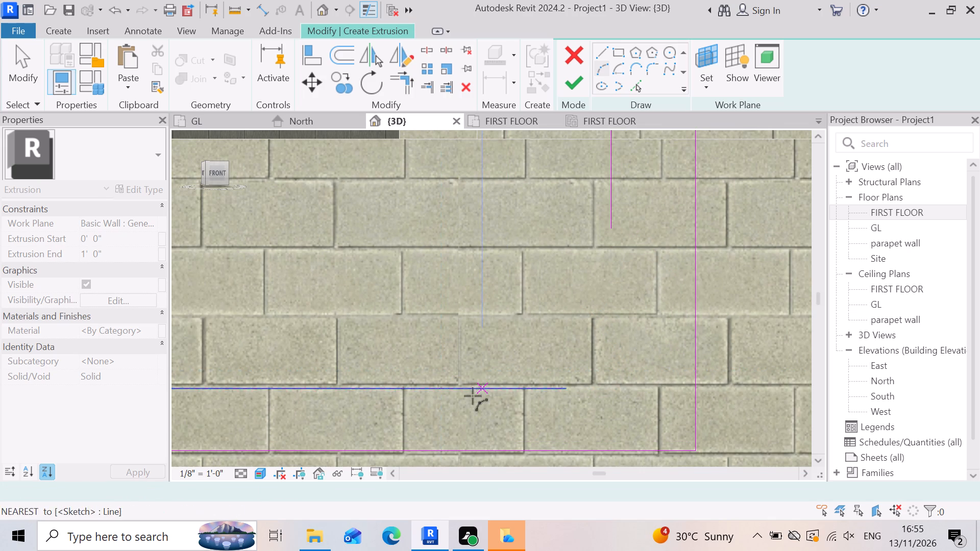
Sketch a start-end-radius arc of about 1' 10" radius from the inner horizontal line to the inner vertical line, bulging toward the outer corner.
left_click(470, 387)
scroll(536, 407, "down", 4)
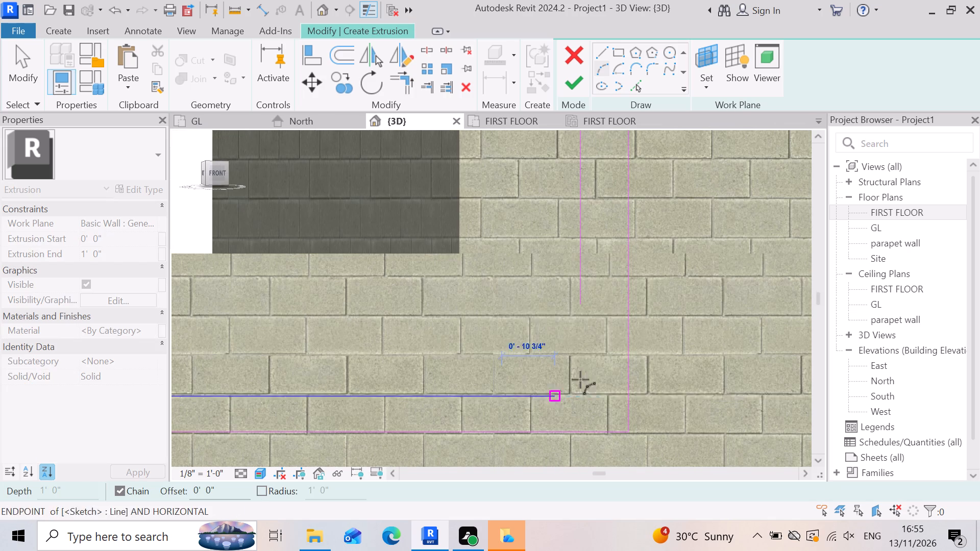
left_click(580, 196)
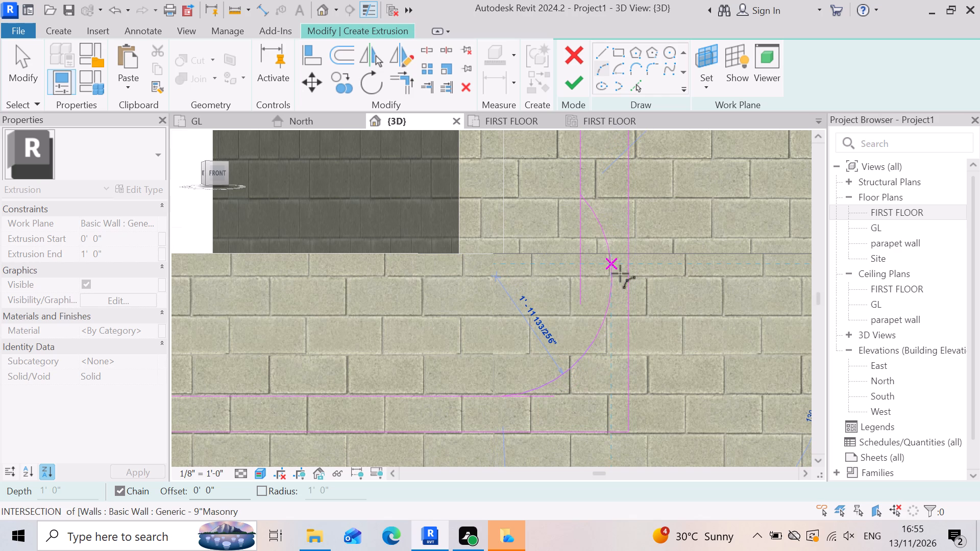
left_click(621, 274)
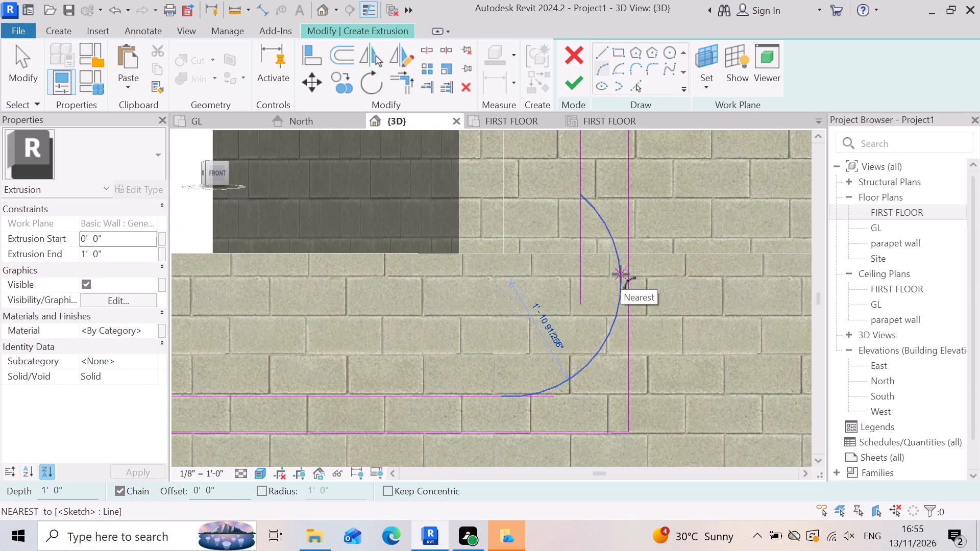
key("Escape")
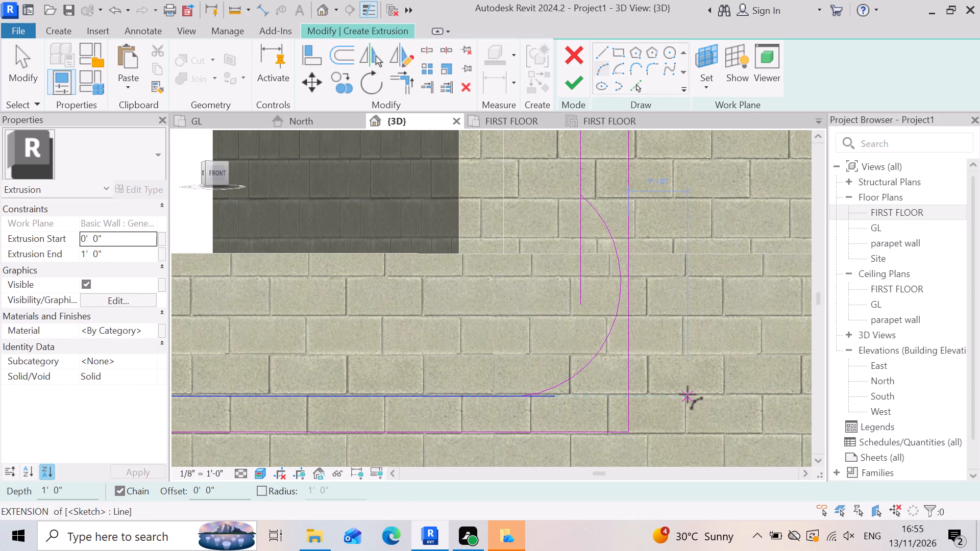
key("Escape")
key("Escape")
Shorten the inner horizontal line back to the arc's start point, to a length of about 17' 4 1/4".
scroll(536, 414, "up", 6)
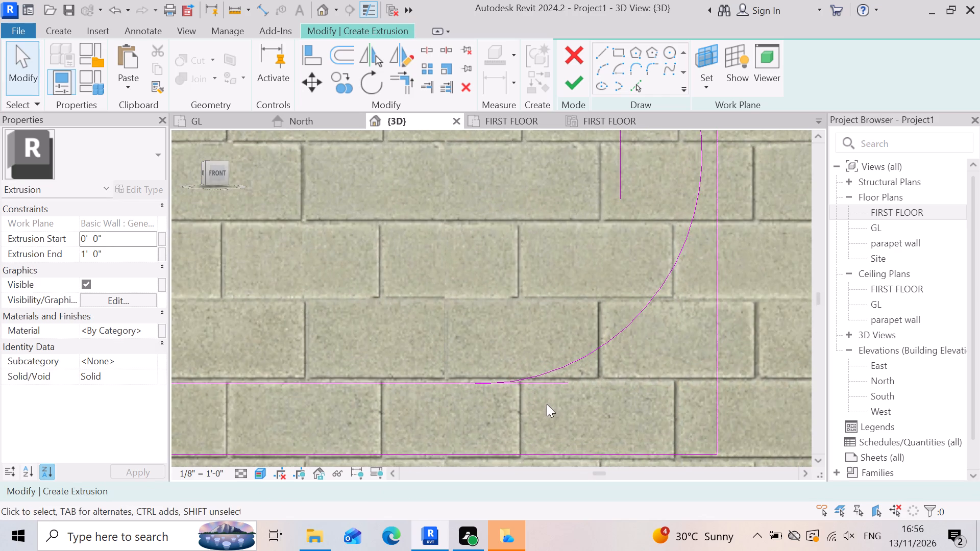
scroll(547, 404, "up", 2)
left_click(555, 371)
scroll(553, 385, "up", 3)
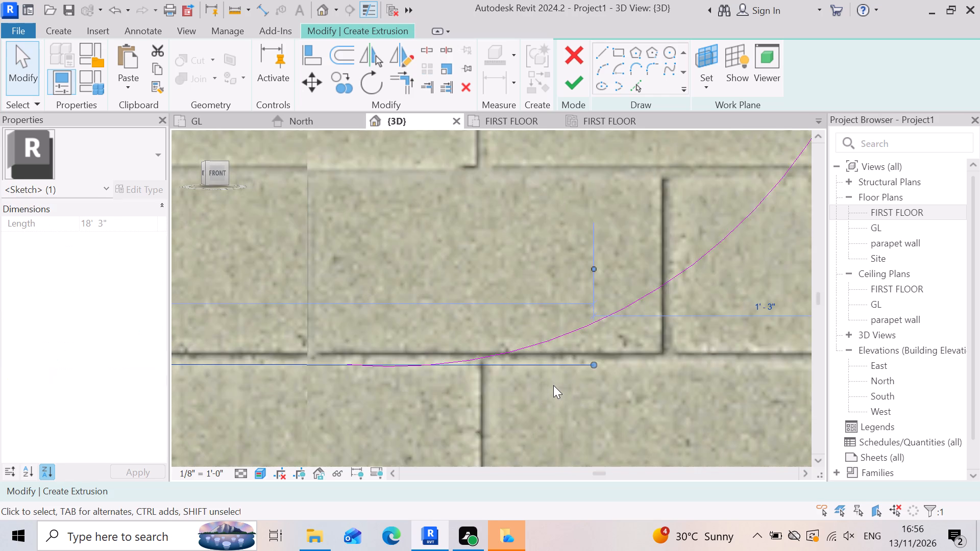
scroll(553, 385, "up", 2)
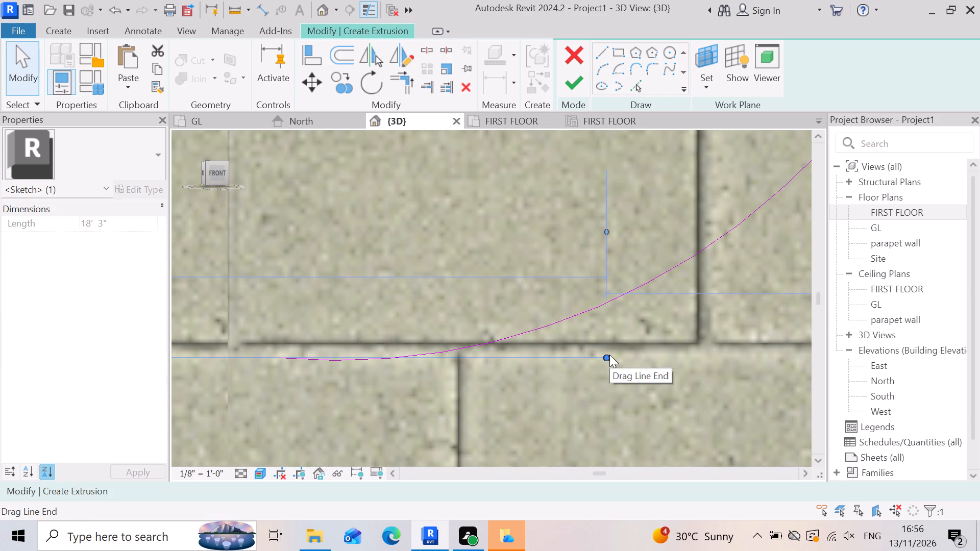
left_click_drag(609, 355, 438, 358)
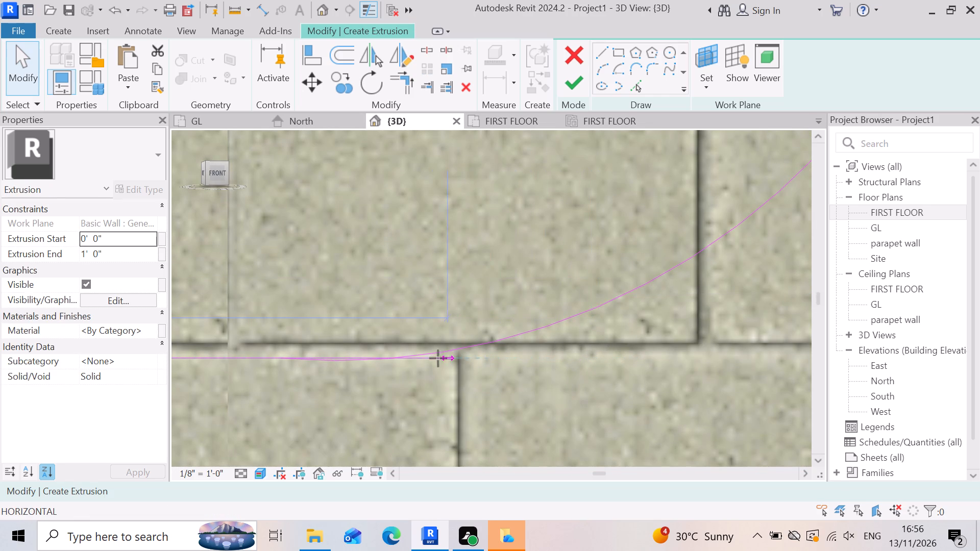
left_click_drag(438, 358, 279, 352)
key("Escape")
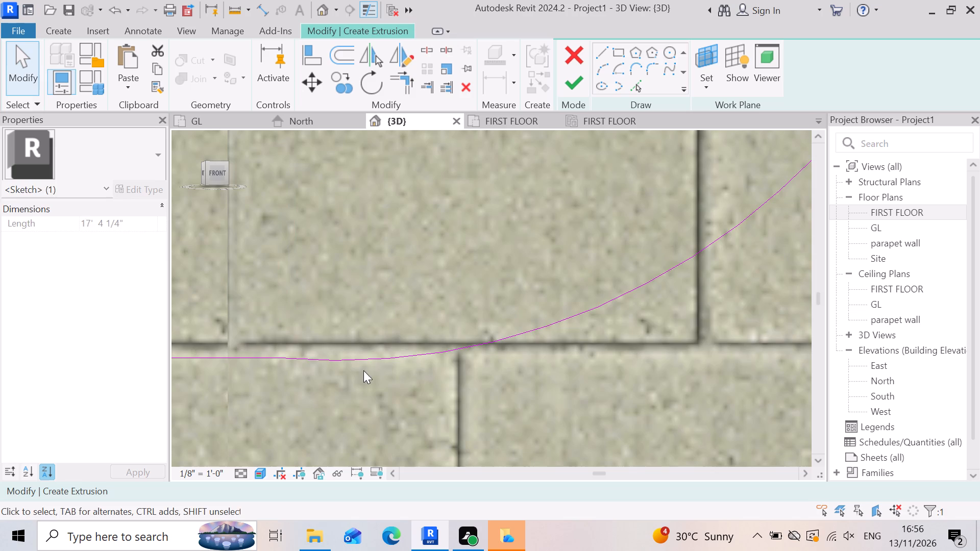
scroll(400, 340, "down", 3)
scroll(314, 372, "up", 11)
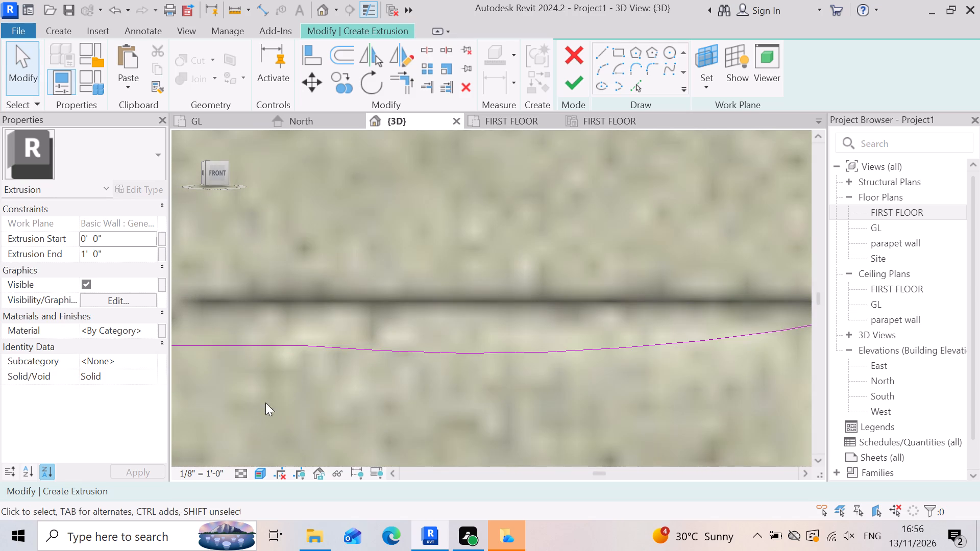
scroll(374, 327, "down", 12)
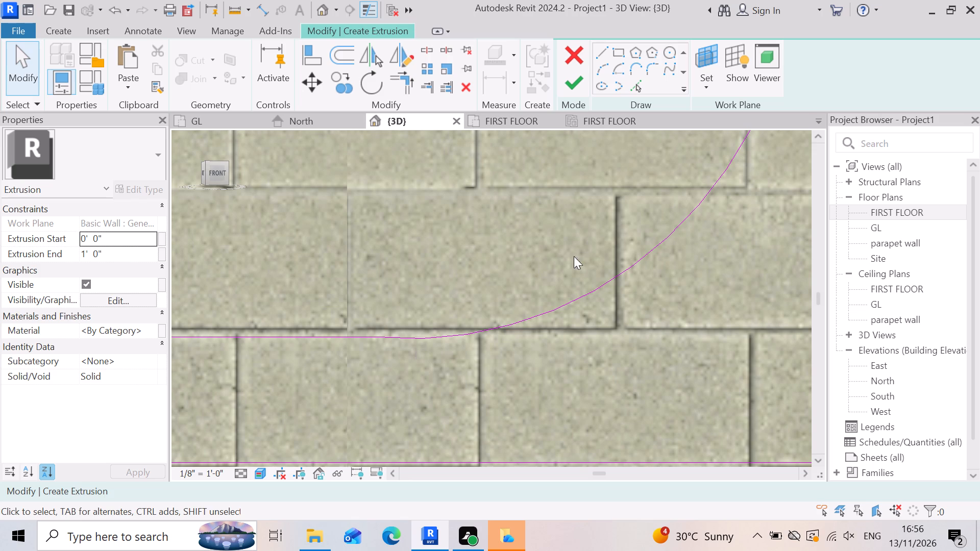
Raise the inner vertical line's lower end to the arc's upper endpoint, giving a length of about 6' 2 3/8".
scroll(597, 325, "down", 10)
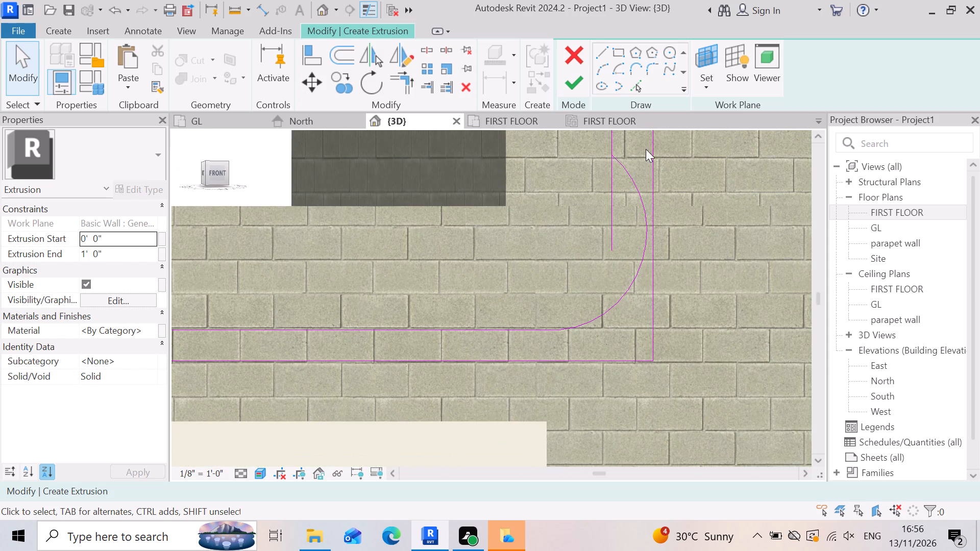
scroll(638, 129, "up", 9)
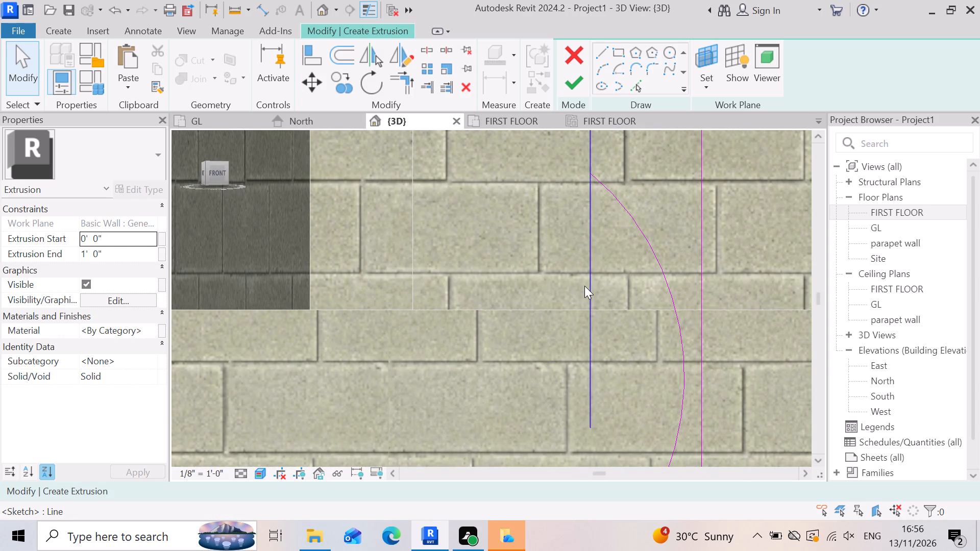
left_click(586, 285)
left_click_drag(588, 428, 588, 360)
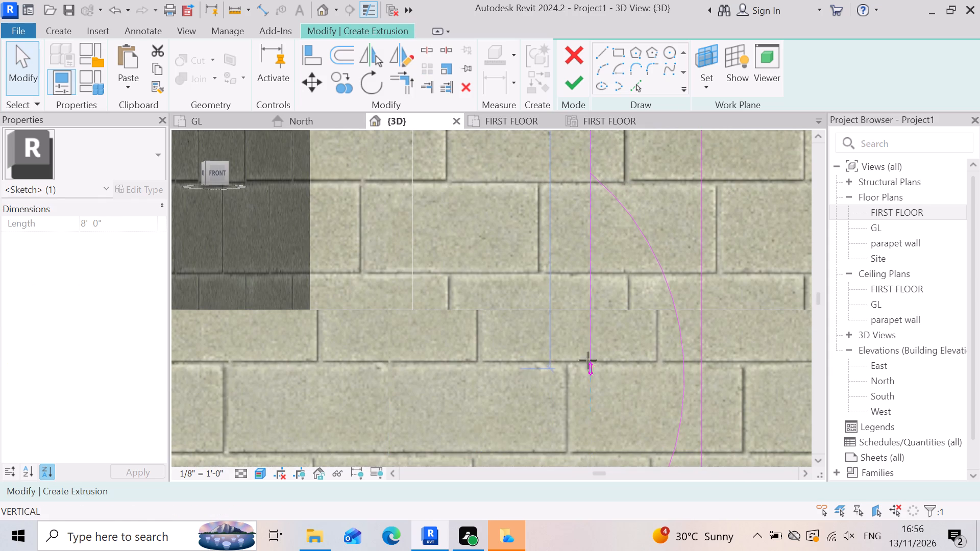
left_click_drag(588, 360, 588, 178)
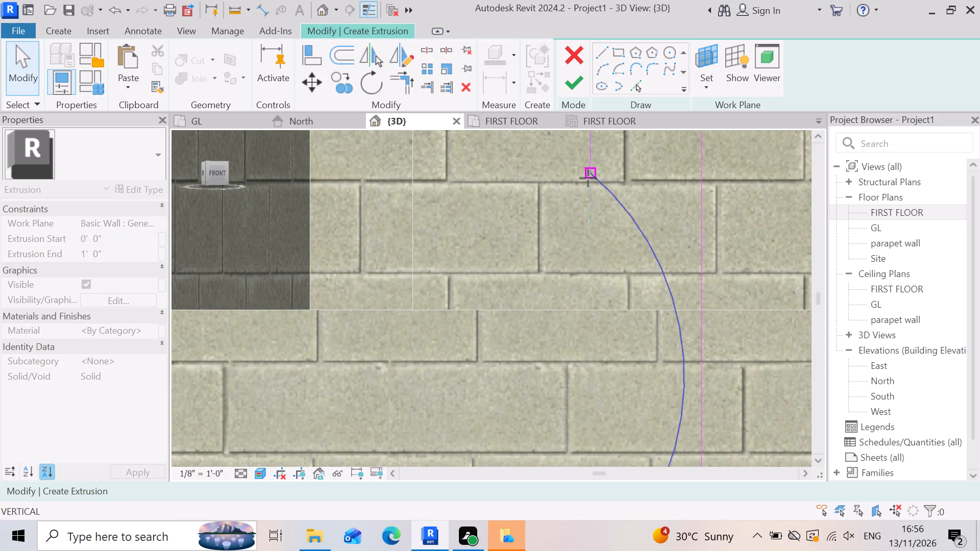
left_click_drag(588, 178, 579, 170)
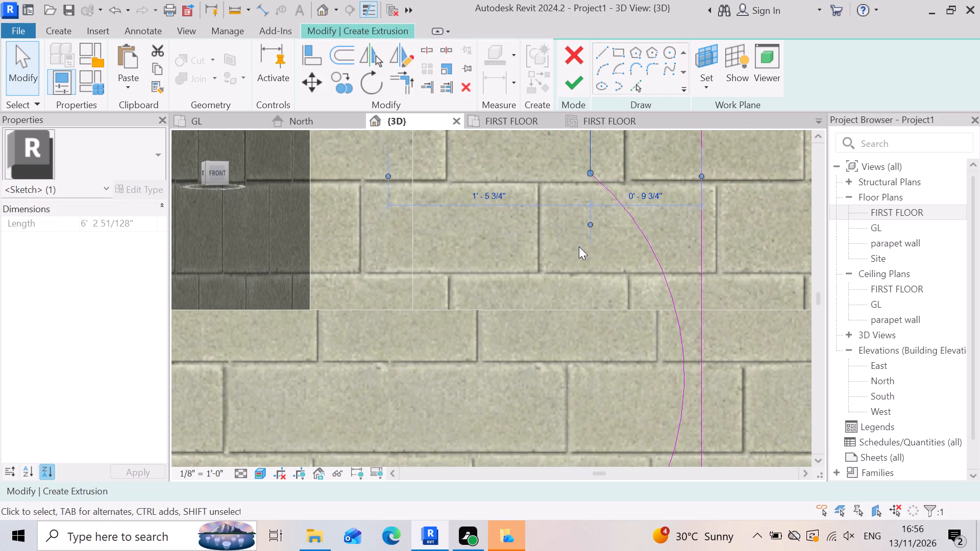
key("Escape")
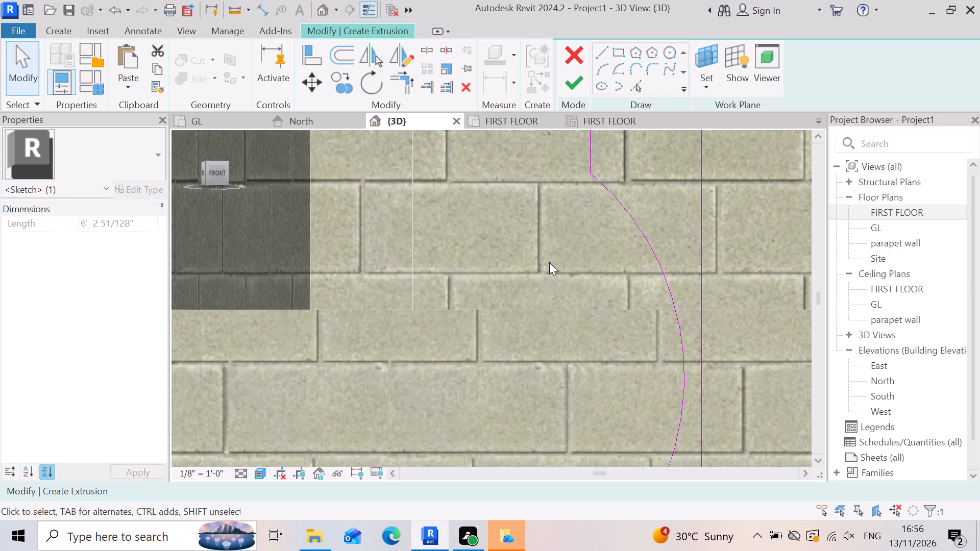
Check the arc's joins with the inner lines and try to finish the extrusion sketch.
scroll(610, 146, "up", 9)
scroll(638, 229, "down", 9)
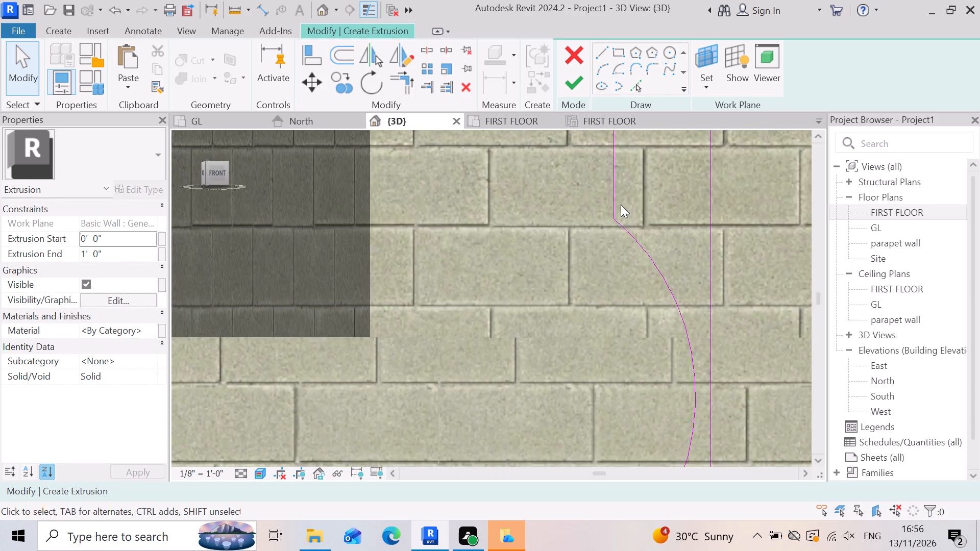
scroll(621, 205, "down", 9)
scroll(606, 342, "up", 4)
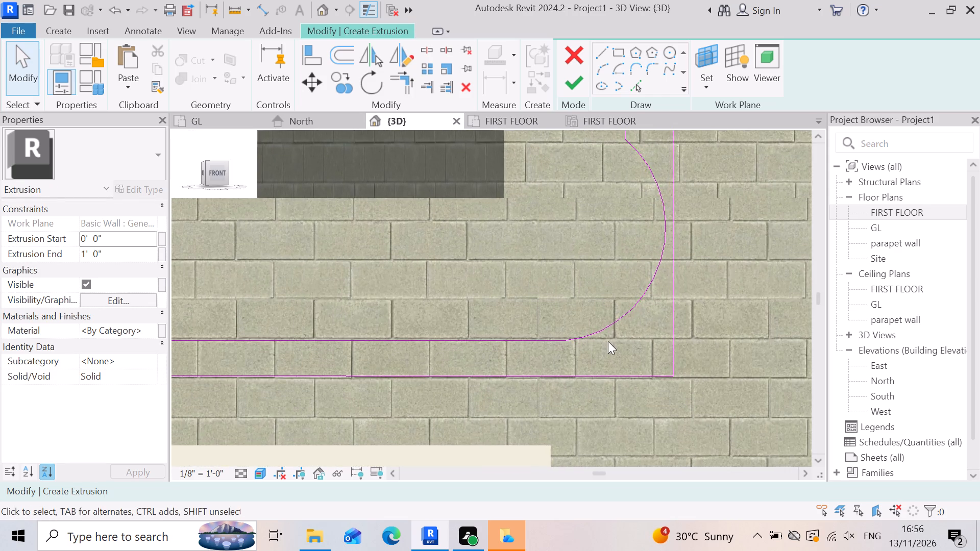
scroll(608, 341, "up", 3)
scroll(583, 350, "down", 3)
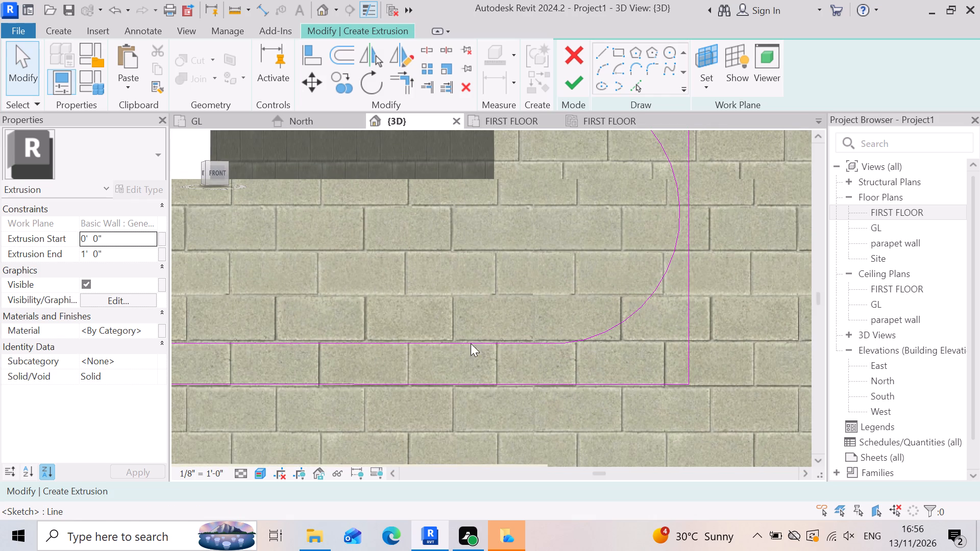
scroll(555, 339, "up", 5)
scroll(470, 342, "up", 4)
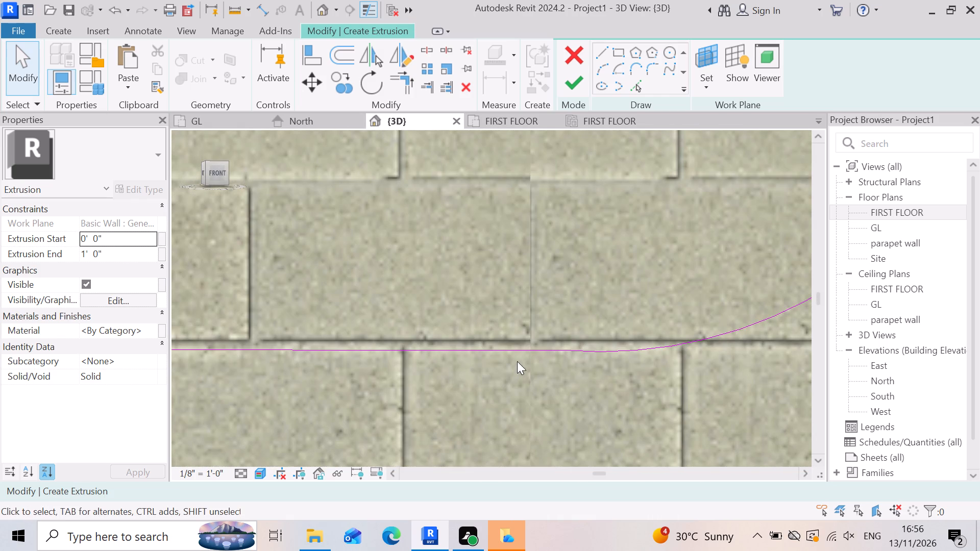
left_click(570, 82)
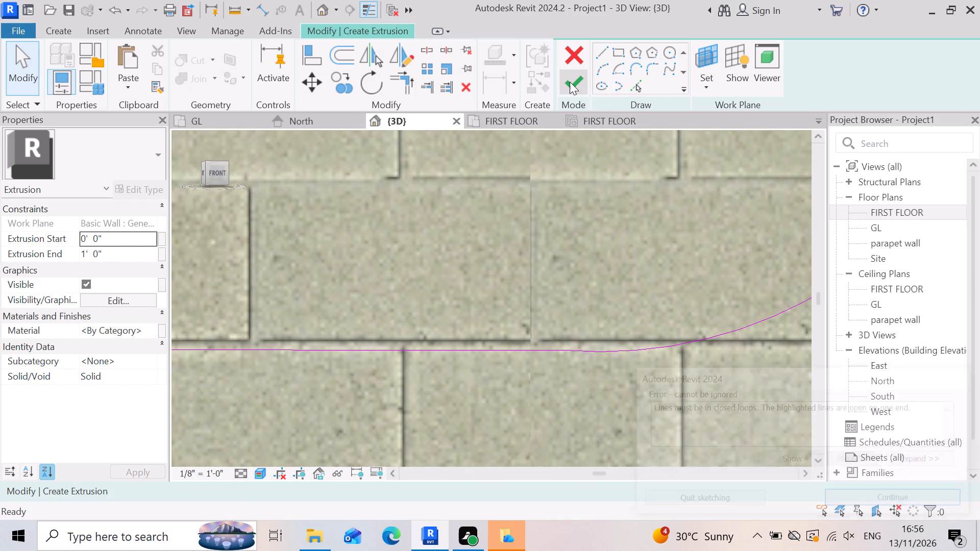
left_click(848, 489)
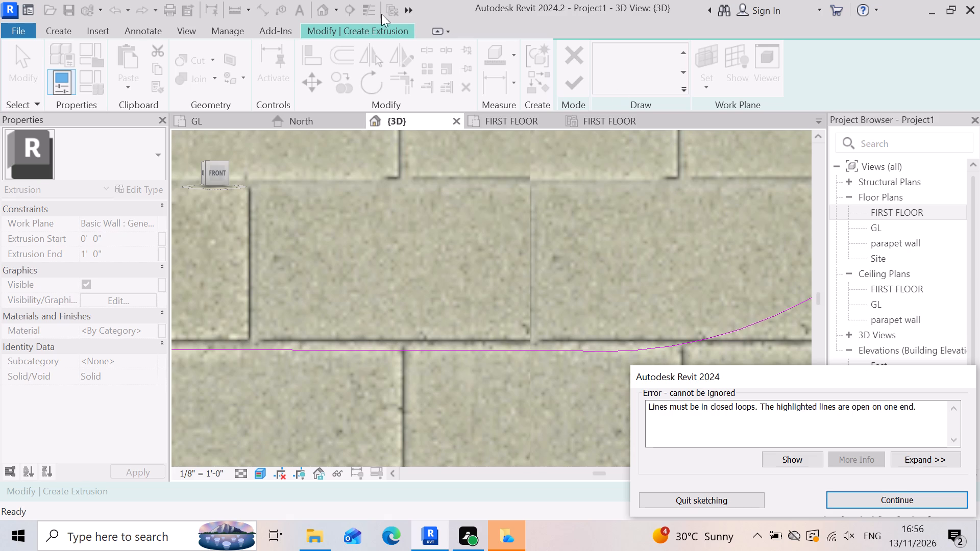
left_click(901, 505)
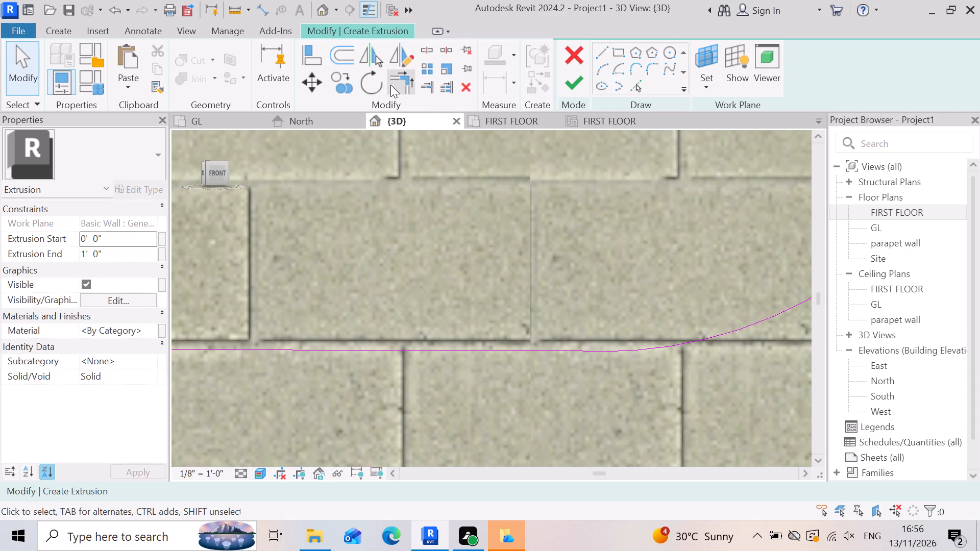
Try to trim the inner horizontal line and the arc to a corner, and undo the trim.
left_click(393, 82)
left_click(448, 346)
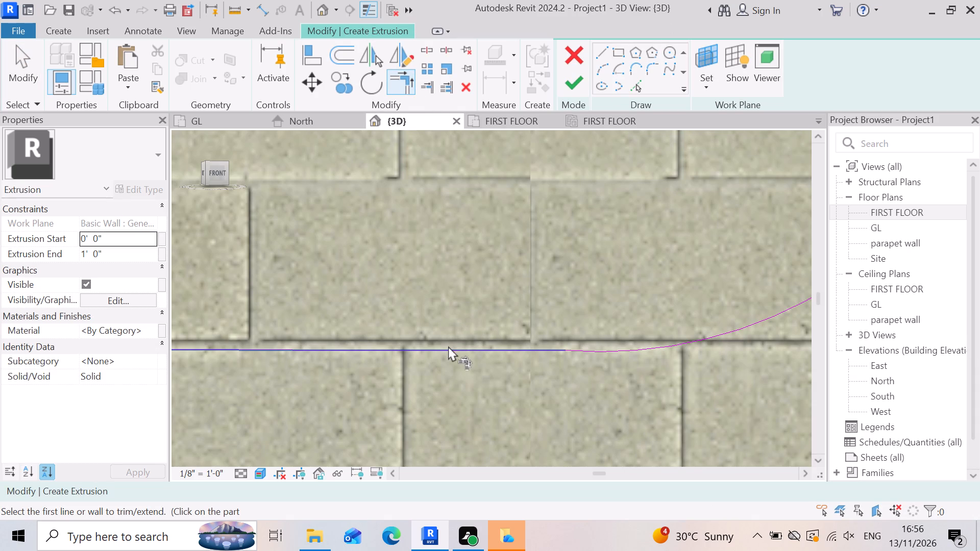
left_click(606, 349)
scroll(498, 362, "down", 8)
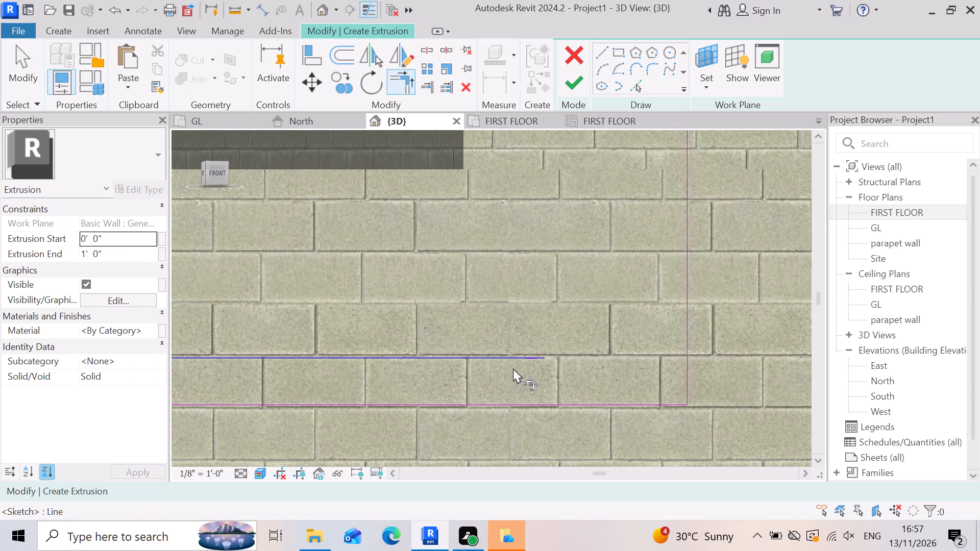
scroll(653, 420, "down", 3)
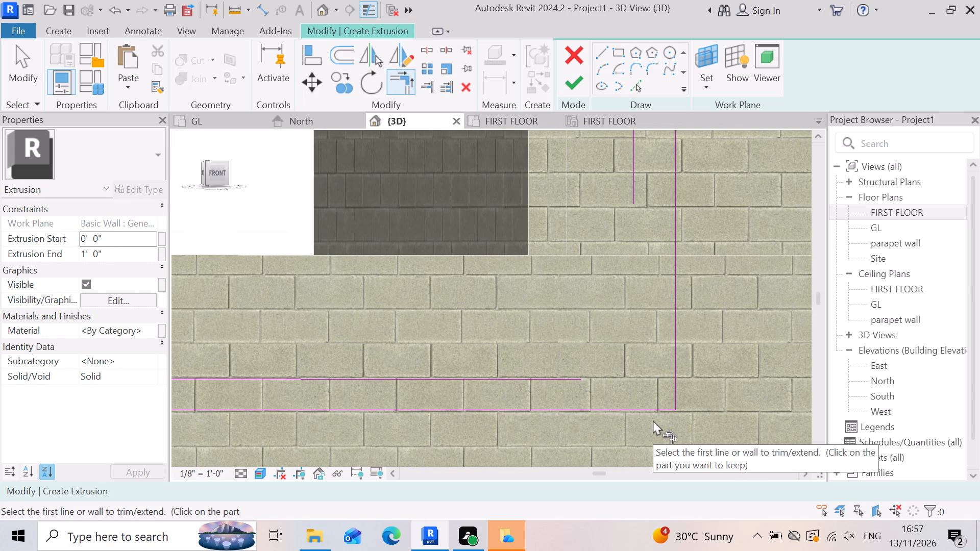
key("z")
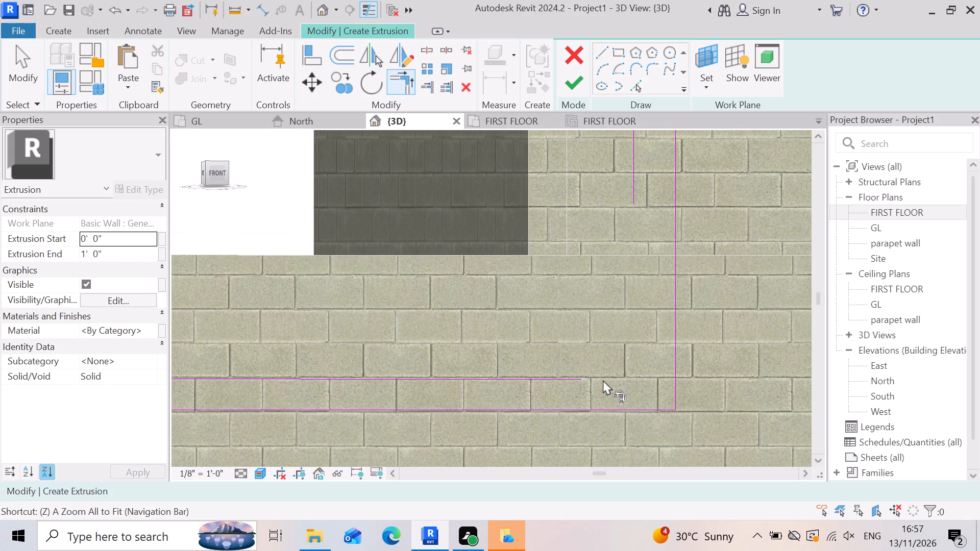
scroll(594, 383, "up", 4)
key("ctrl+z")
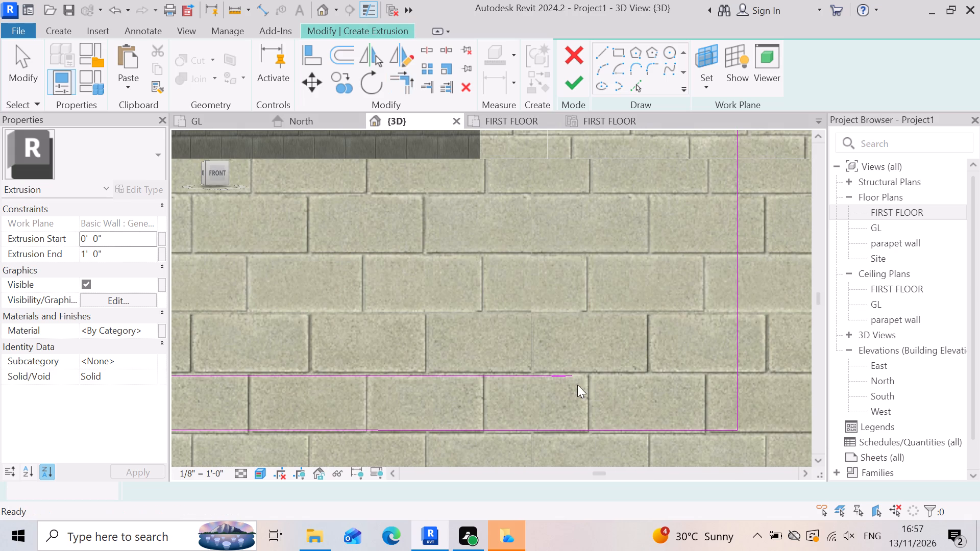
Trim/extend the arc to a corner with the inner horizontal line and with the inner vertical line.
scroll(584, 363, "down", 3)
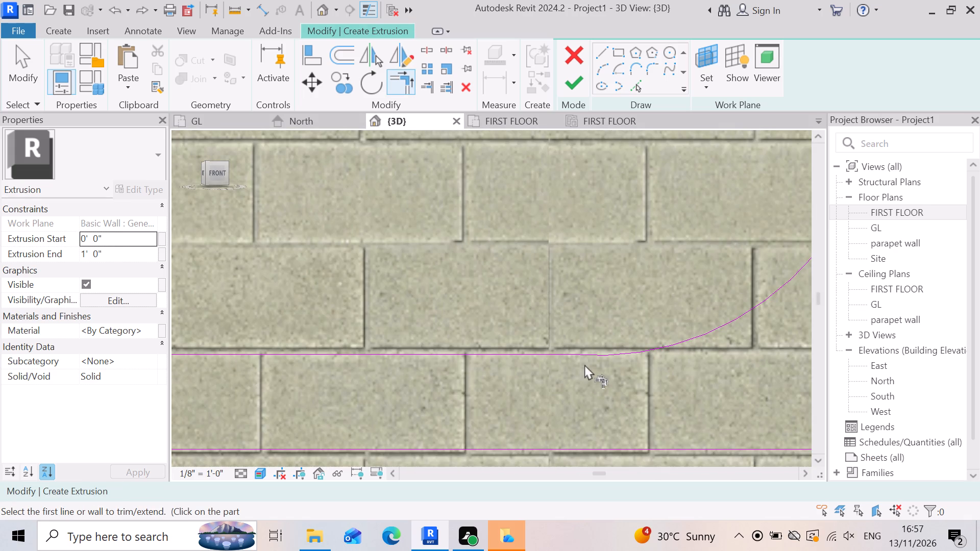
scroll(596, 364, "up", 5)
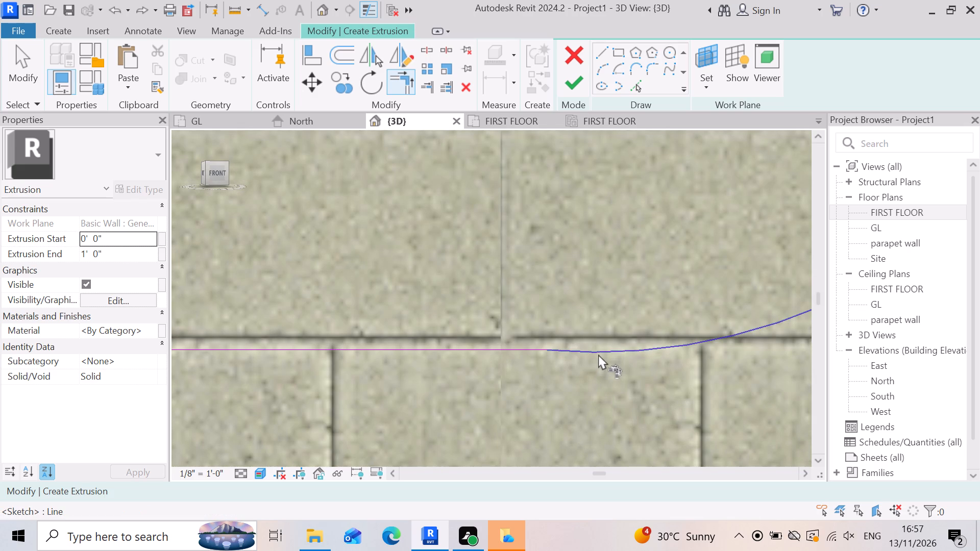
left_click(597, 353)
left_click(515, 348)
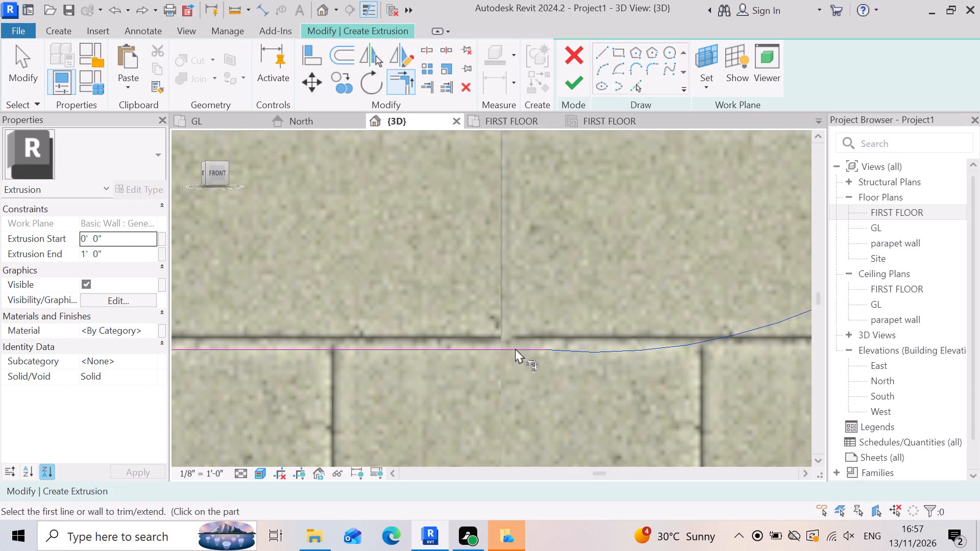
scroll(546, 371, "down", 10)
scroll(675, 433, "down", 5)
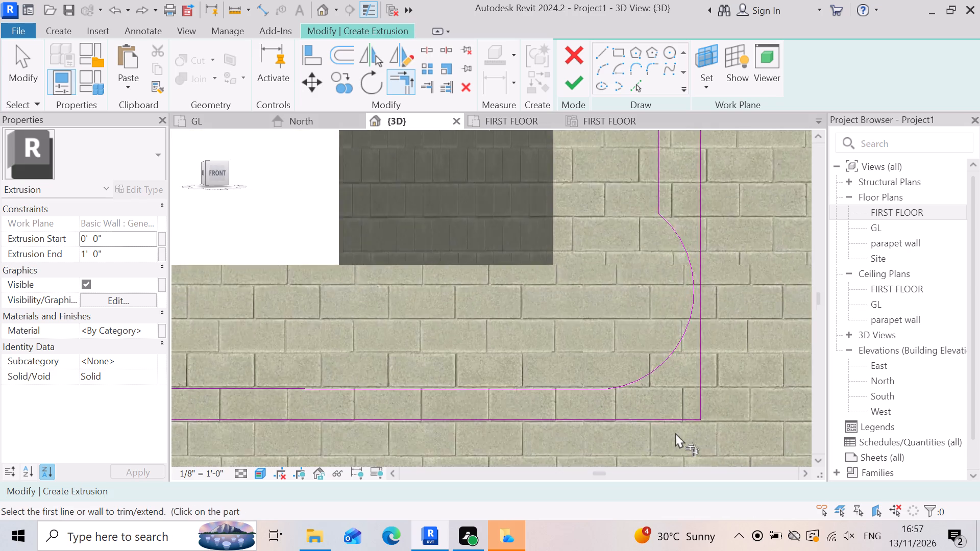
scroll(699, 163, "up", 9)
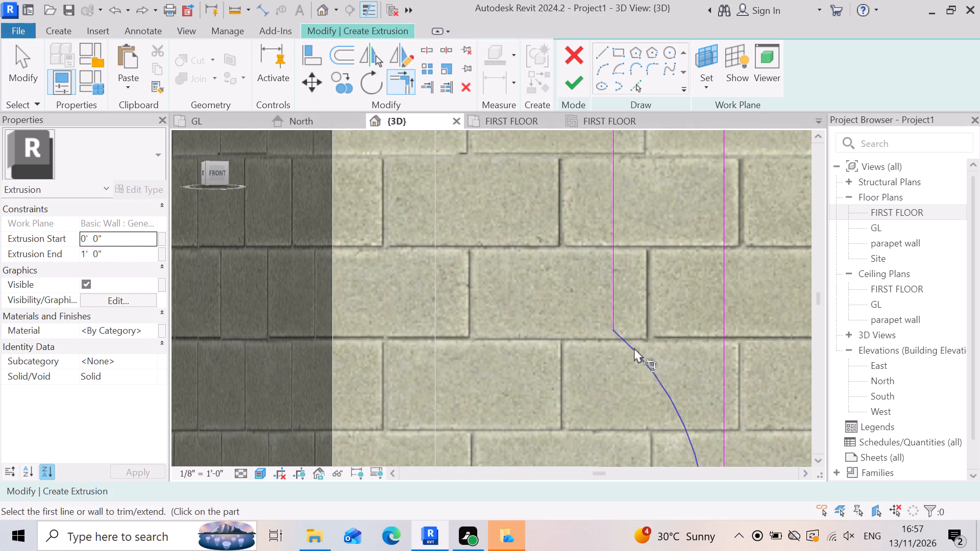
left_click(631, 347)
left_click(610, 281)
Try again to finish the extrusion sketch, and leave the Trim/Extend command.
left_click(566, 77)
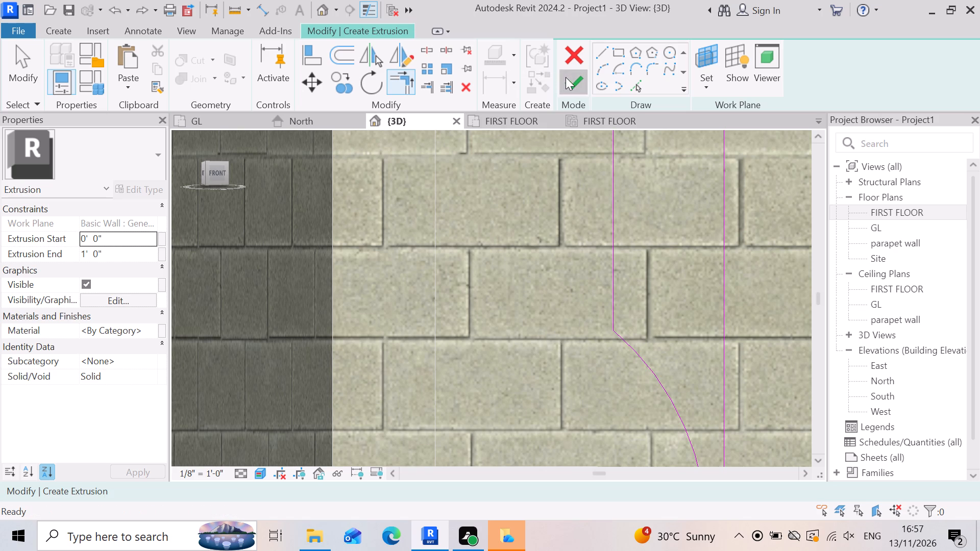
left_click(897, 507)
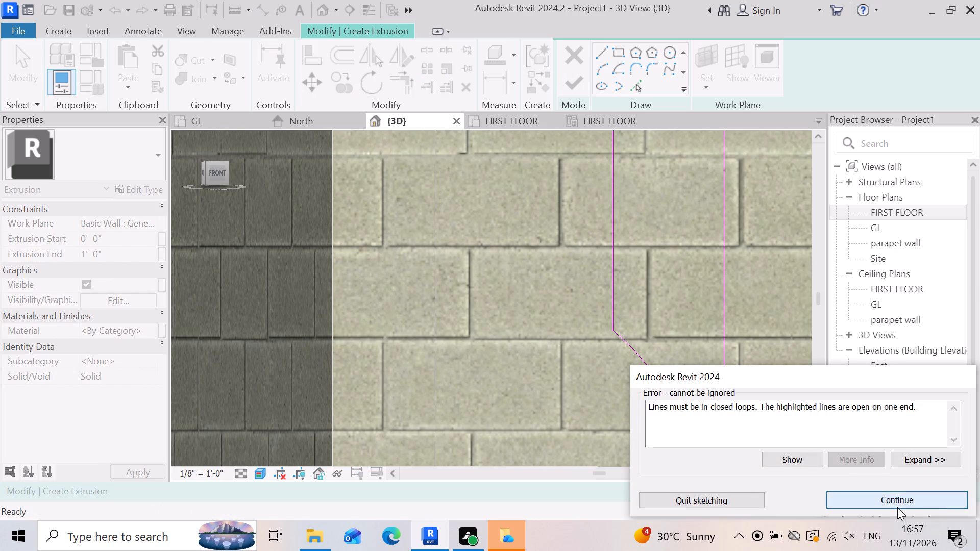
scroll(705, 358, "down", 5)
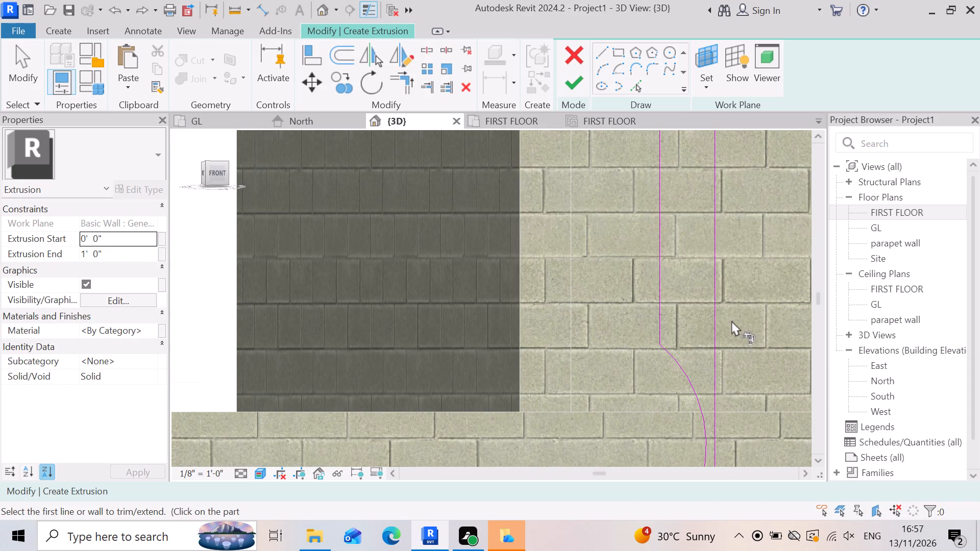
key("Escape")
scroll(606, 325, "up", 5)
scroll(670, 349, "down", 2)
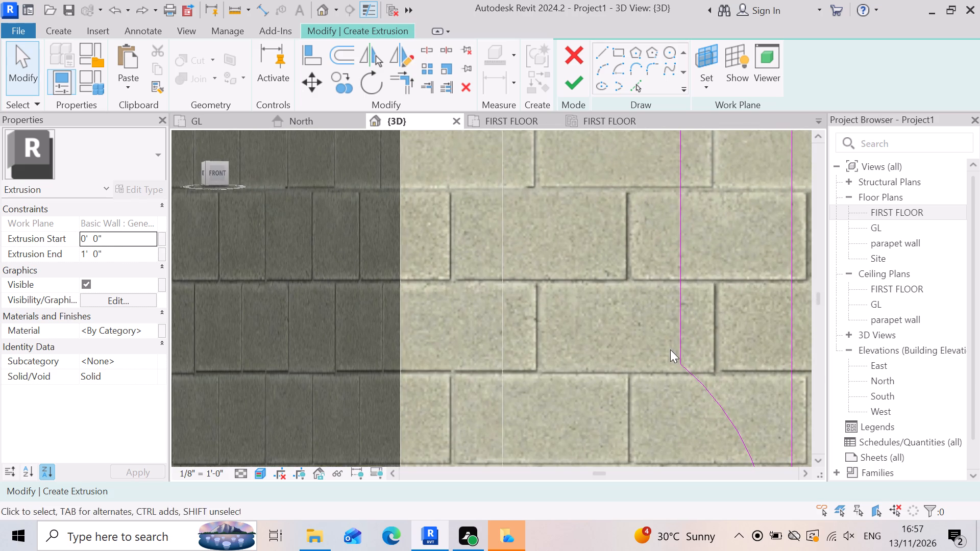
Sketch a vertical closing line about 1' 1" long from the outer horizontal line down past the inner one, beside the tower edge.
scroll(670, 349, "down", 13)
scroll(719, 258, "up", 7)
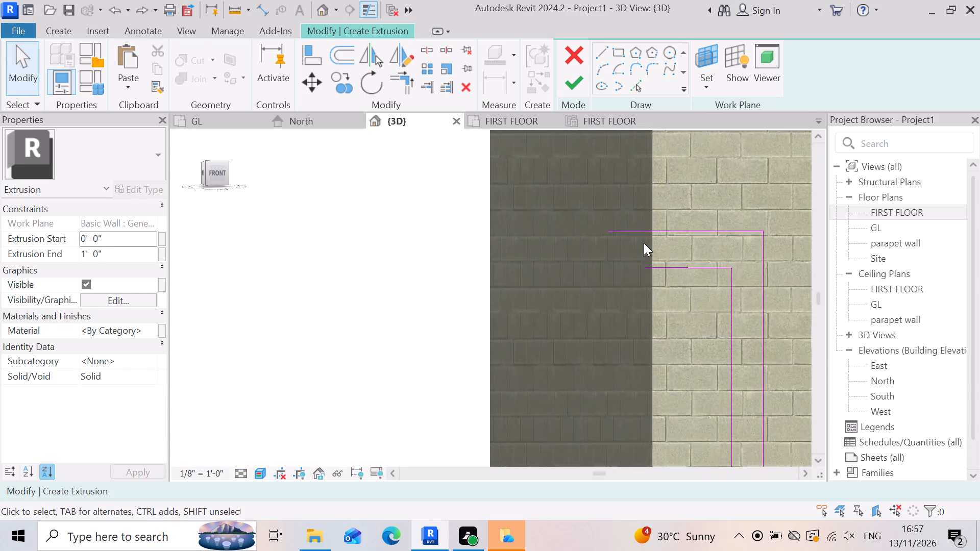
scroll(644, 243, "up", 1)
key("Escape")
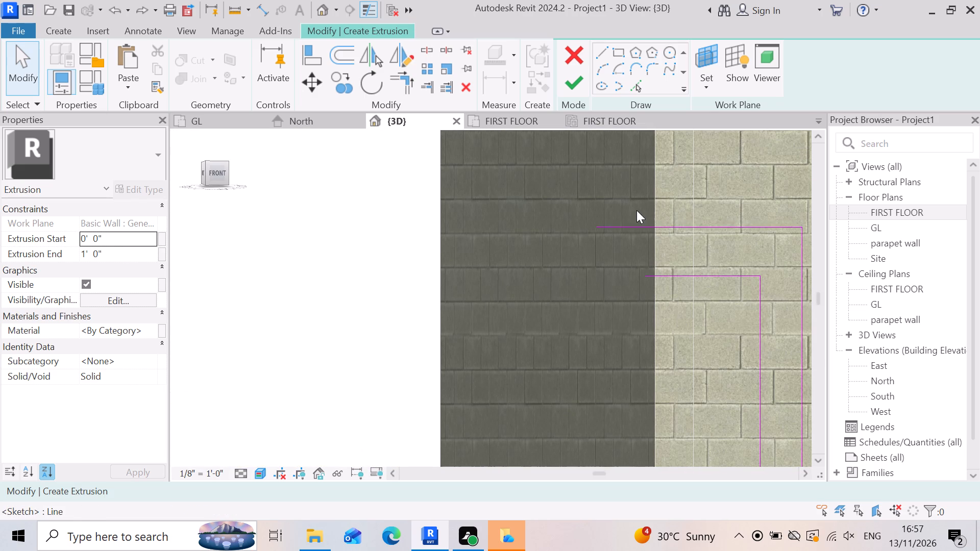
scroll(635, 210, "up", 3)
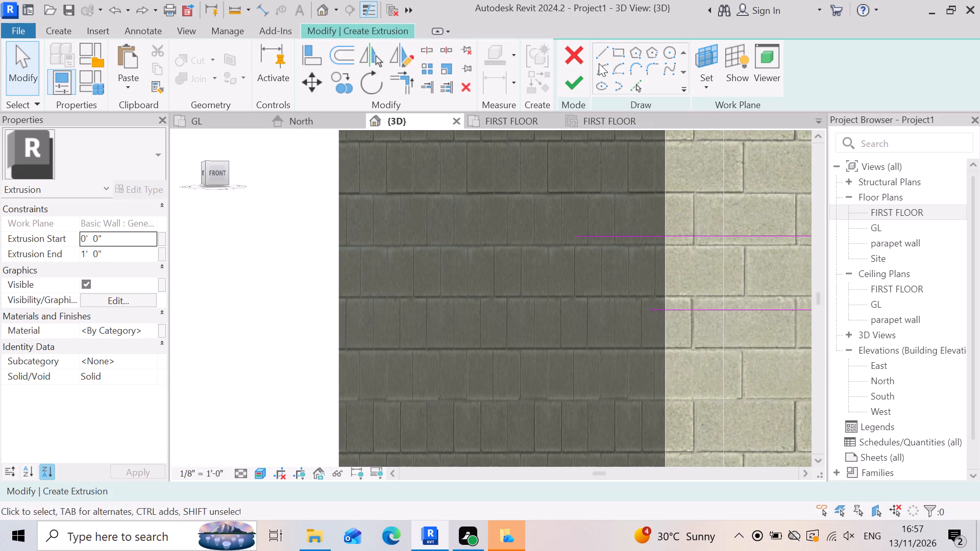
left_click(601, 51)
left_click(669, 242)
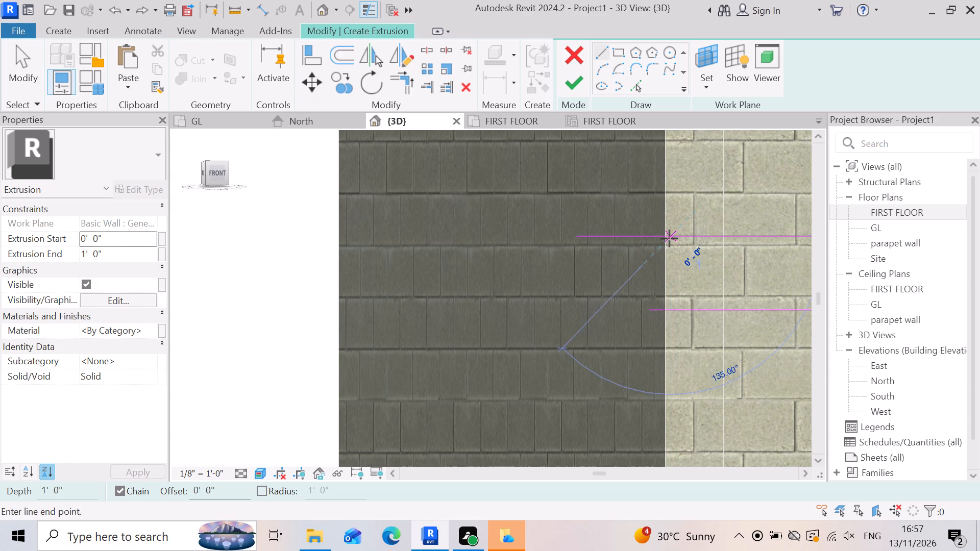
left_click(675, 324)
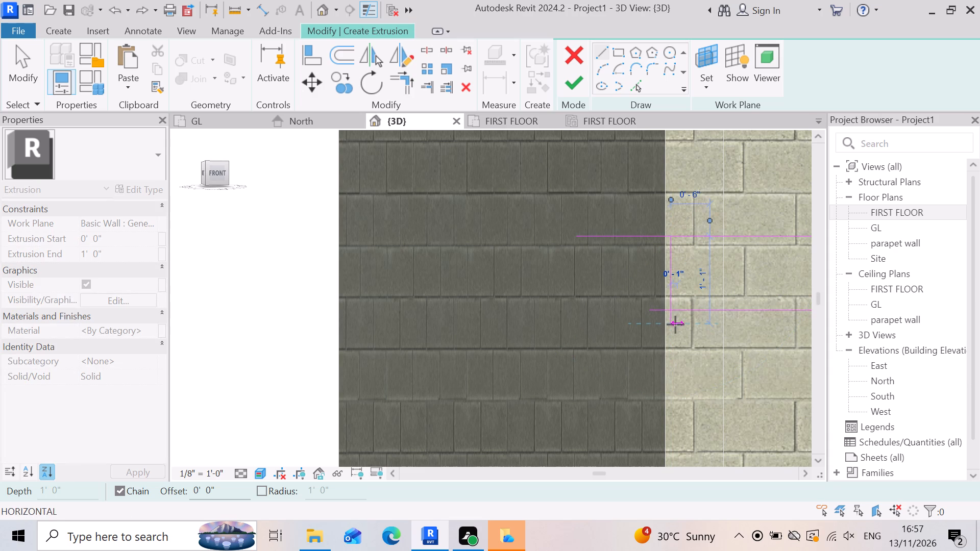
key("Escape")
key("Escape")
Shorten the closing line to the inner horizontal line, and pull that line's free end back to it, about 1' 11 3/4" long.
scroll(705, 364, "up", 1)
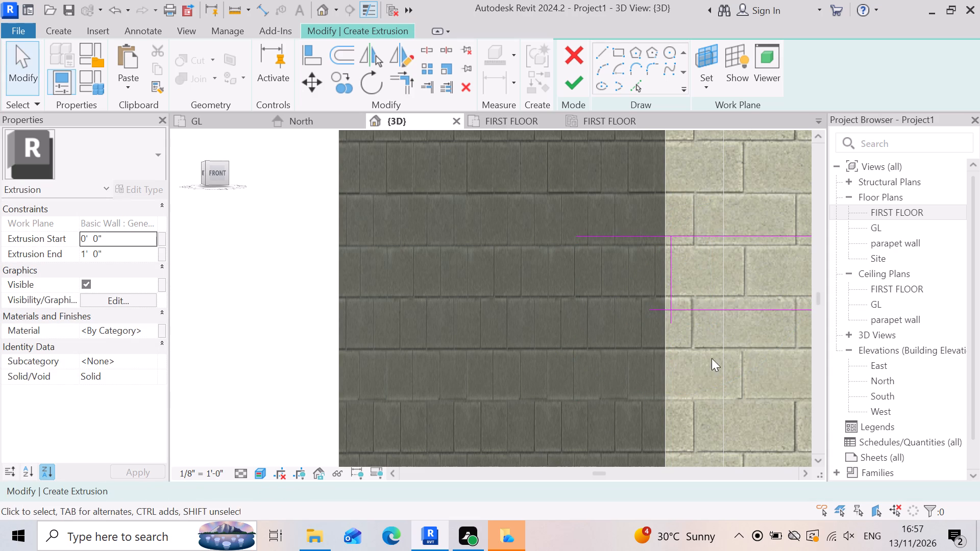
scroll(712, 358, "up", 3)
left_click(642, 298)
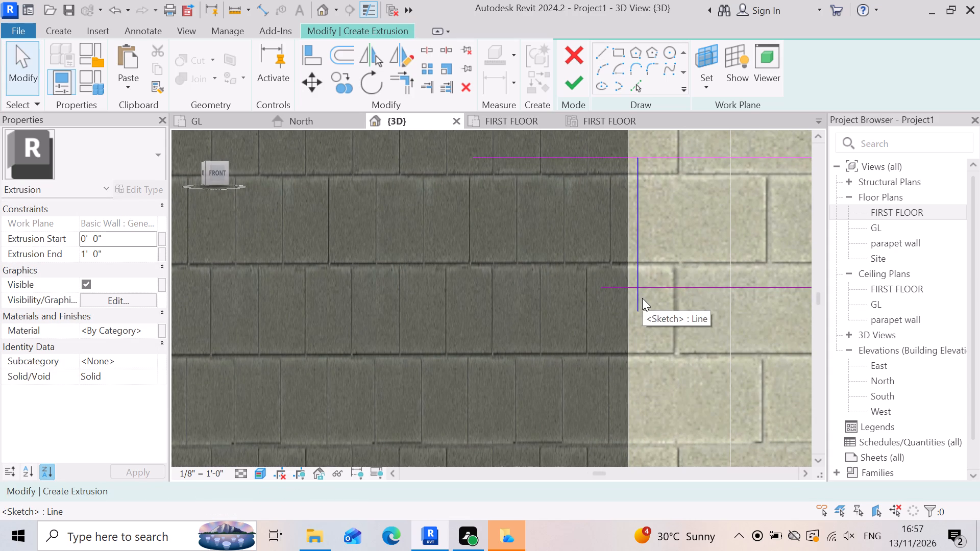
left_click_drag(636, 307, 638, 291)
key("Escape")
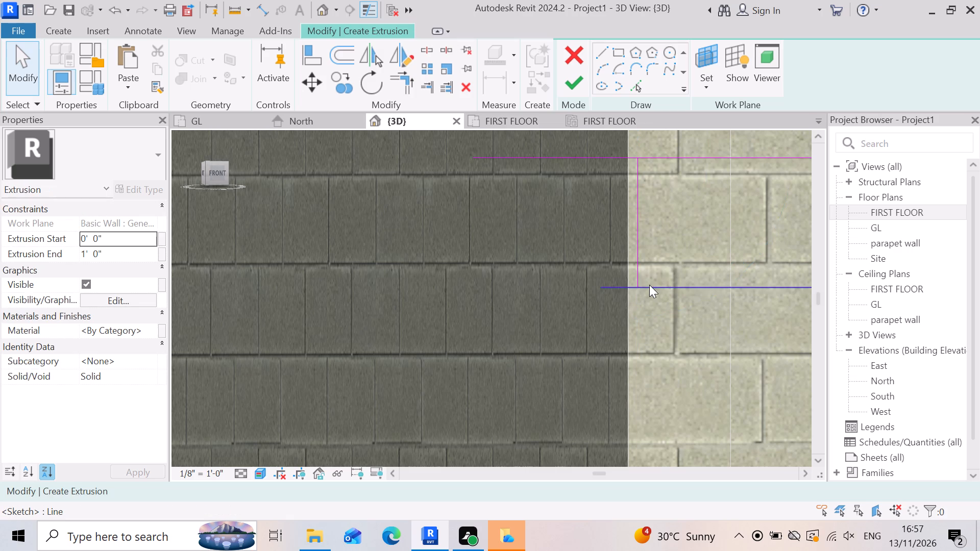
left_click(605, 288)
left_click_drag(602, 288, 607, 285)
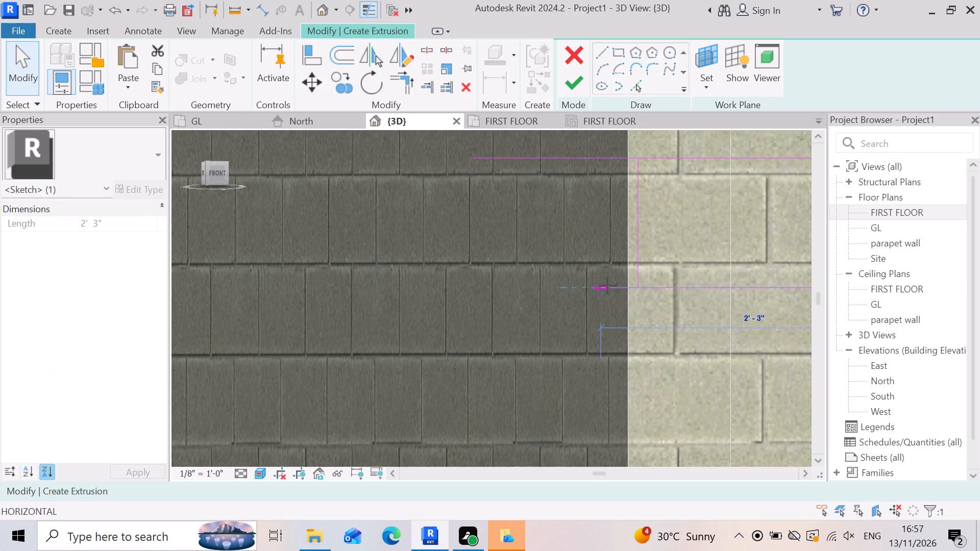
left_click_drag(607, 285, 640, 283)
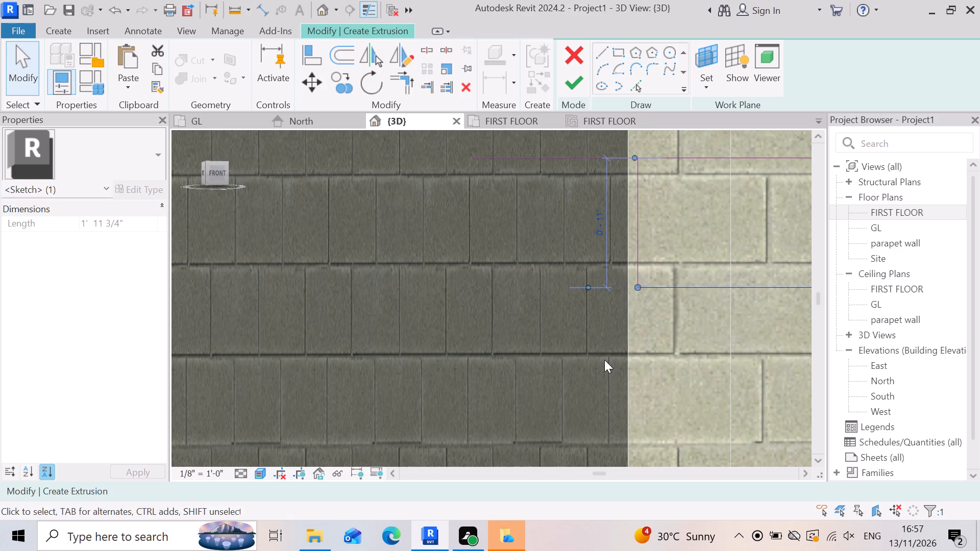
key("Escape")
Pull the outer horizontal line's free end back to the top of the closing line, making it about 2' 9 1/2" long.
scroll(688, 298, "down", 2)
scroll(675, 186, "up", 5)
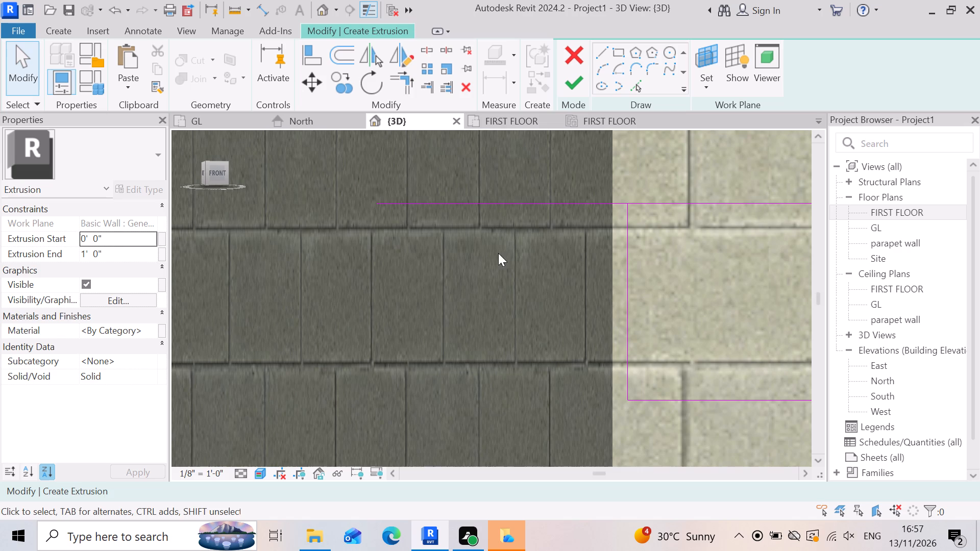
left_click(376, 200)
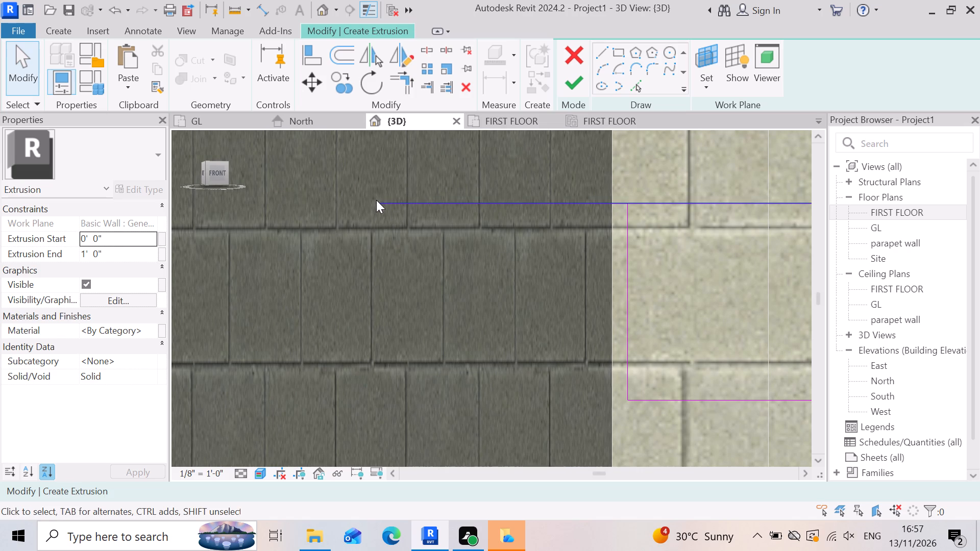
left_click_drag(375, 196, 442, 188)
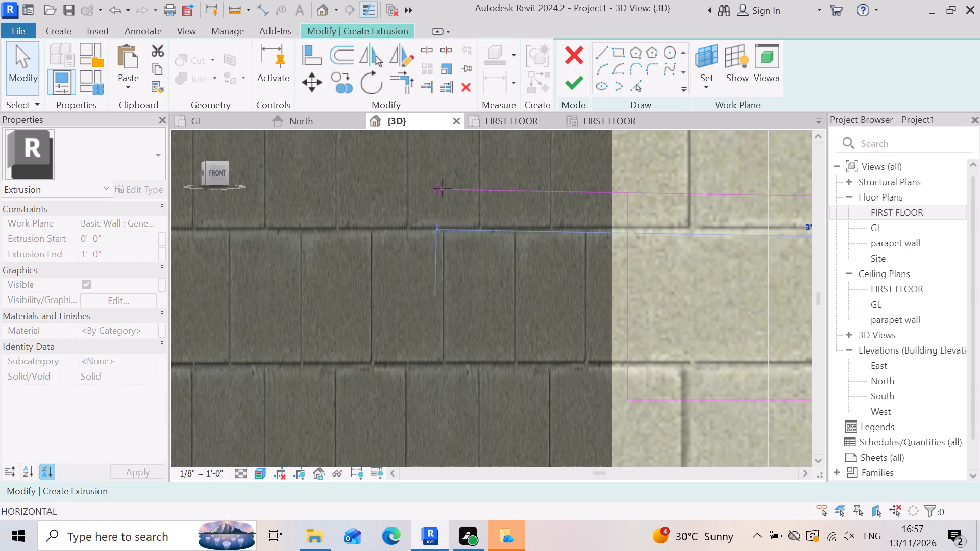
left_click_drag(442, 188, 613, 194)
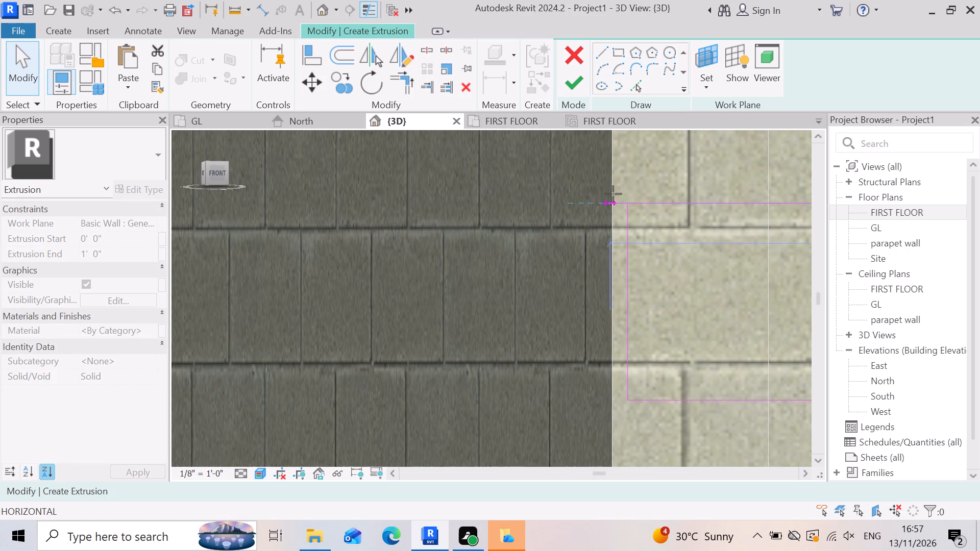
left_click_drag(613, 194, 627, 194)
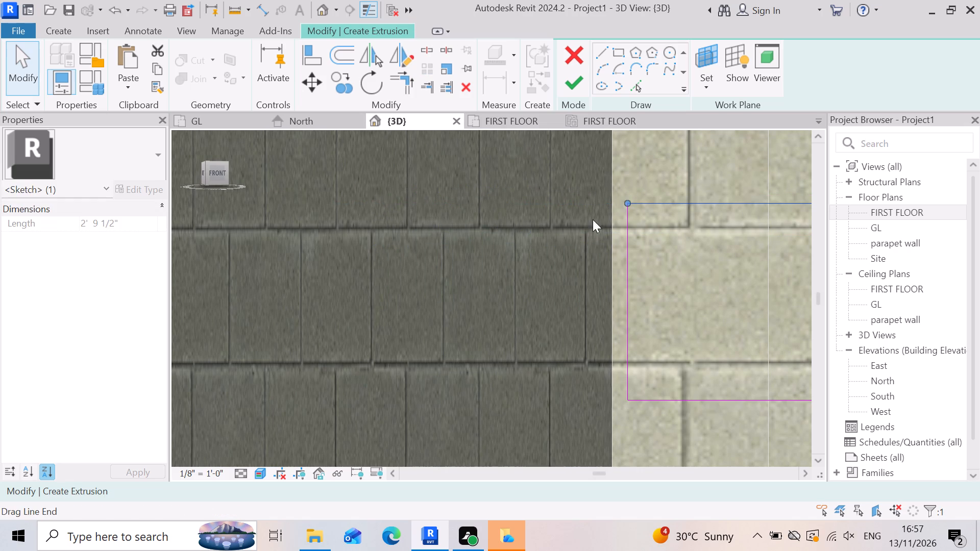
key("Escape")
Check the closed loop around the end piece and the arc, and finish the extrusion sketch.
scroll(556, 204, "down", 9)
scroll(550, 256, "down", 4)
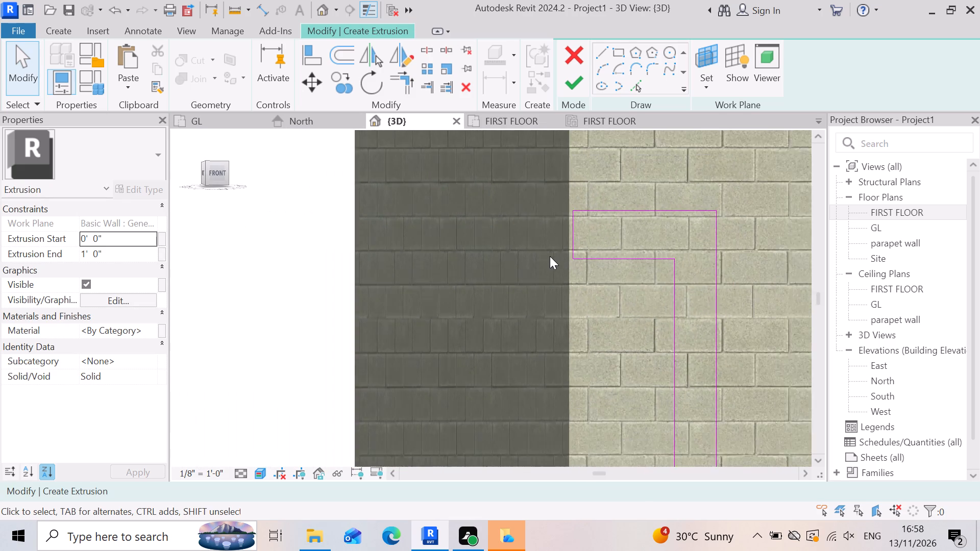
scroll(563, 236, "up", 5)
scroll(618, 211, "down", 3)
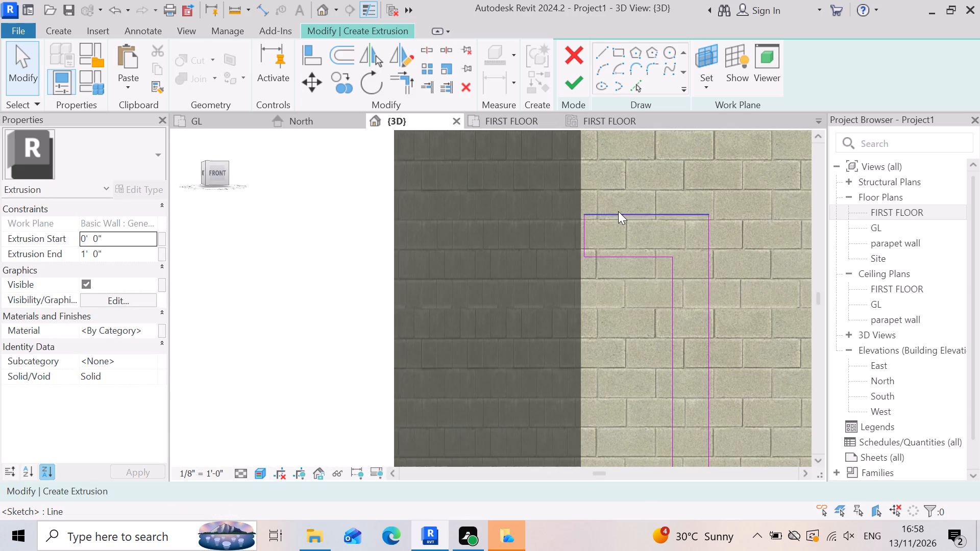
scroll(697, 243, "down", 5)
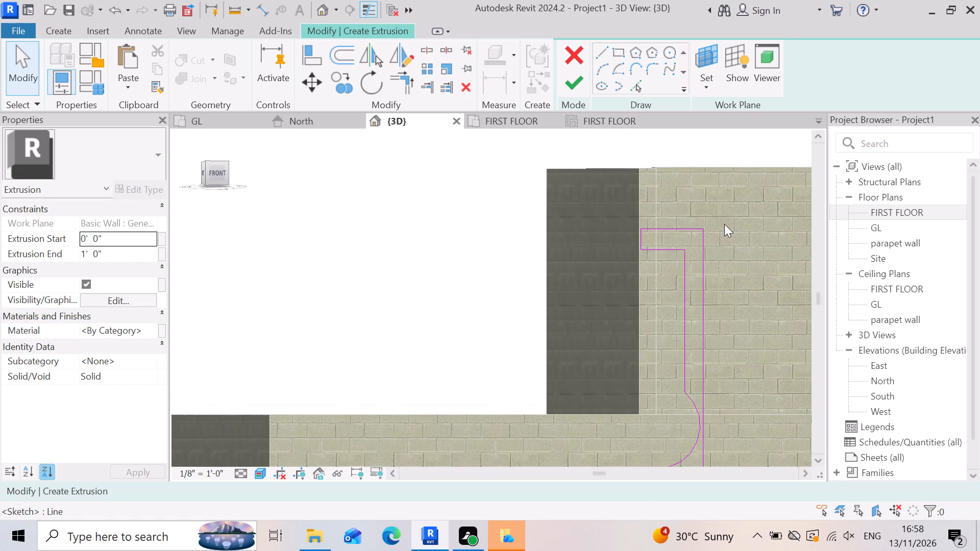
scroll(724, 224, "down", 2)
scroll(711, 398, "up", 10)
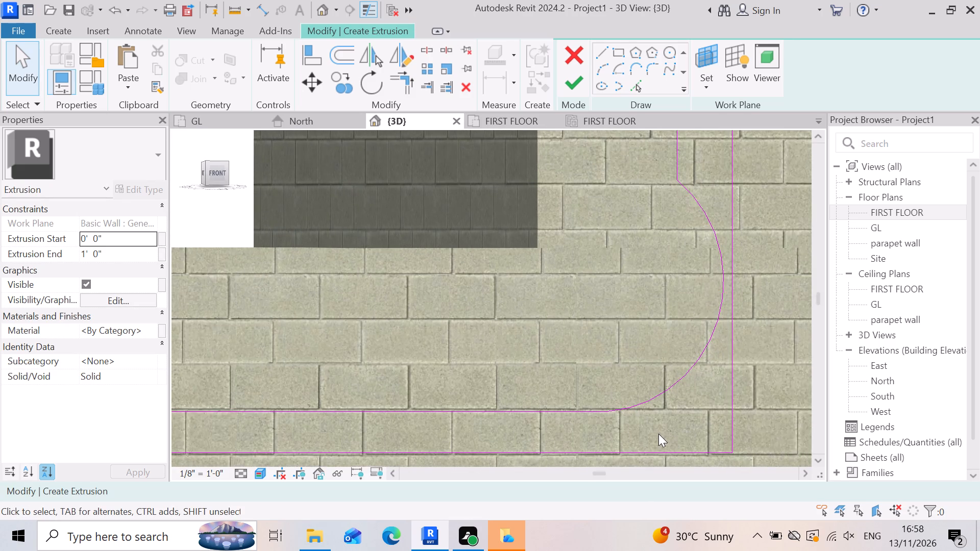
scroll(658, 434, "up", 2)
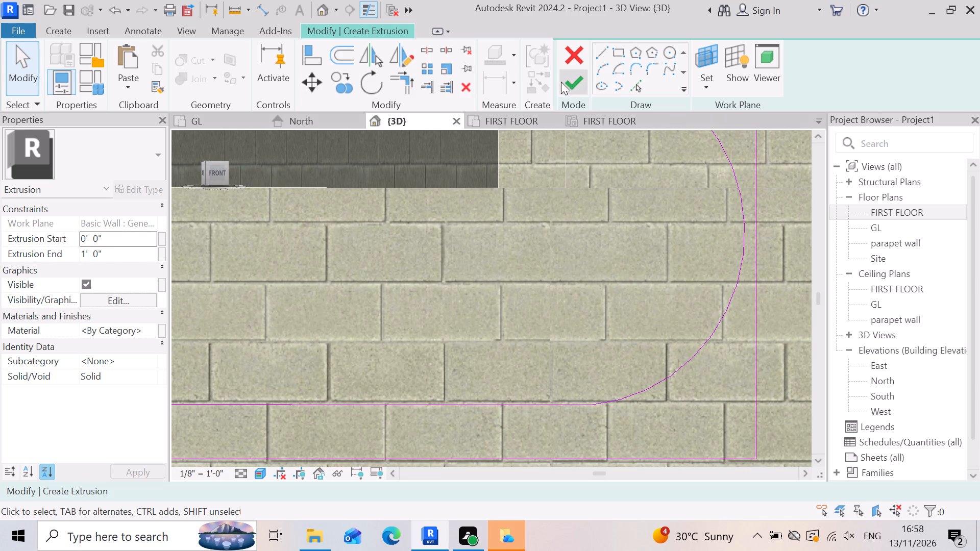
left_click(572, 79)
Stretch the lower edge of the band's horizontal run down to just above the entrance portal.
scroll(578, 240, "down", 7)
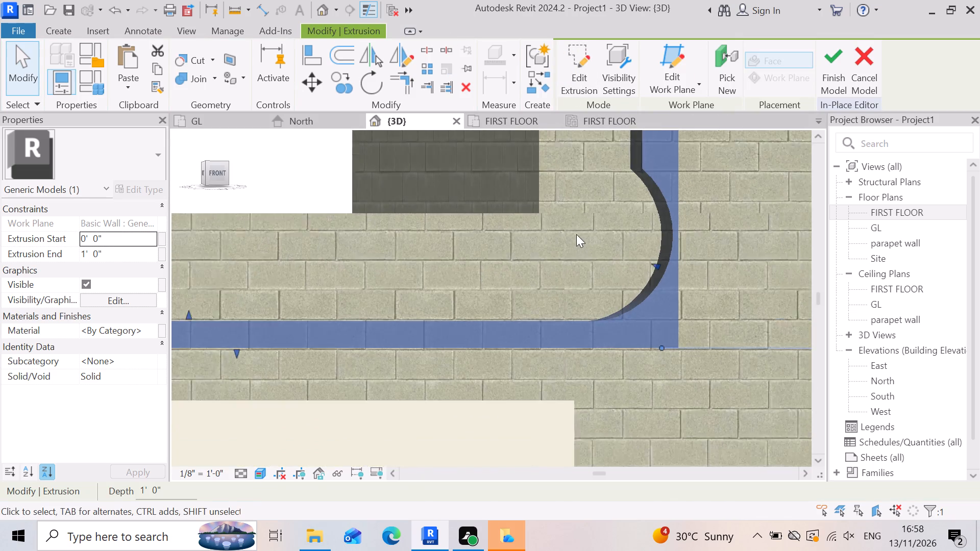
scroll(576, 234, "down", 6)
scroll(463, 286, "down", 2)
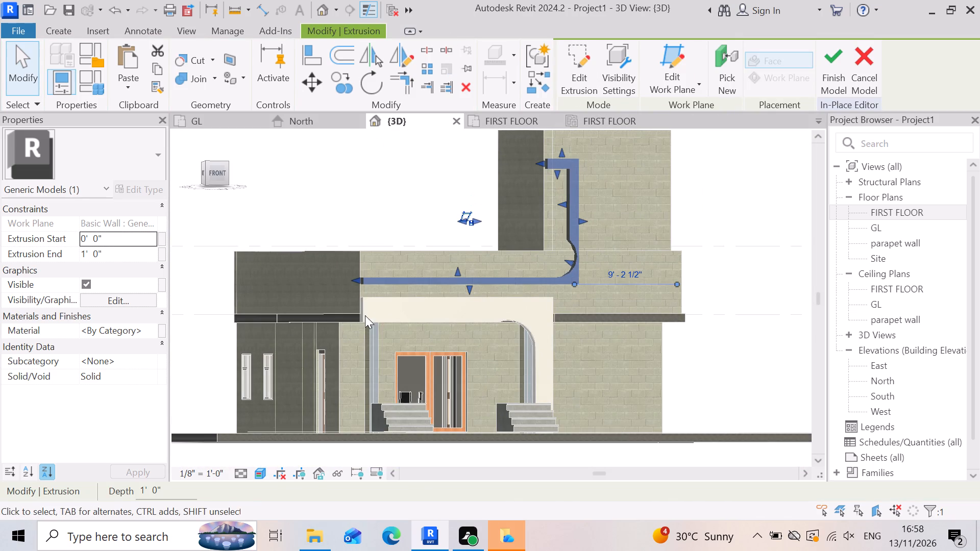
scroll(366, 291, "up", 3)
scroll(502, 312, "up", 5)
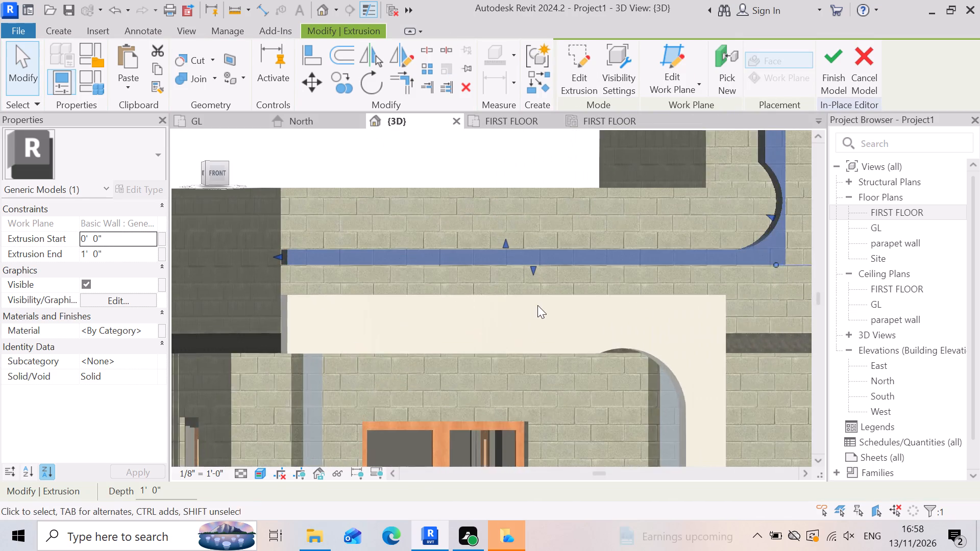
left_click_drag(533, 257, 530, 285)
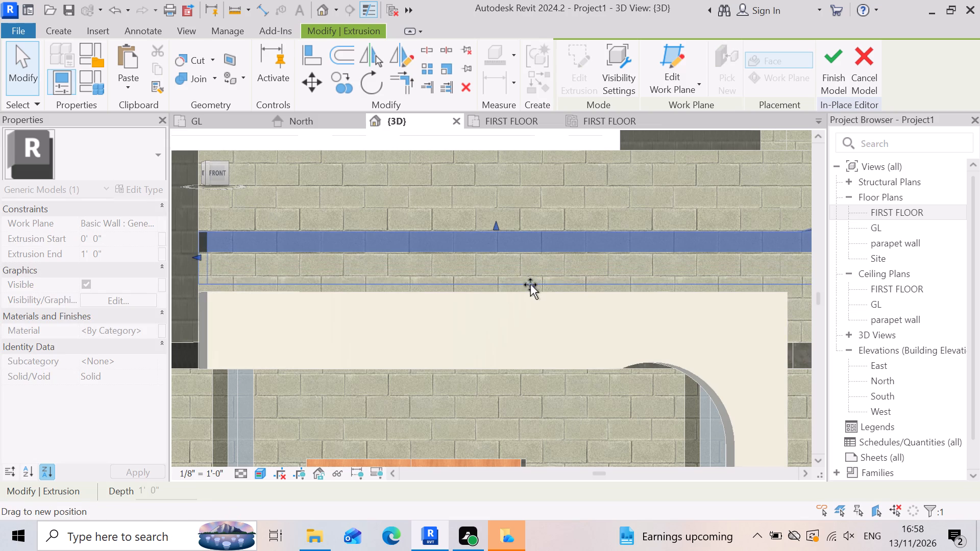
left_click_drag(530, 285, 533, 279)
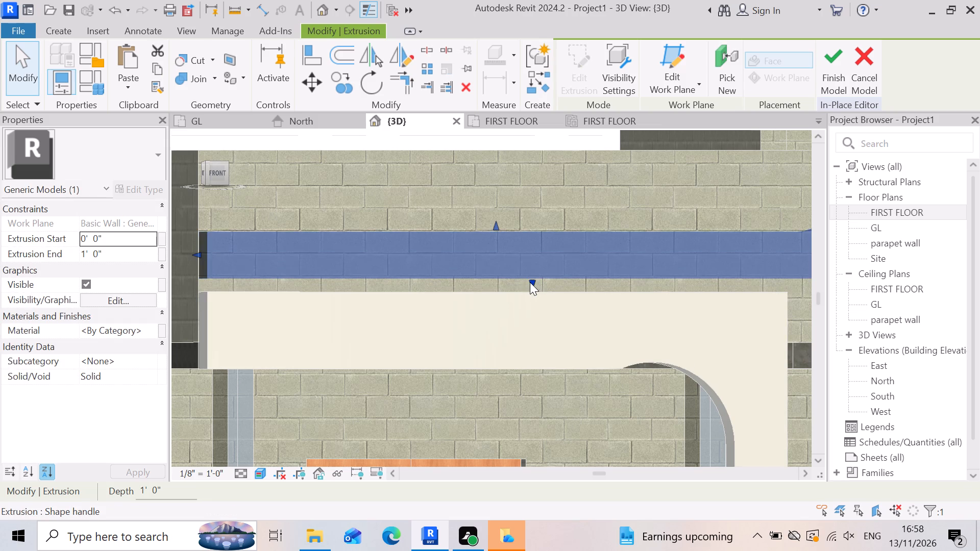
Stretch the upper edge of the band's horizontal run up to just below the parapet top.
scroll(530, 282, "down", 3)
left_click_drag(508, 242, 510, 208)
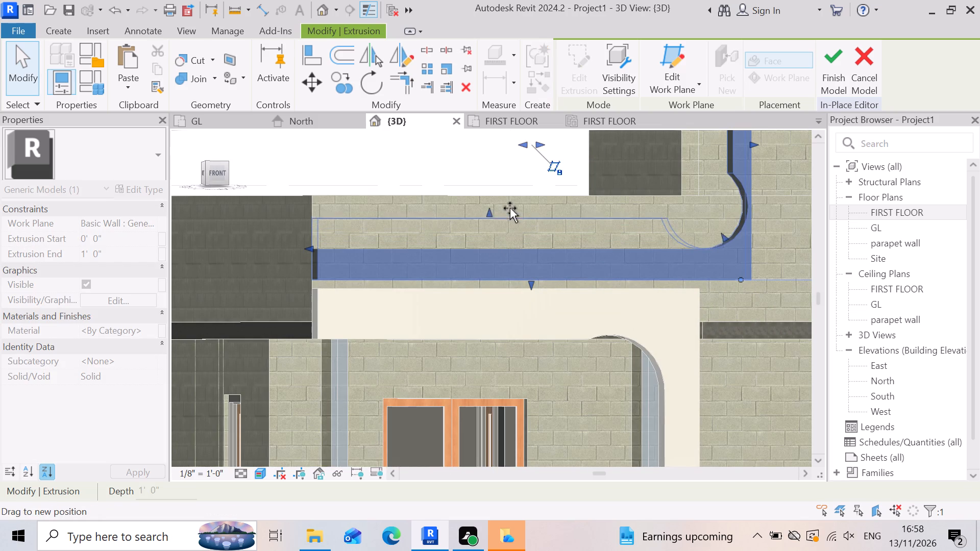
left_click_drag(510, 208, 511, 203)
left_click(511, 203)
Finish the in-place model and dismiss the save reminder without saving.
scroll(494, 251, "down", 4)
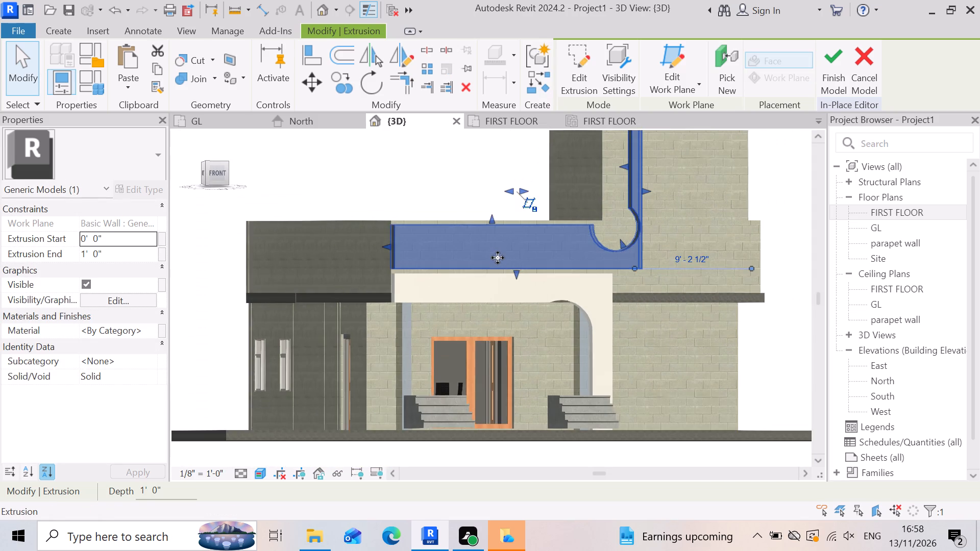
scroll(546, 306, "down", 3)
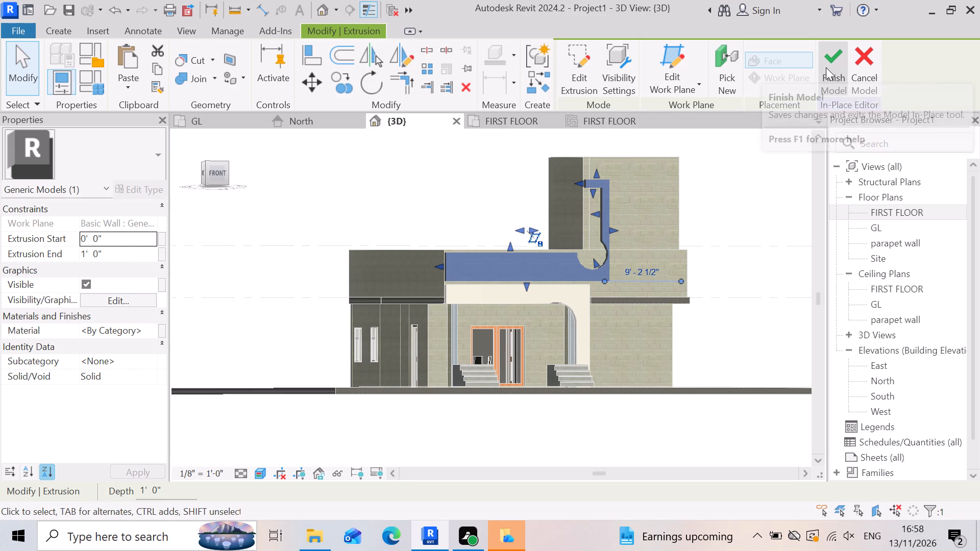
left_click(829, 64)
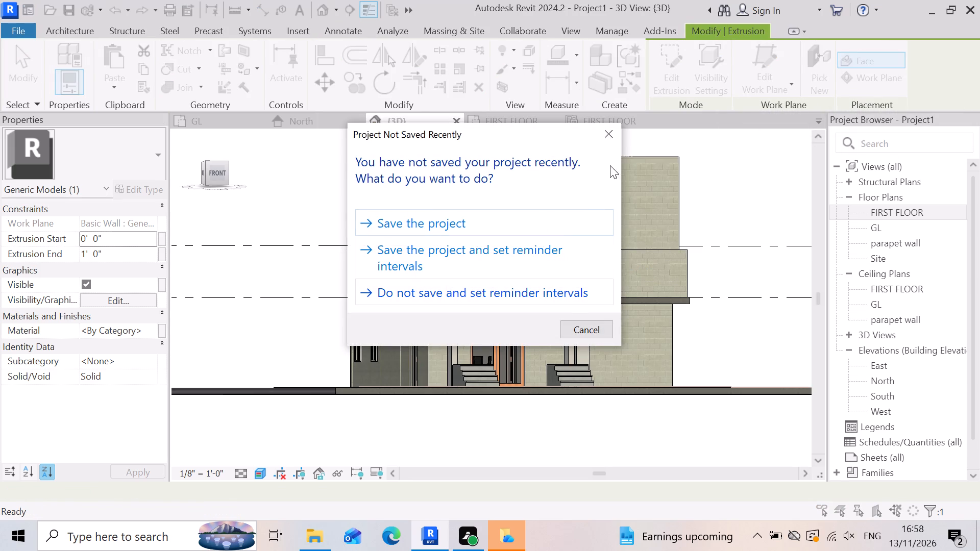
left_click(610, 135)
Select the finished band and lower the upper edge of its horizontal run to around the middle of the parapet.
scroll(560, 260, "up", 2)
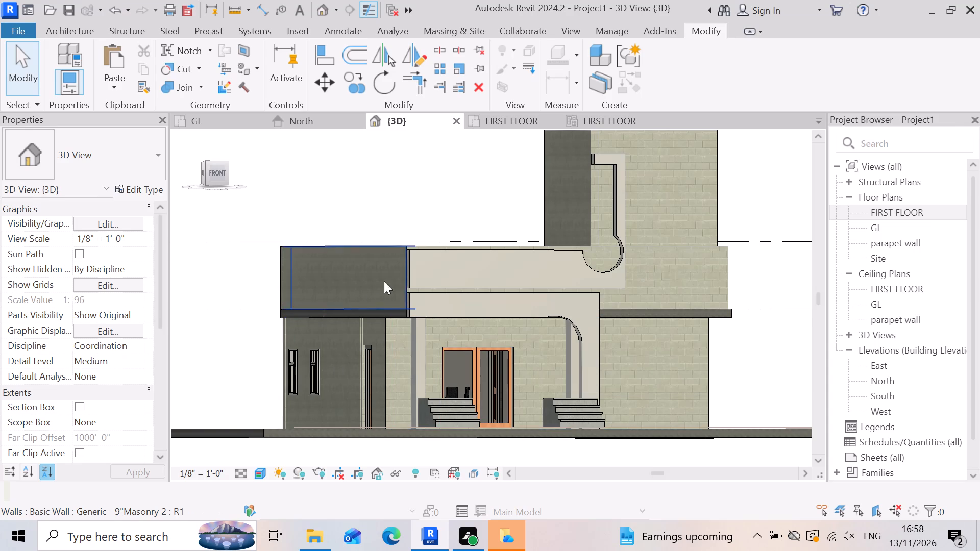
scroll(414, 267, "up", 3)
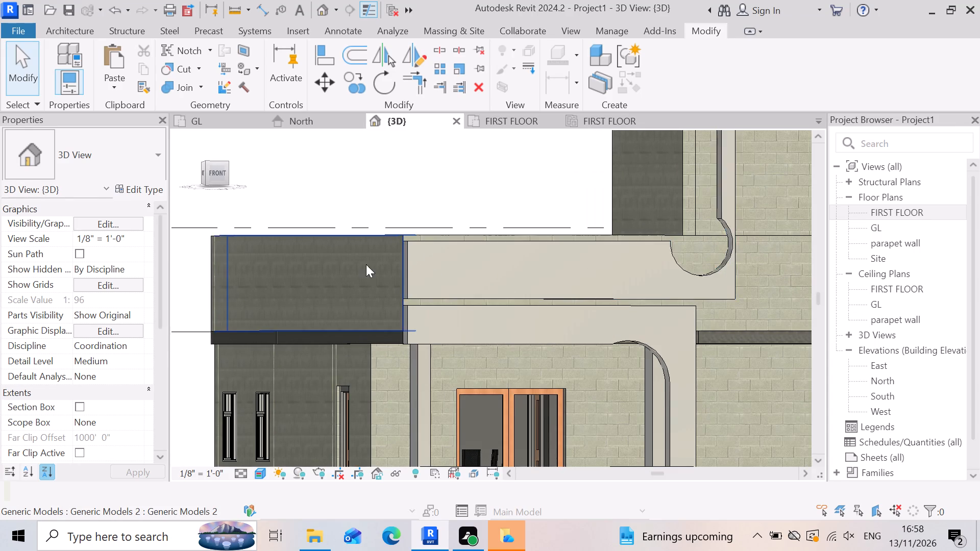
scroll(386, 248, "up", 2)
left_click(541, 273)
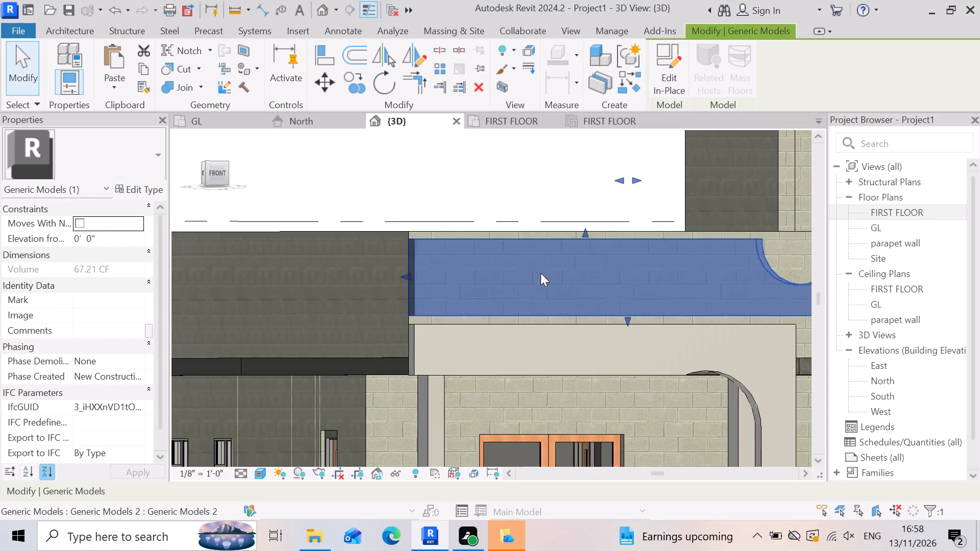
scroll(541, 273, "down", 3)
left_click_drag(571, 238, 578, 277)
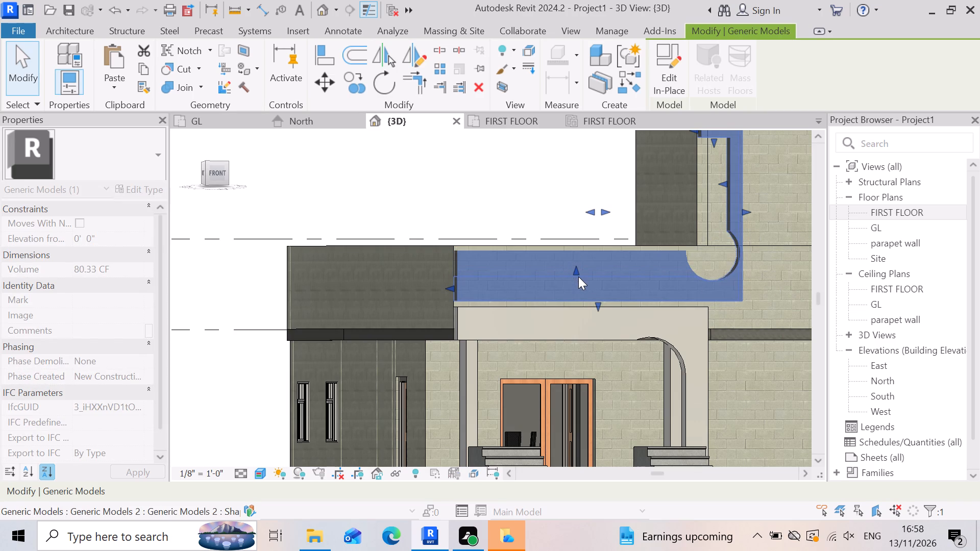
scroll(449, 286, "up", 3)
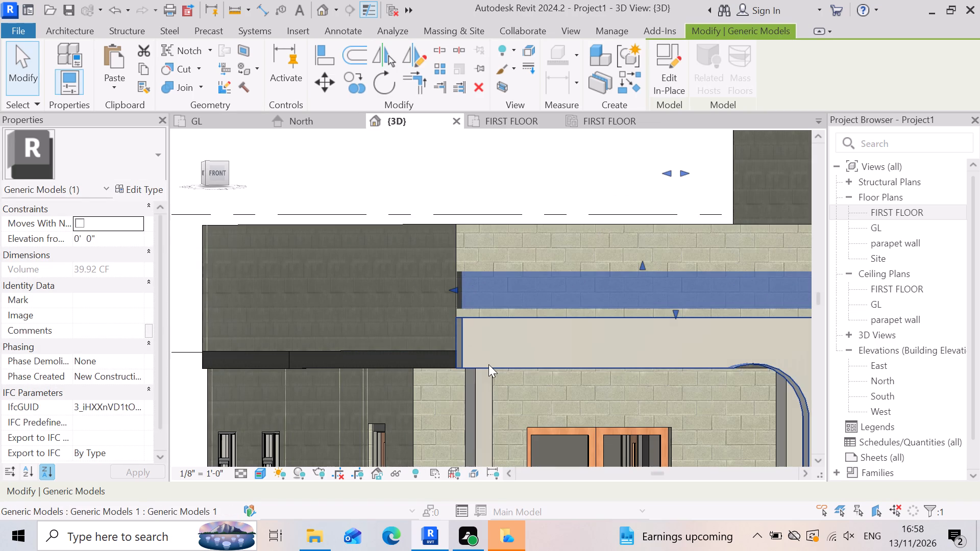
key("Escape")
scroll(495, 318, "up", 3)
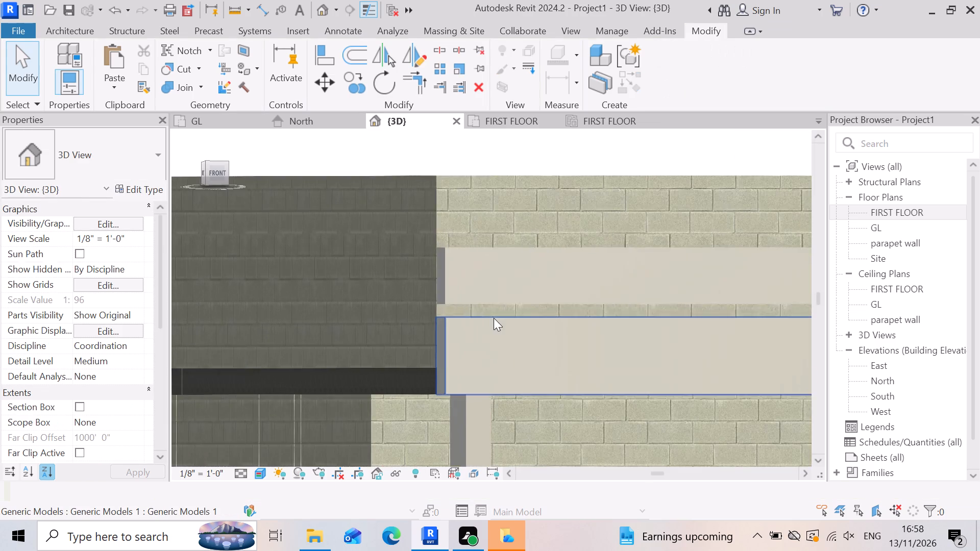
In the FIRST FLOOR plan, draw a Generic - 9"Masonry 2 wall about 16' long just inside the front wall, spanning between the side walls.
scroll(373, 292, "down", 8)
left_click(416, 275)
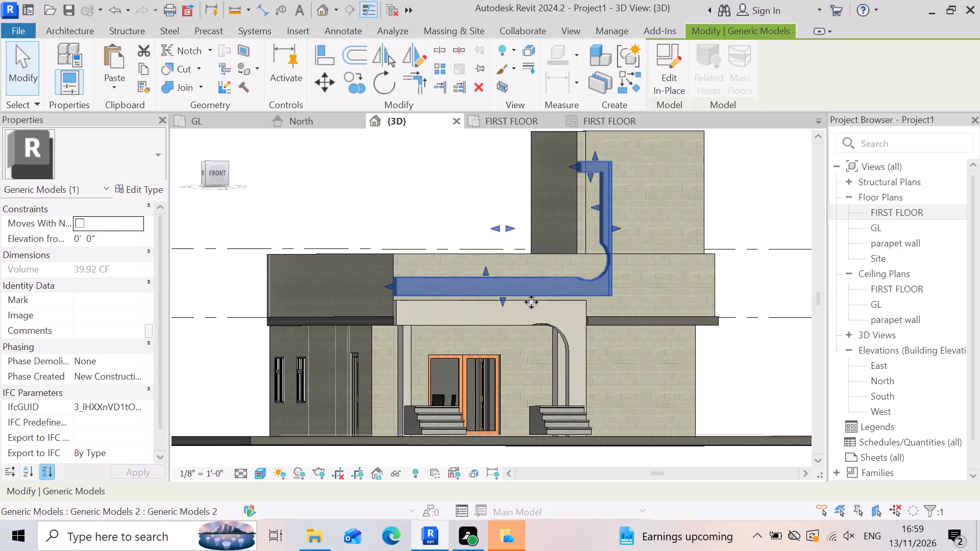
left_click(499, 117)
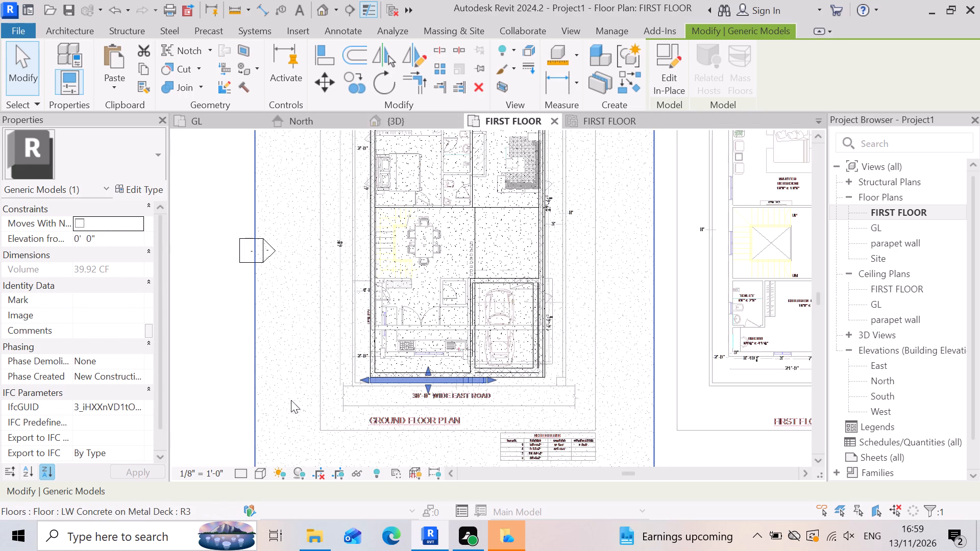
left_click(251, 393)
left_click(190, 416)
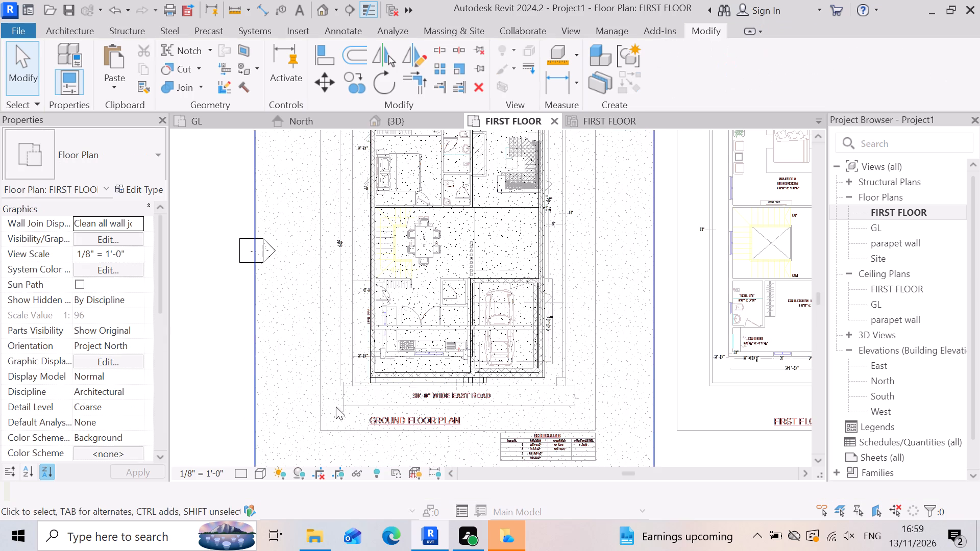
scroll(423, 386, "up", 8)
scroll(367, 339, "up", 3)
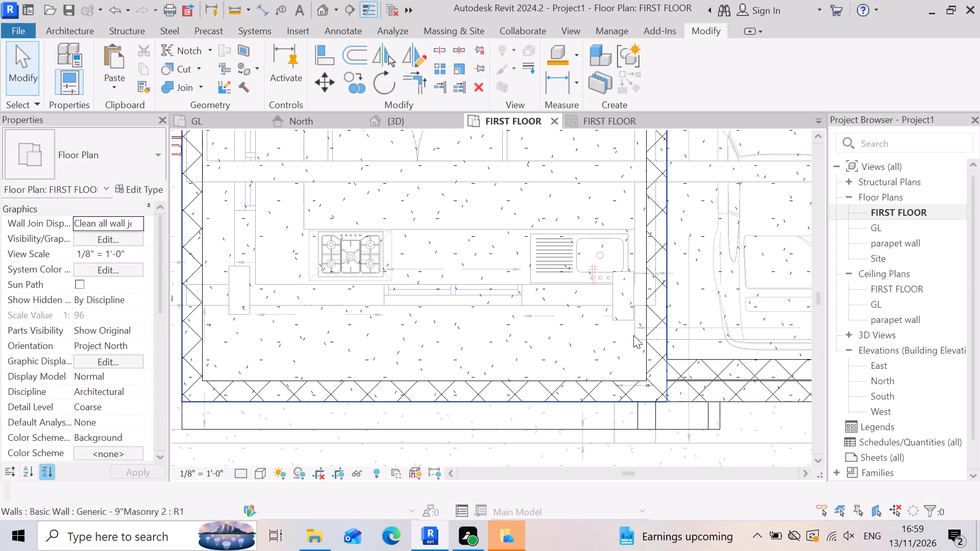
scroll(533, 398, "down", 4)
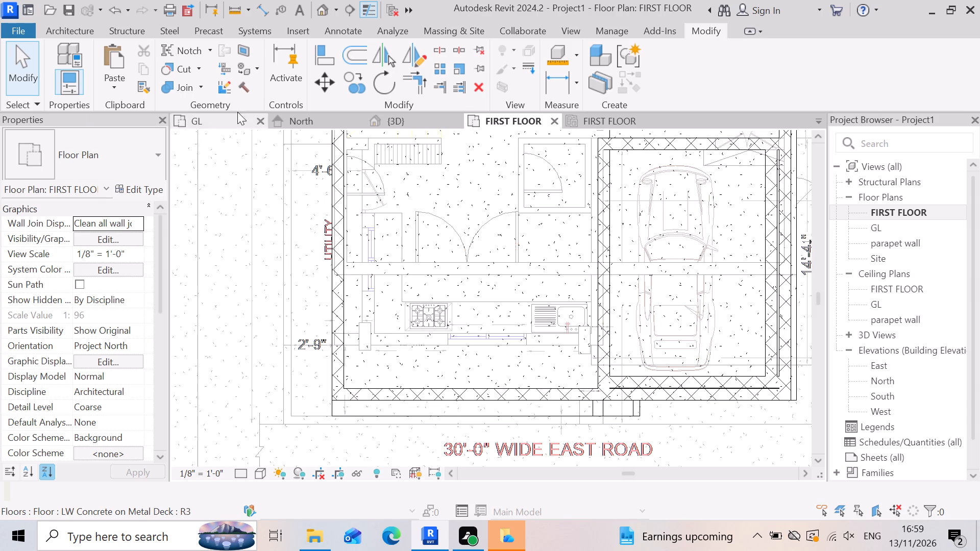
left_click(57, 33)
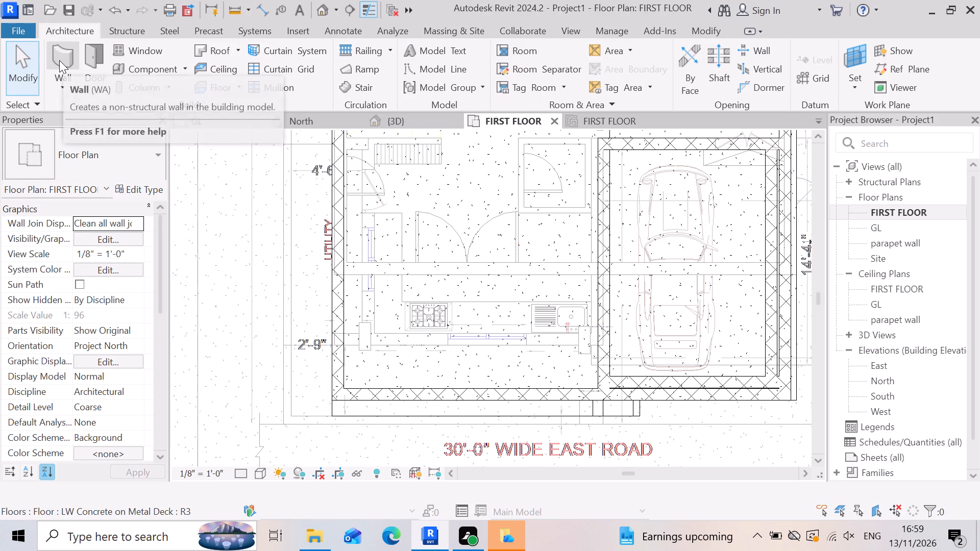
left_click(59, 60)
scroll(436, 371, "up", 6)
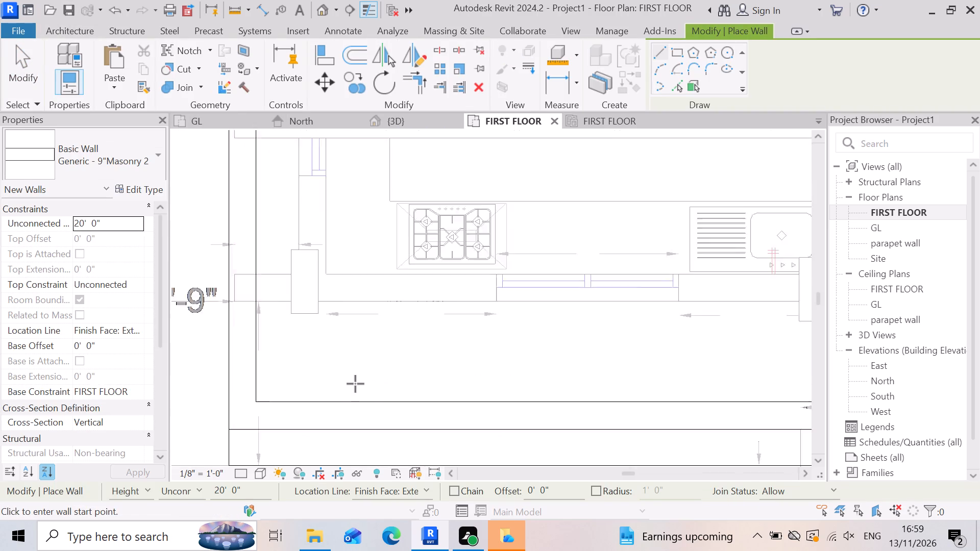
scroll(355, 384, "up", 1)
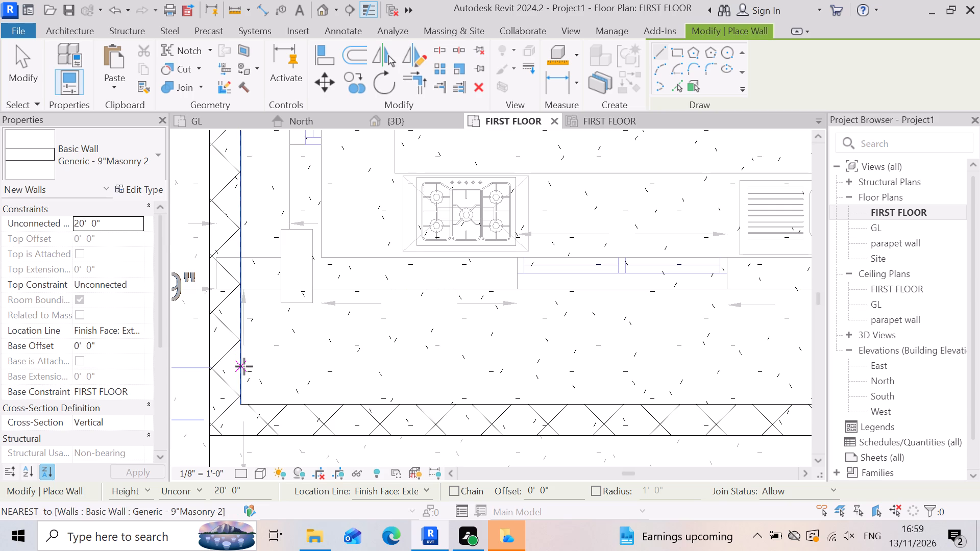
left_click(244, 366)
scroll(246, 366, "down", 4)
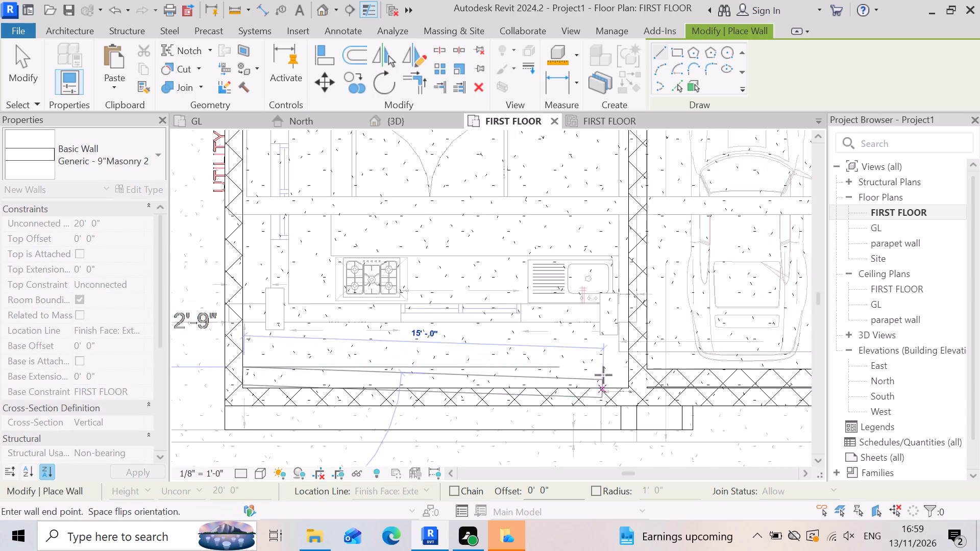
scroll(616, 354, "up", 5)
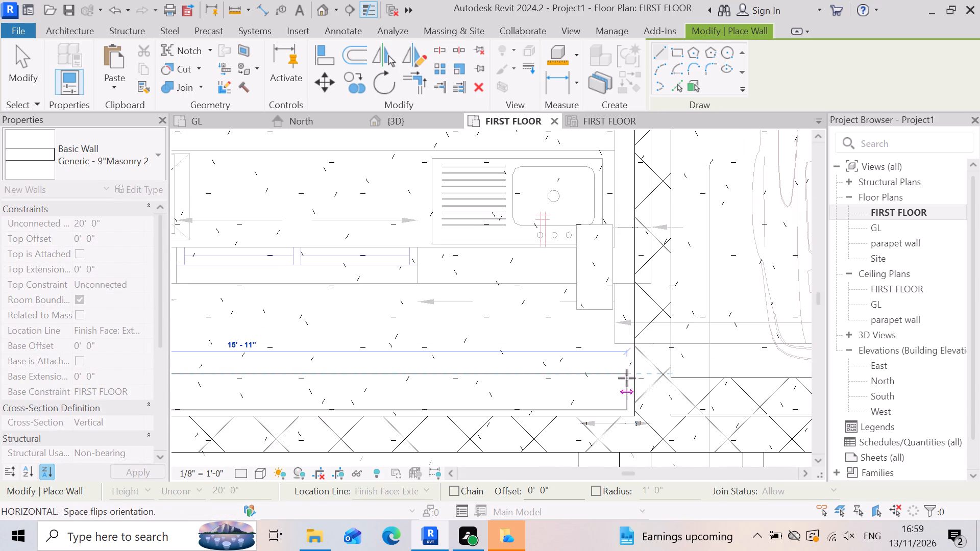
left_click(634, 377)
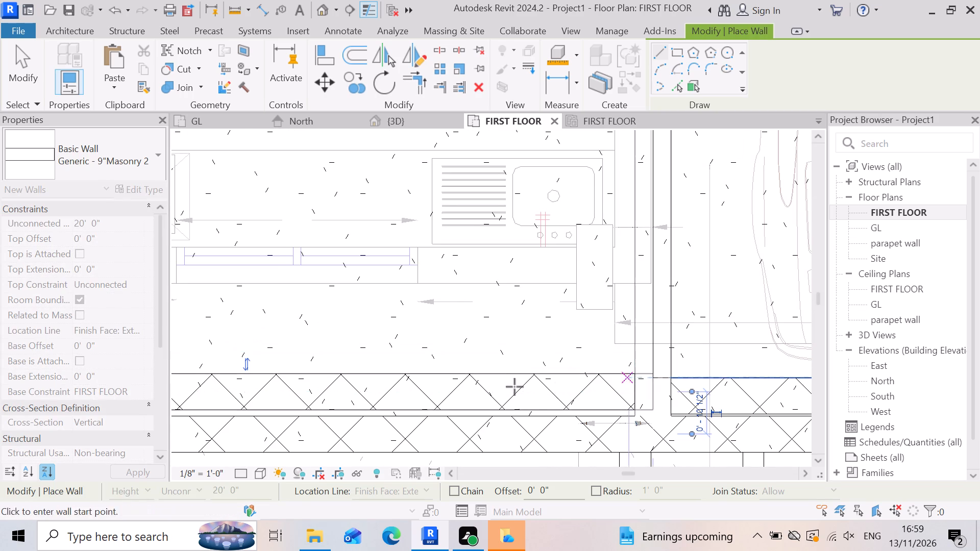
scroll(501, 383, "down", 3)
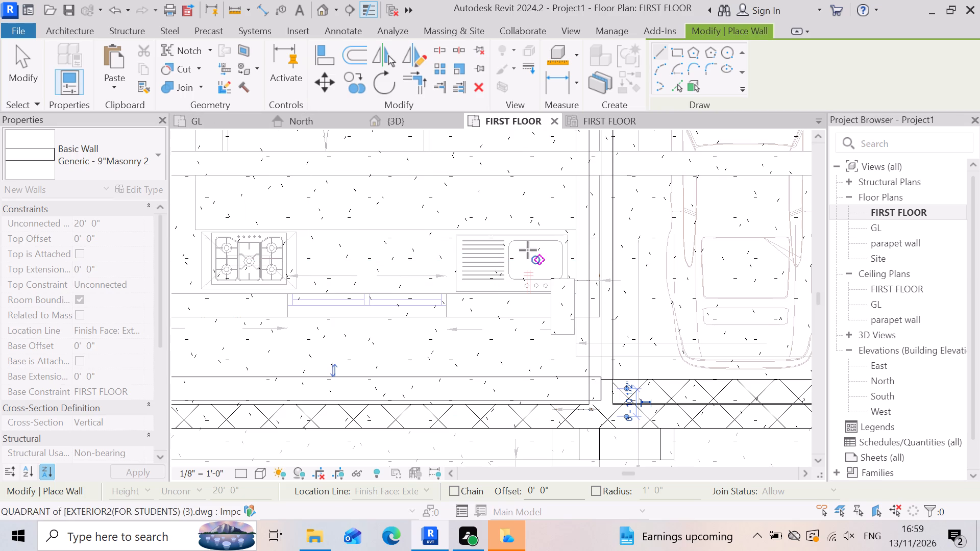
In the 3D view, lower the new wall's top to slightly above the parapet, for a height of about 8'-6".
left_click(420, 119)
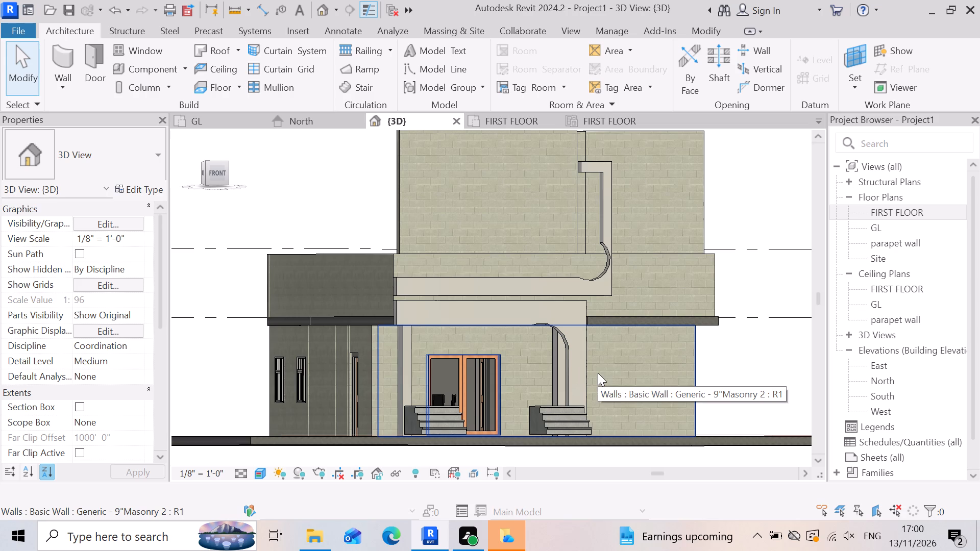
key("Escape")
left_click(532, 204)
scroll(573, 286, "down", 4)
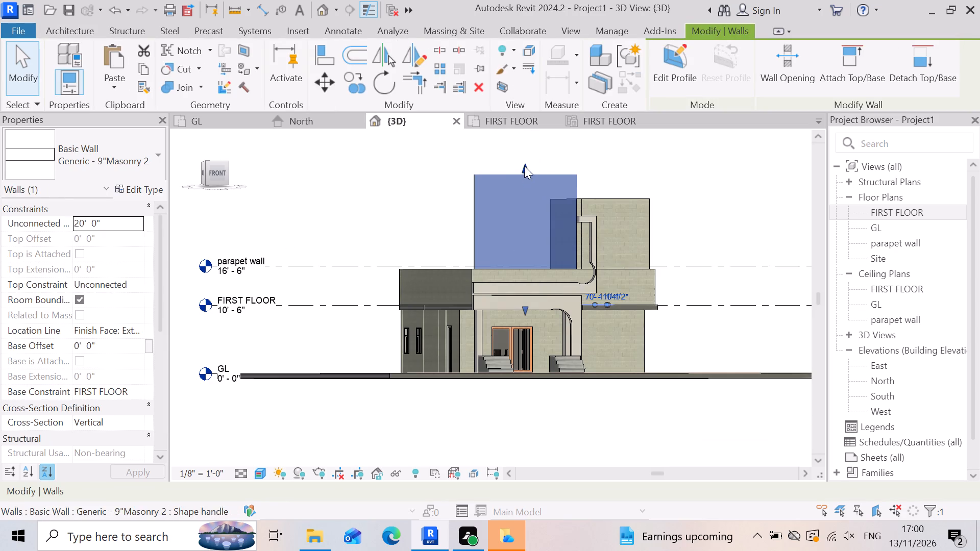
left_click_drag(524, 166, 524, 249)
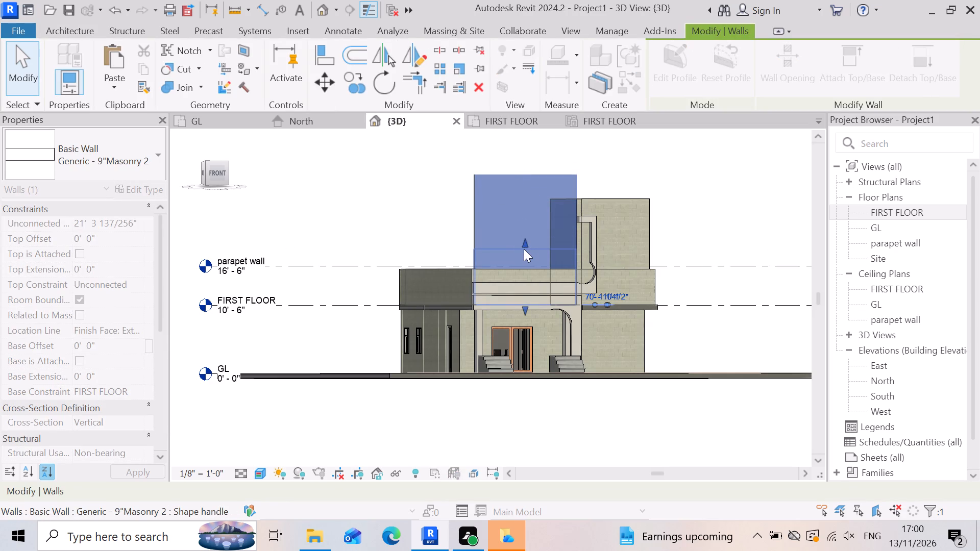
key("Escape")
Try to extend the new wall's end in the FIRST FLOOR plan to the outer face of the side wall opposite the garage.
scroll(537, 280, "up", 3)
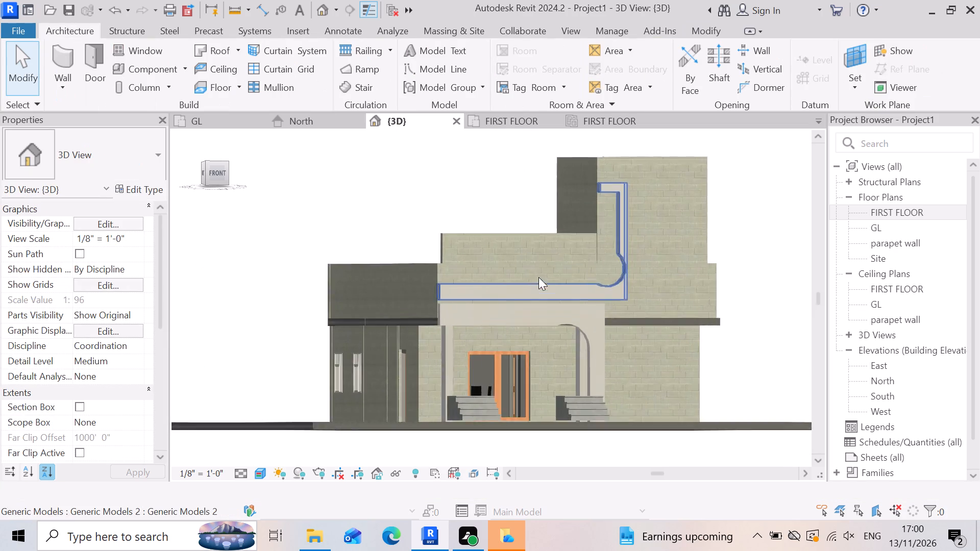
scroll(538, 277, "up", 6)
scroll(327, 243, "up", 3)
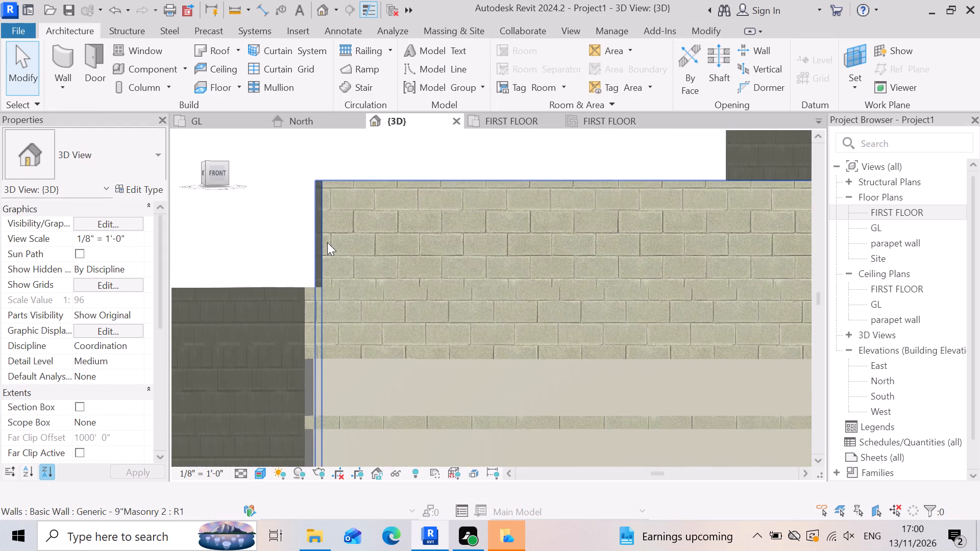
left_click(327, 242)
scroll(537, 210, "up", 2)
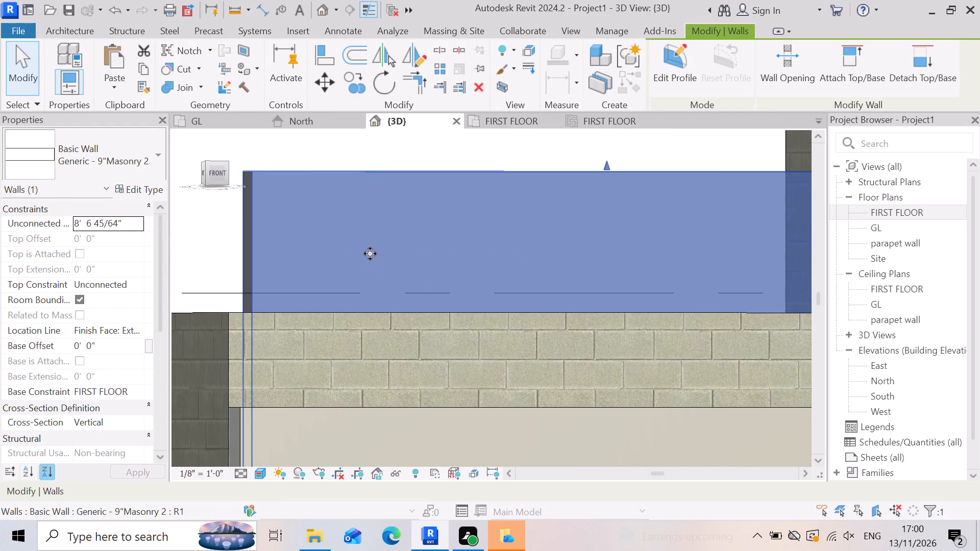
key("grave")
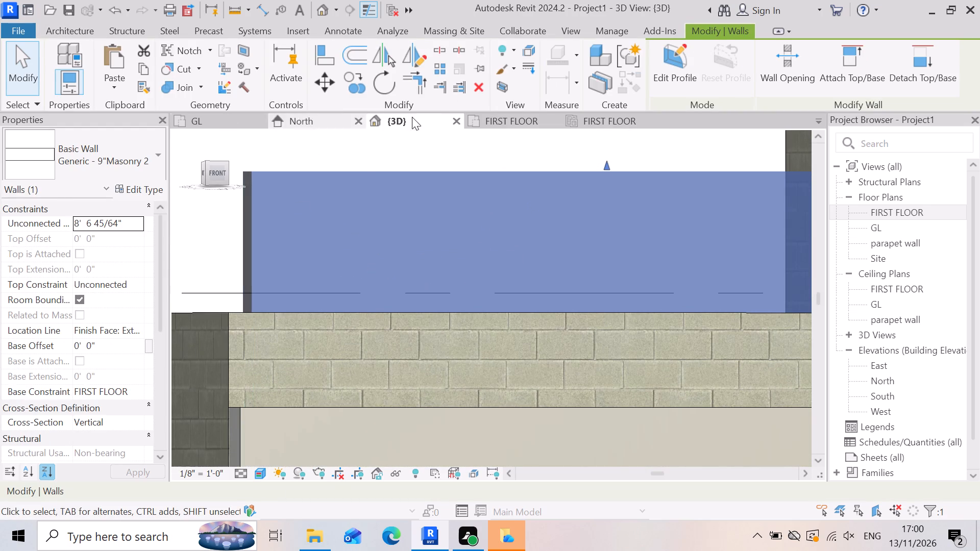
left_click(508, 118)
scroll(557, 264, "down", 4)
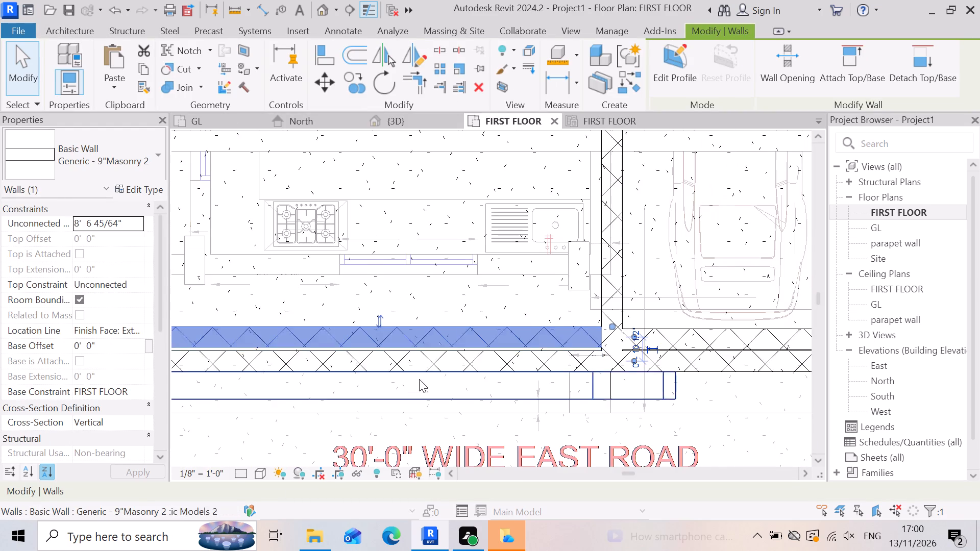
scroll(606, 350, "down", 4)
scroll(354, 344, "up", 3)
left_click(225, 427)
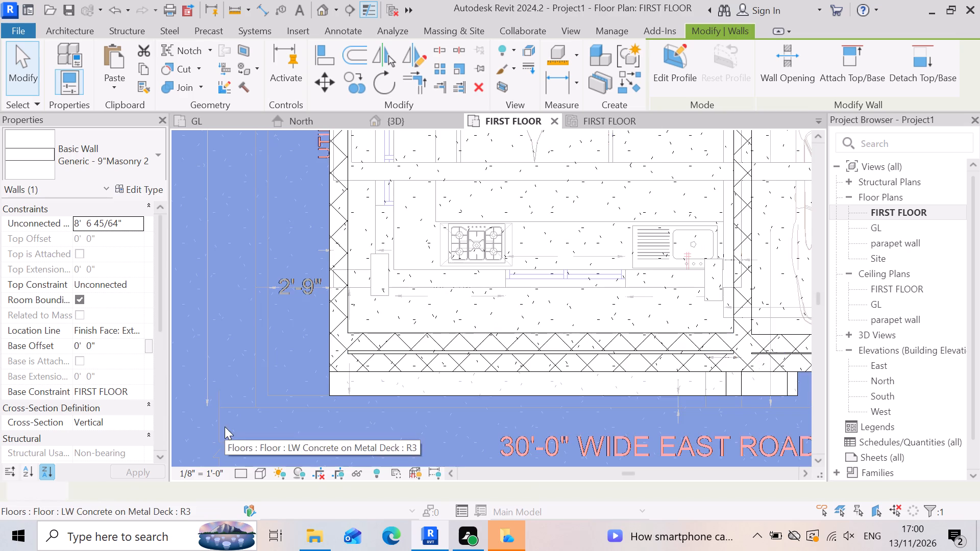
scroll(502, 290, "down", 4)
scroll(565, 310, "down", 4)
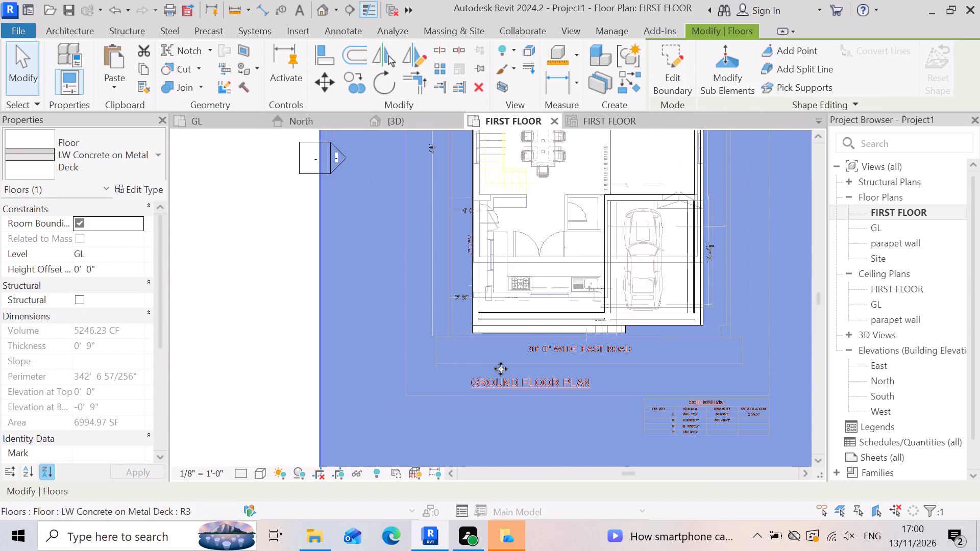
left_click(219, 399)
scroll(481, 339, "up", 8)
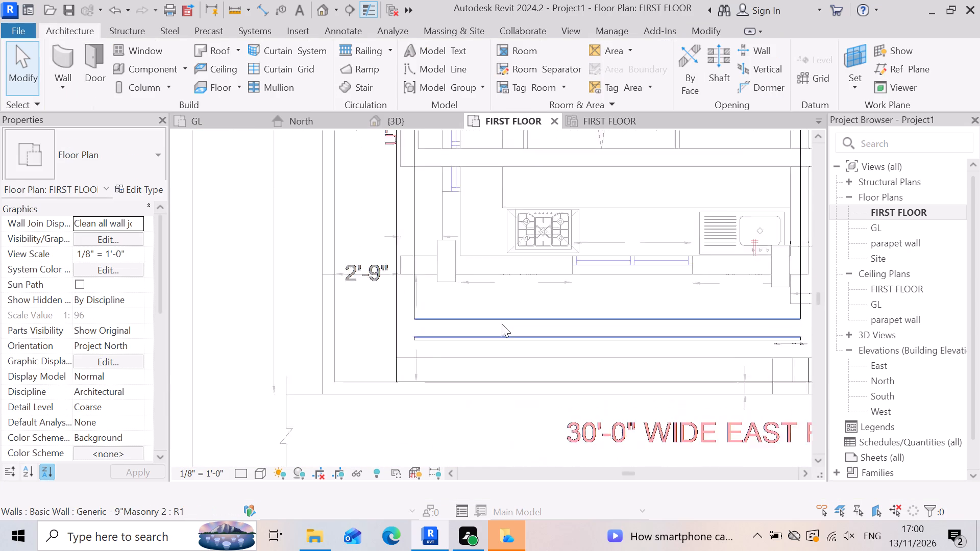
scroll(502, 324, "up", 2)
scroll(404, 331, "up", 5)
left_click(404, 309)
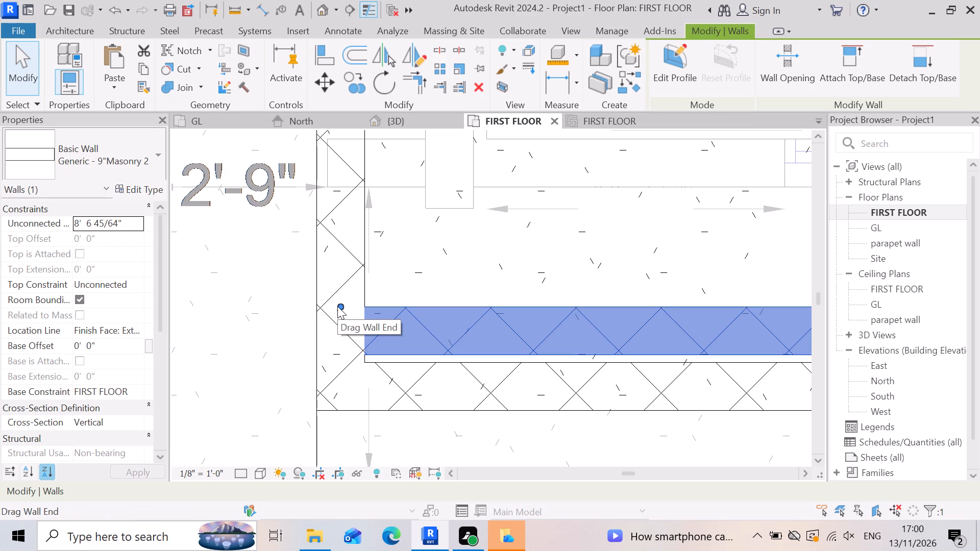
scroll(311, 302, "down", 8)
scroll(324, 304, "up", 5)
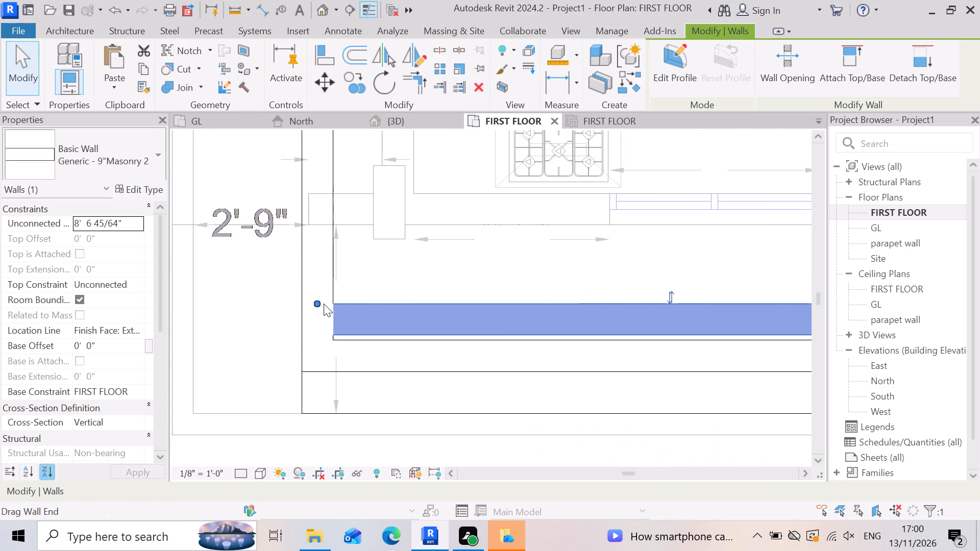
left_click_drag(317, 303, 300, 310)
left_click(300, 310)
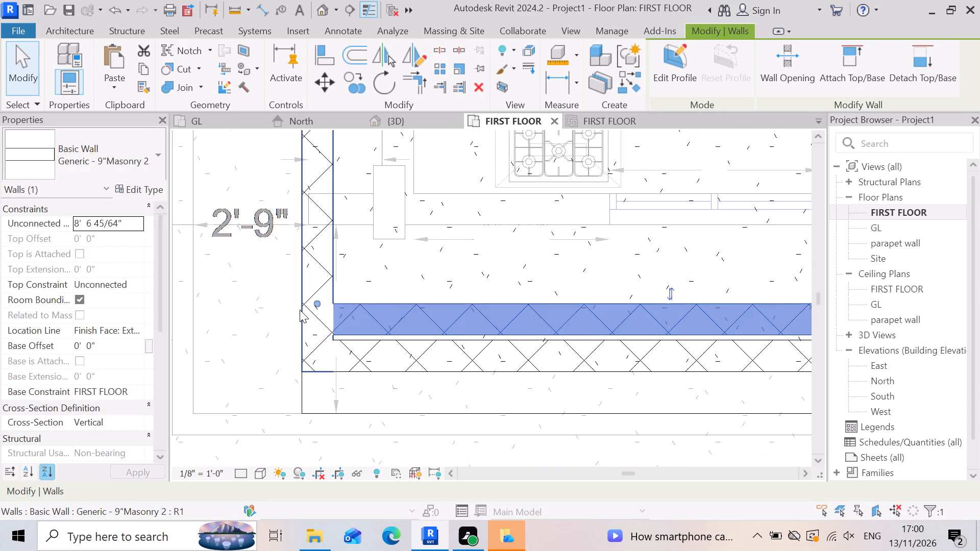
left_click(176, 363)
Examine in 3D how the raised wall sits against the parapet corner and the tower.
scroll(455, 351, "down", 3)
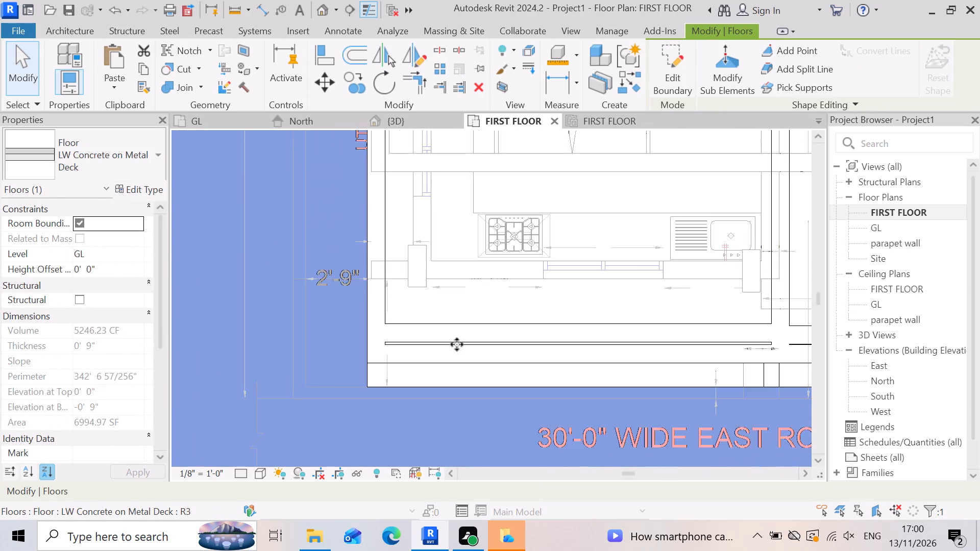
scroll(457, 344, "down", 5)
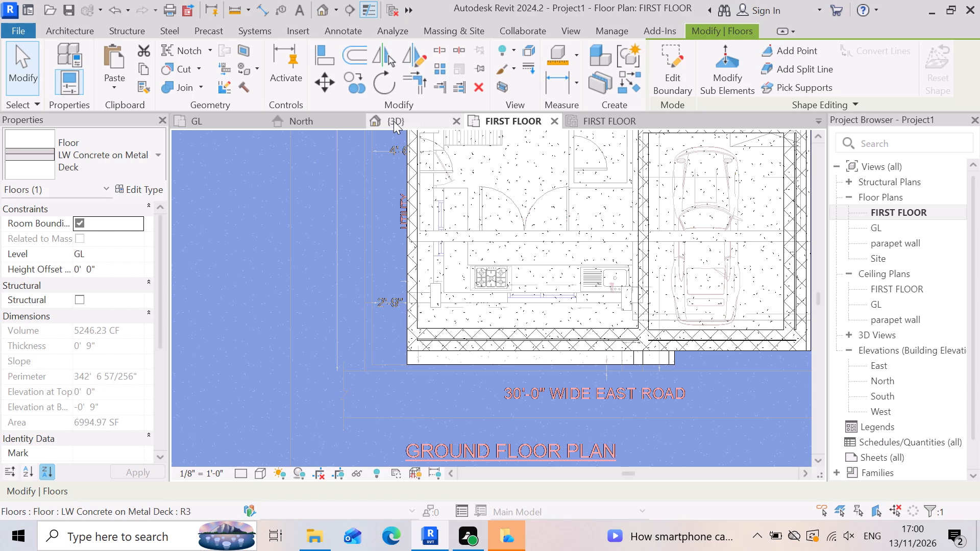
left_click(398, 119)
scroll(396, 293, "down", 4)
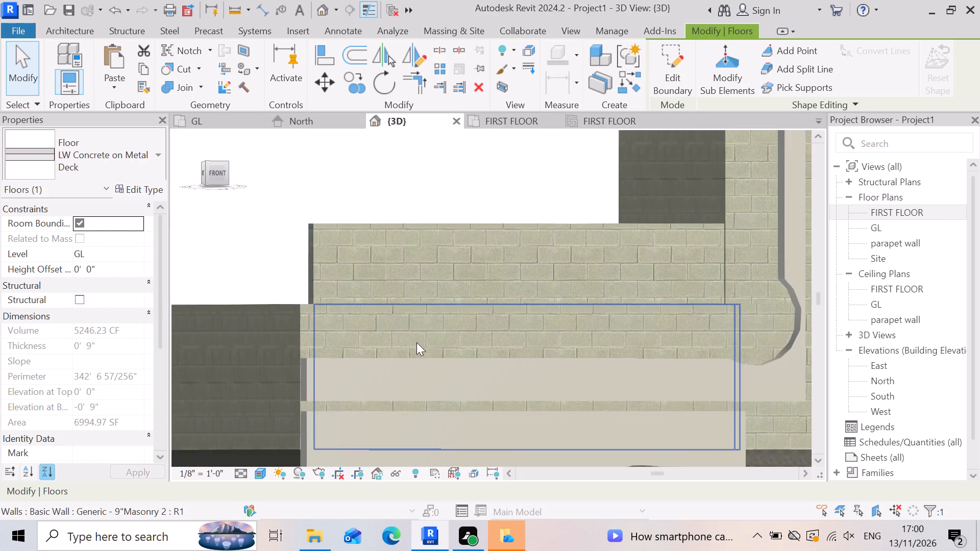
scroll(450, 276, "down", 7)
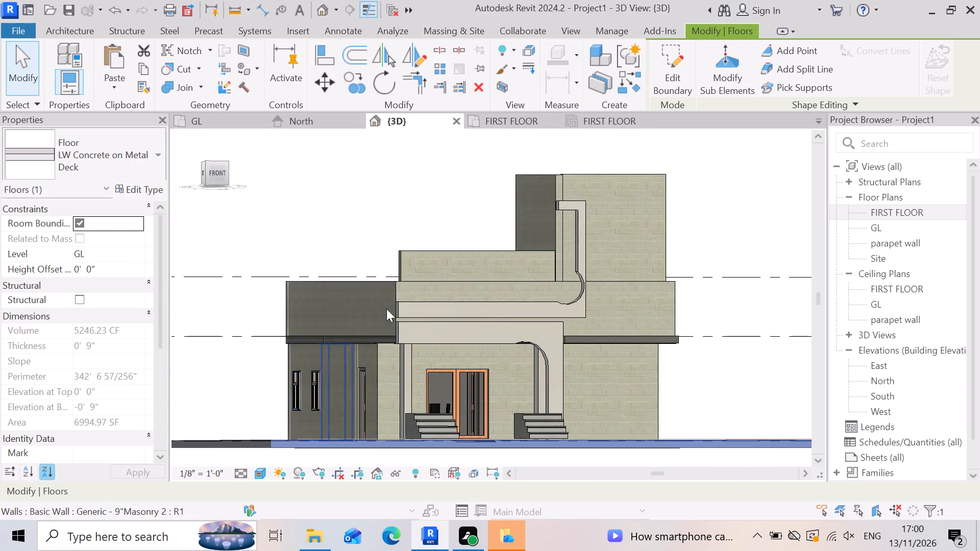
scroll(486, 251, "down", 4)
left_click_drag(282, 420, 287, 421)
scroll(515, 287, "up", 3)
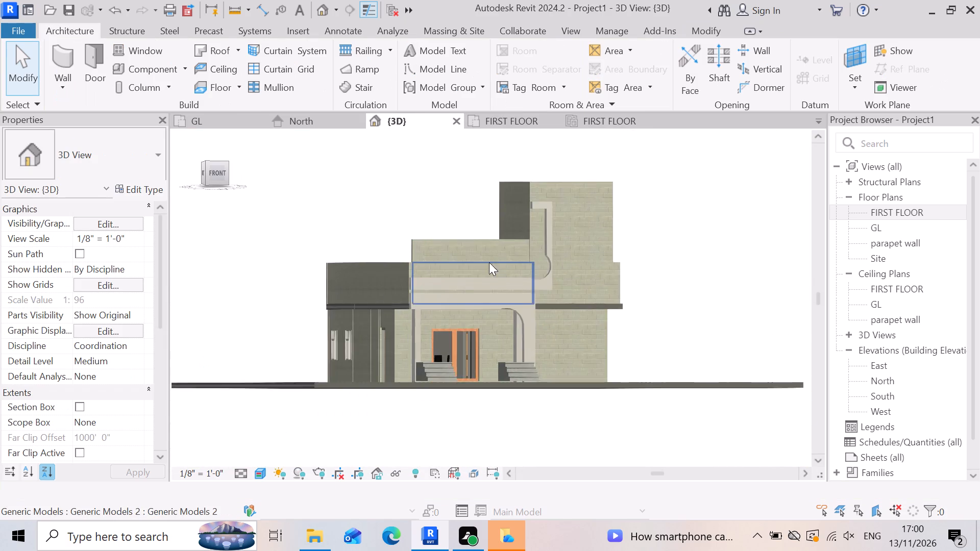
scroll(489, 262, "up", 4)
scroll(374, 295, "up", 3)
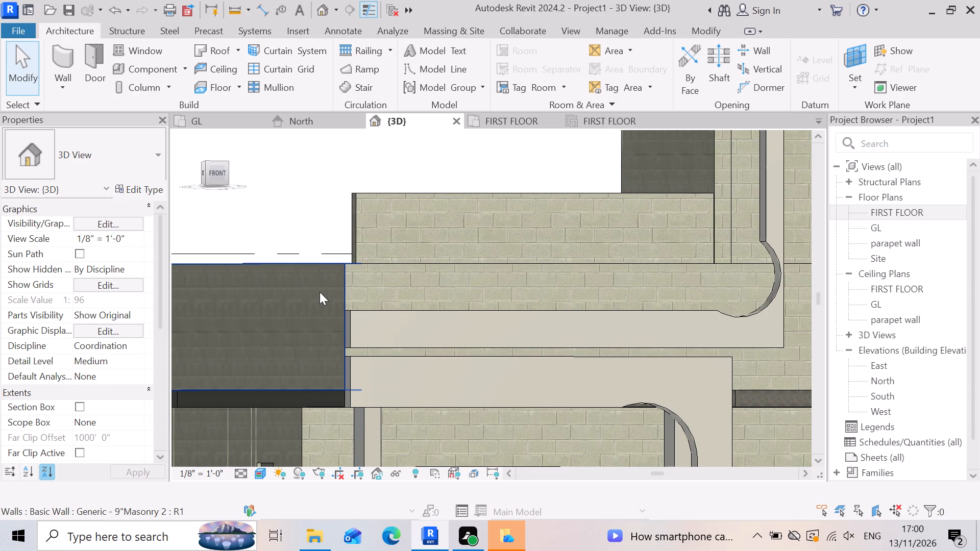
scroll(330, 294, "up", 3)
scroll(333, 284, "down", 3)
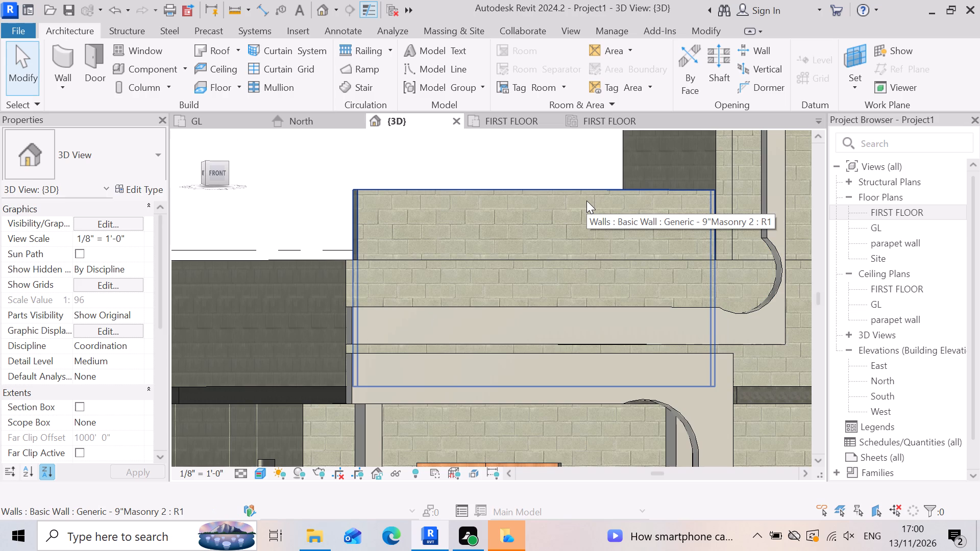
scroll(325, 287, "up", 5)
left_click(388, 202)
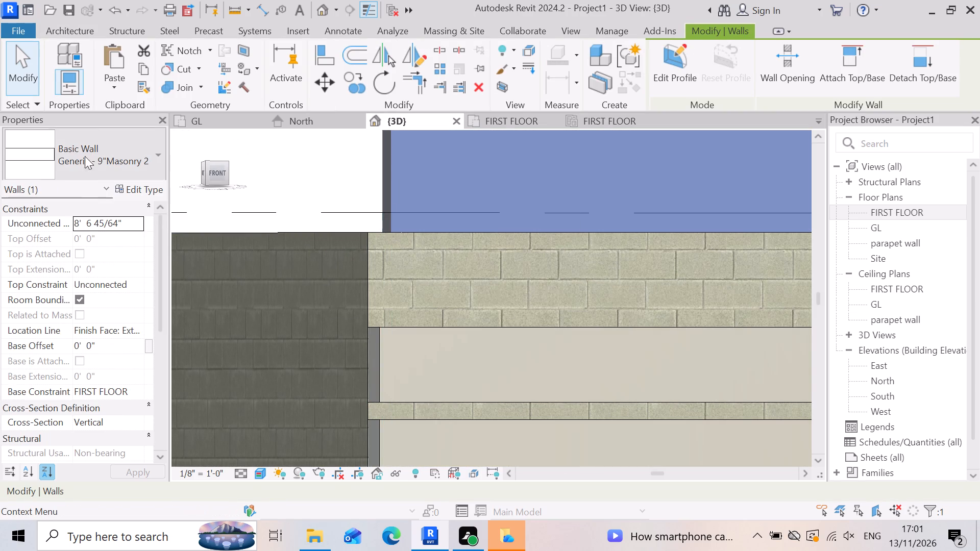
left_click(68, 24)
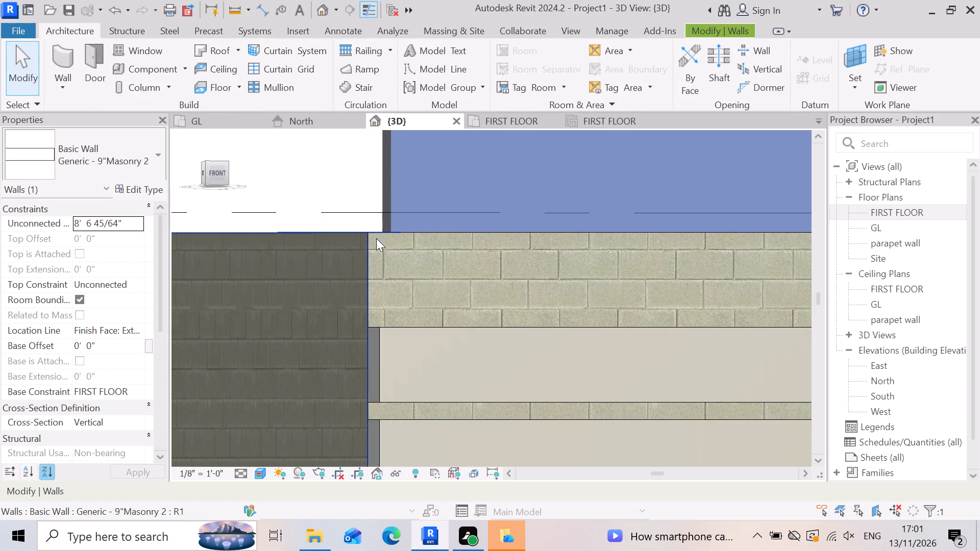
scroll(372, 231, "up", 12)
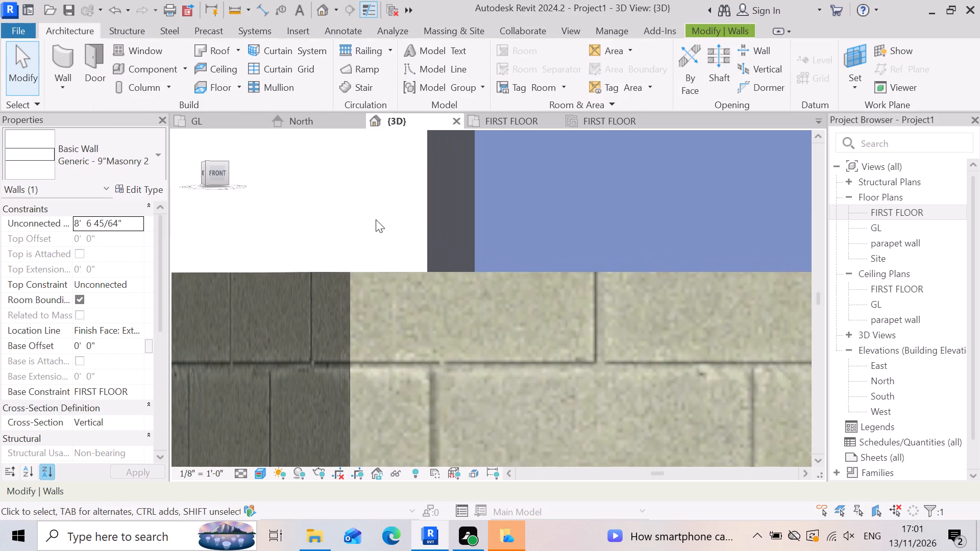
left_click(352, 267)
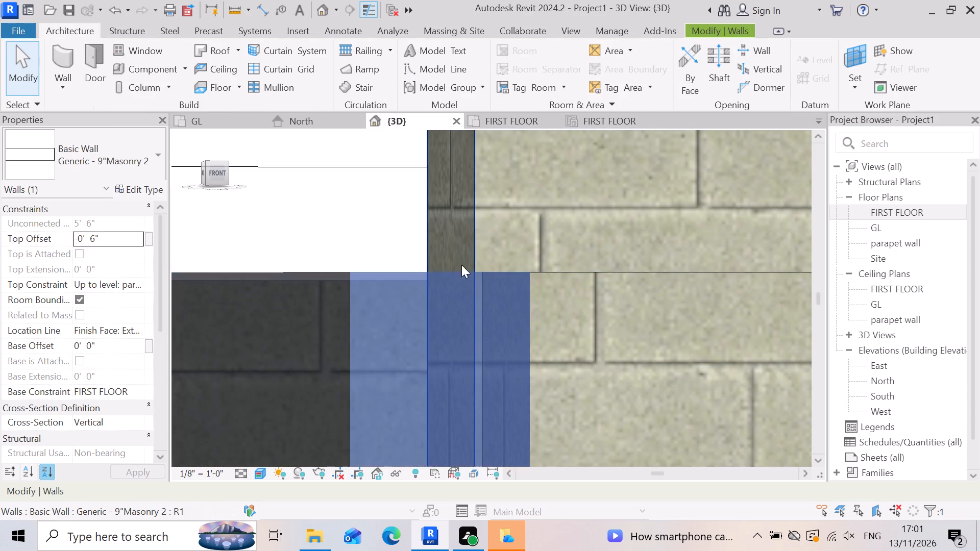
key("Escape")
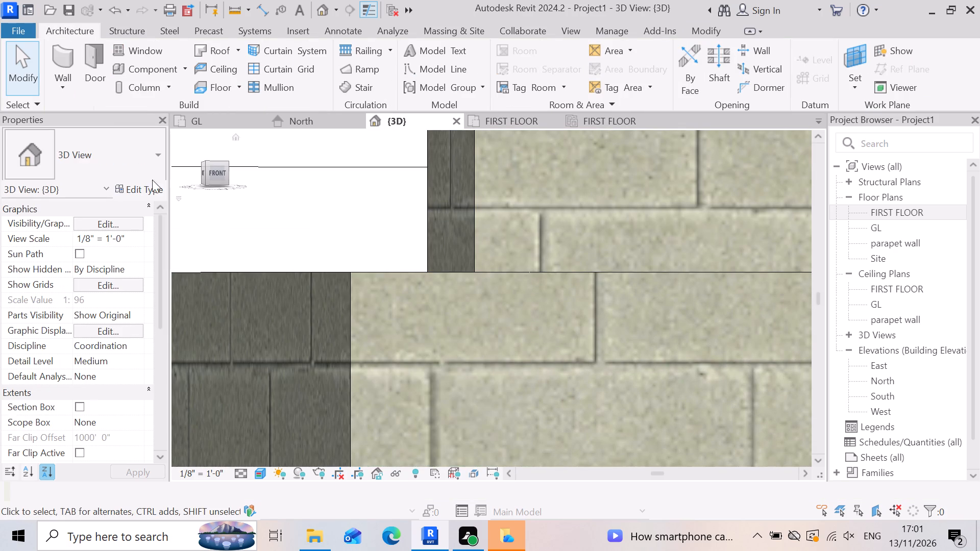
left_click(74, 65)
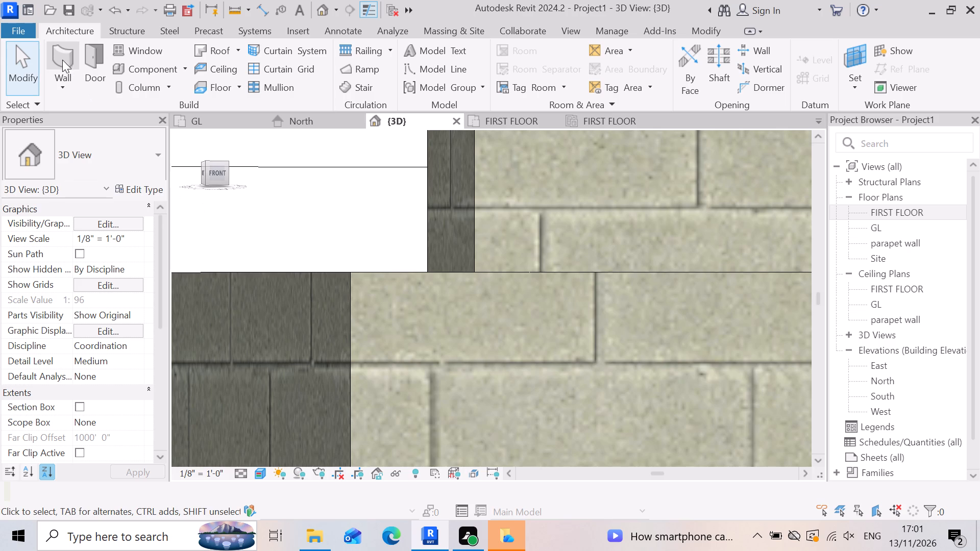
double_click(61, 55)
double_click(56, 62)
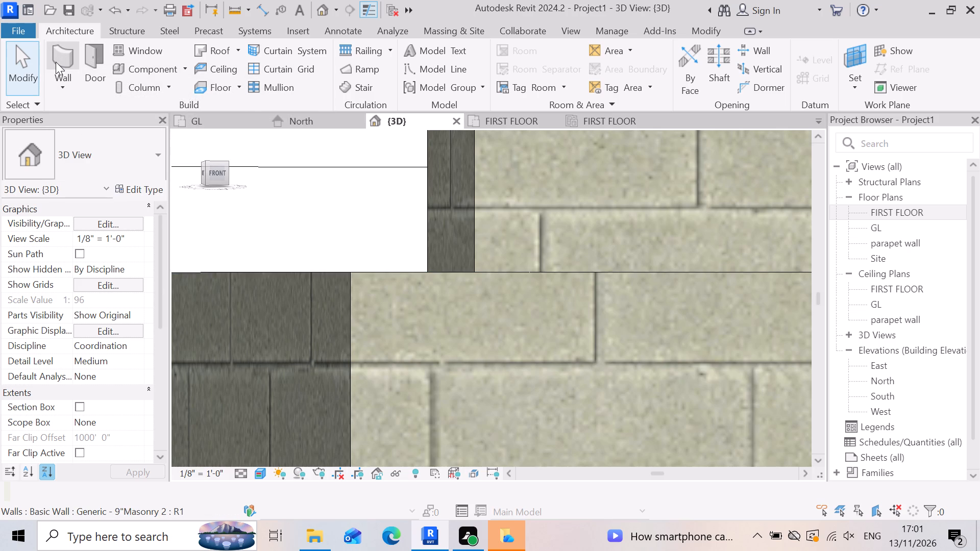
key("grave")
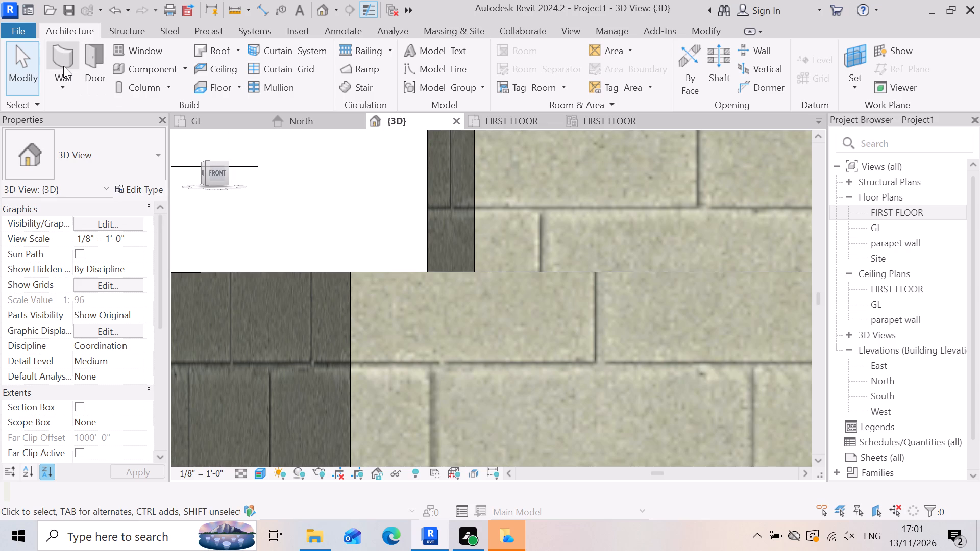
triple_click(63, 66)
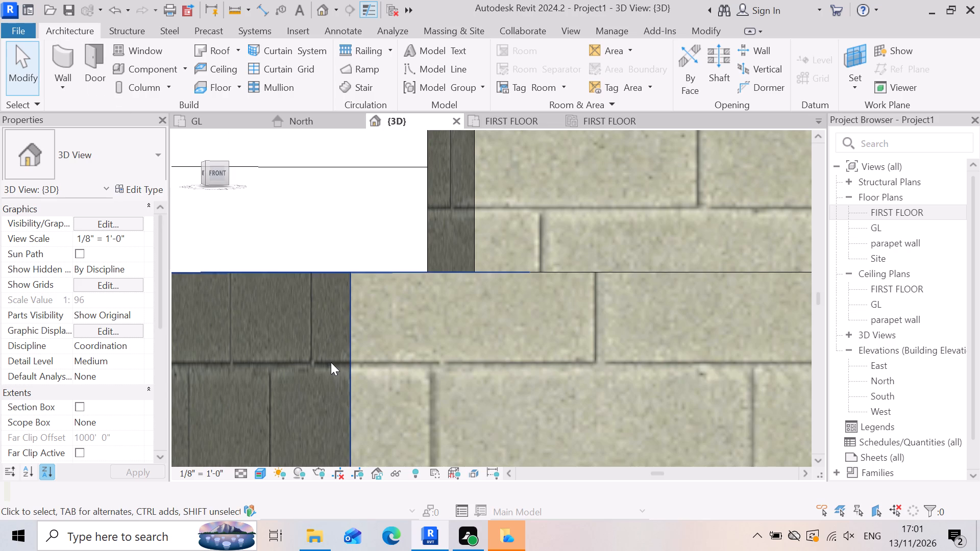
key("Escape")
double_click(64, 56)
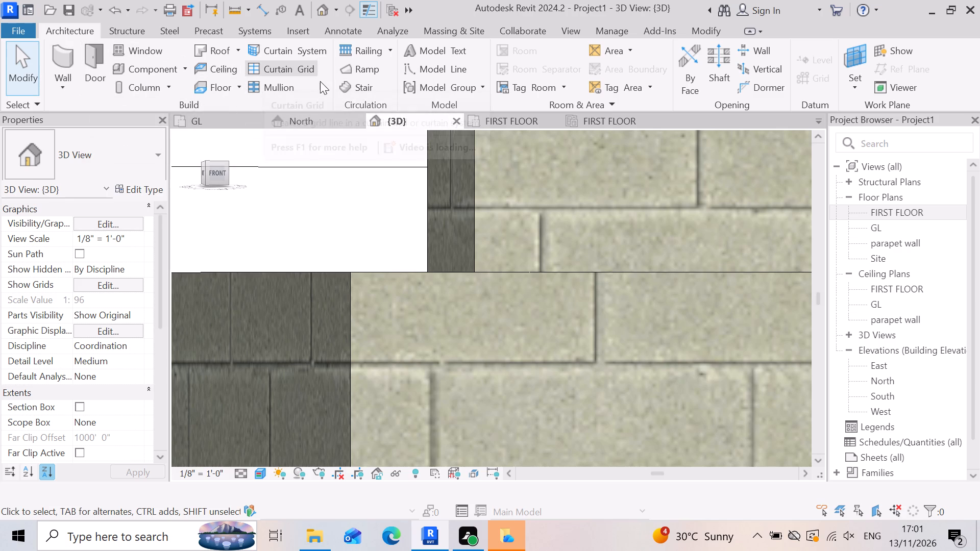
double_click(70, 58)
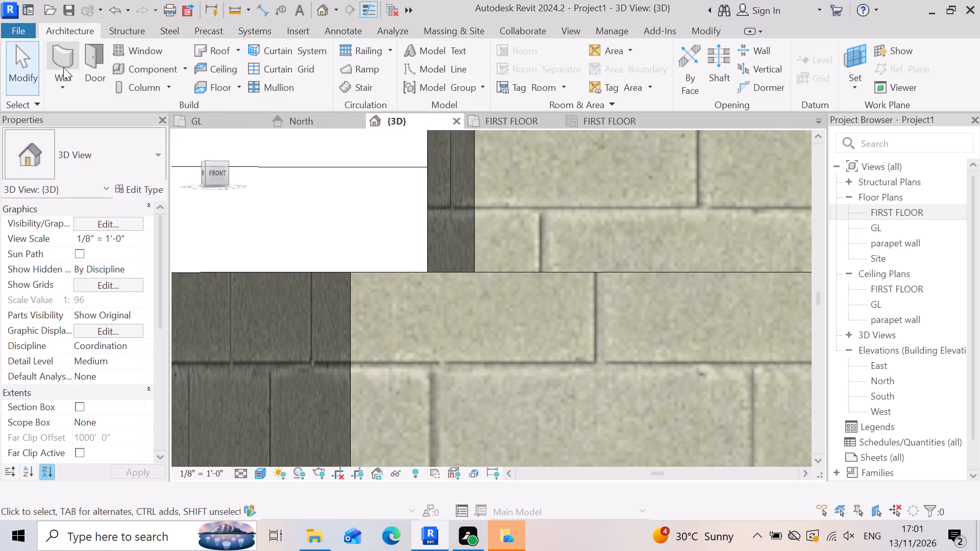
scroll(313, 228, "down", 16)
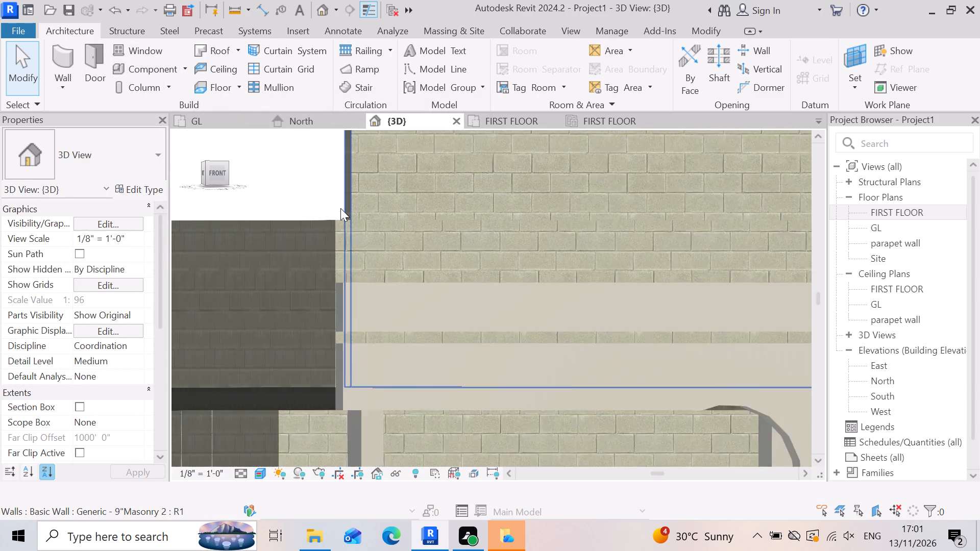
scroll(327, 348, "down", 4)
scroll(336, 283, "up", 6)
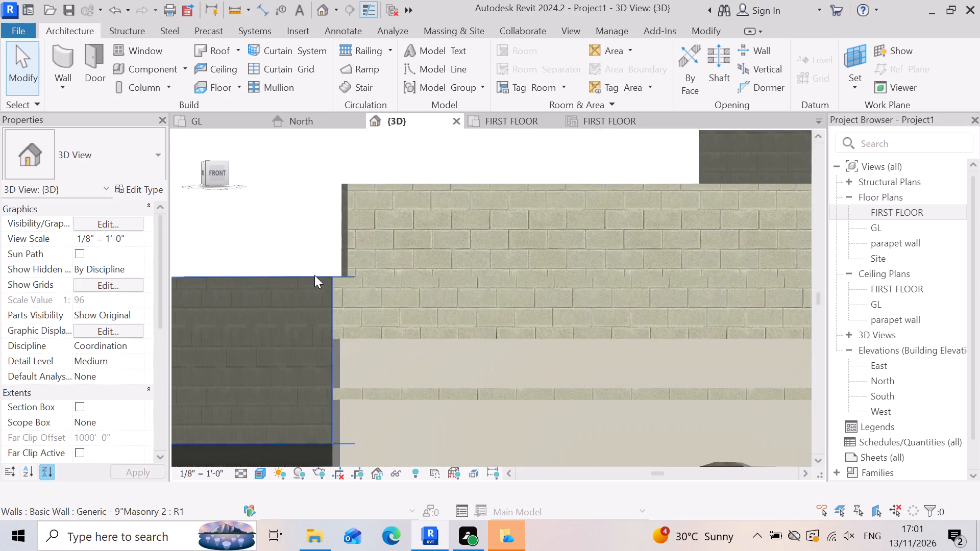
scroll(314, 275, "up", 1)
Open the FIRST FLOOR plan at the corner where the raised wall meets the side wall opposite the garage.
left_click(527, 124)
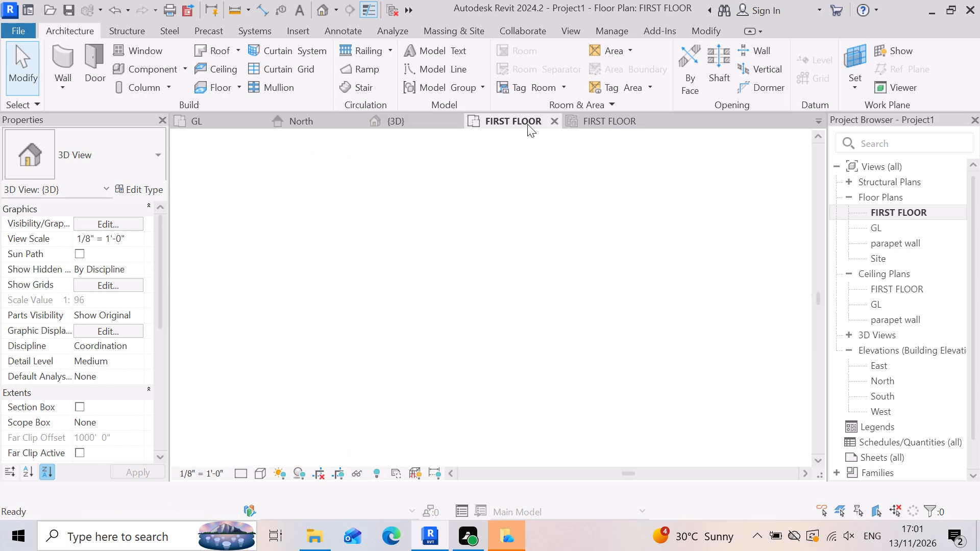
scroll(460, 345, "up", 6)
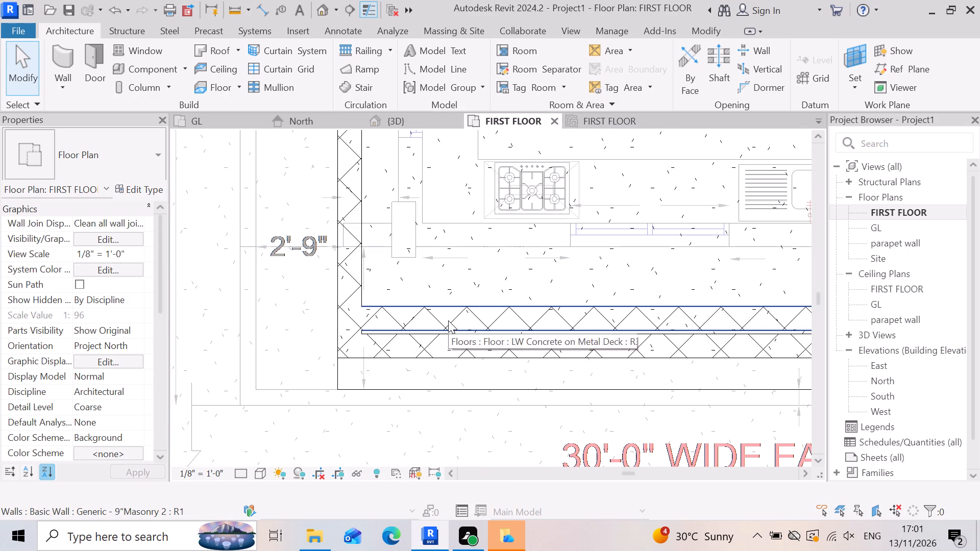
left_click(448, 320)
scroll(357, 348, "up", 5)
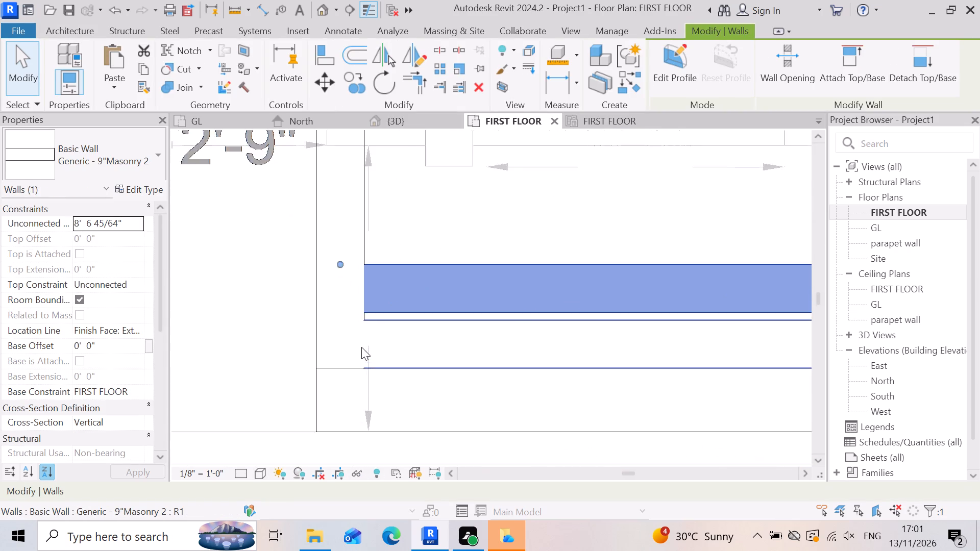
scroll(361, 347, "up", 3)
scroll(362, 293, "up", 3)
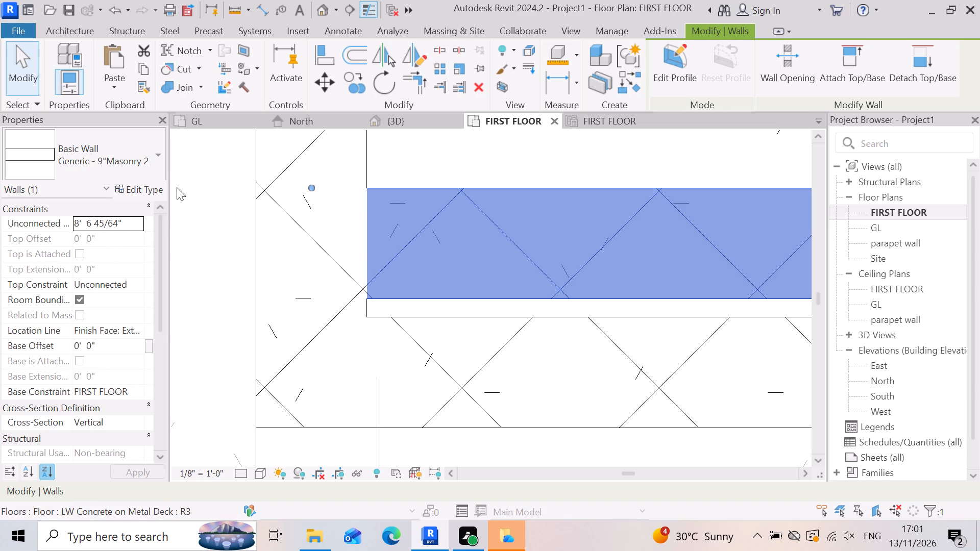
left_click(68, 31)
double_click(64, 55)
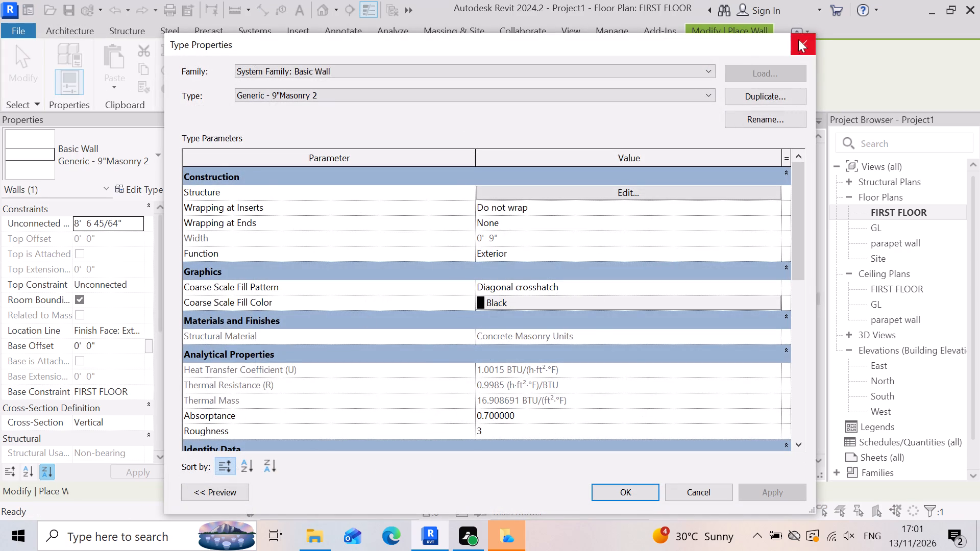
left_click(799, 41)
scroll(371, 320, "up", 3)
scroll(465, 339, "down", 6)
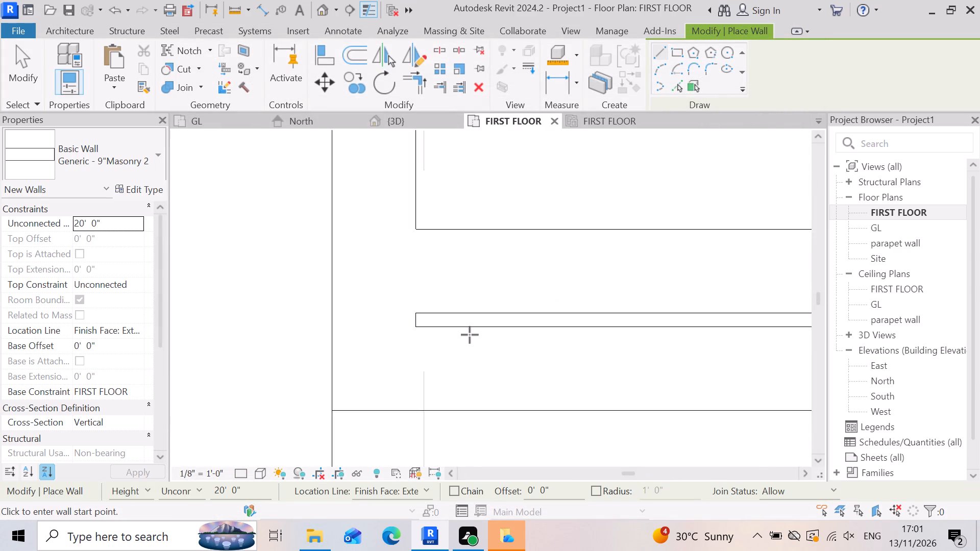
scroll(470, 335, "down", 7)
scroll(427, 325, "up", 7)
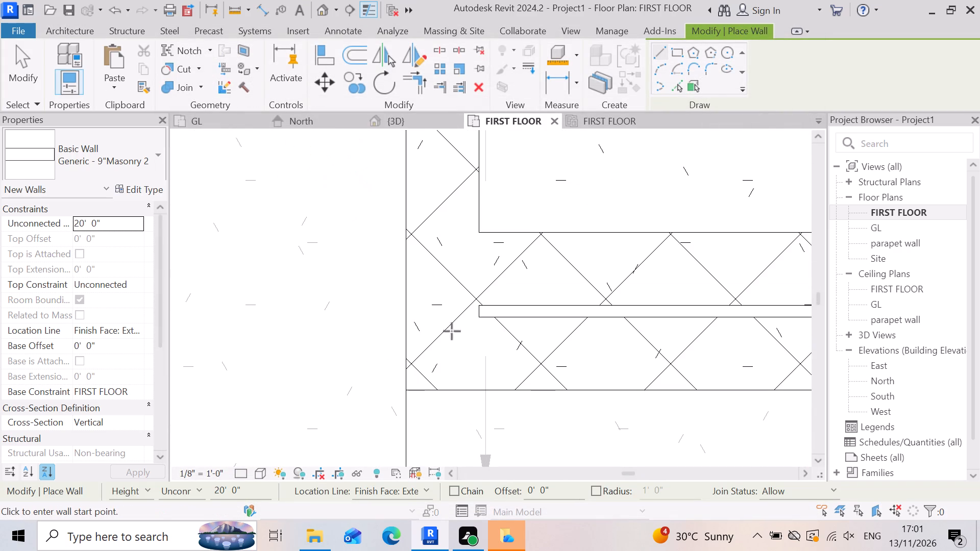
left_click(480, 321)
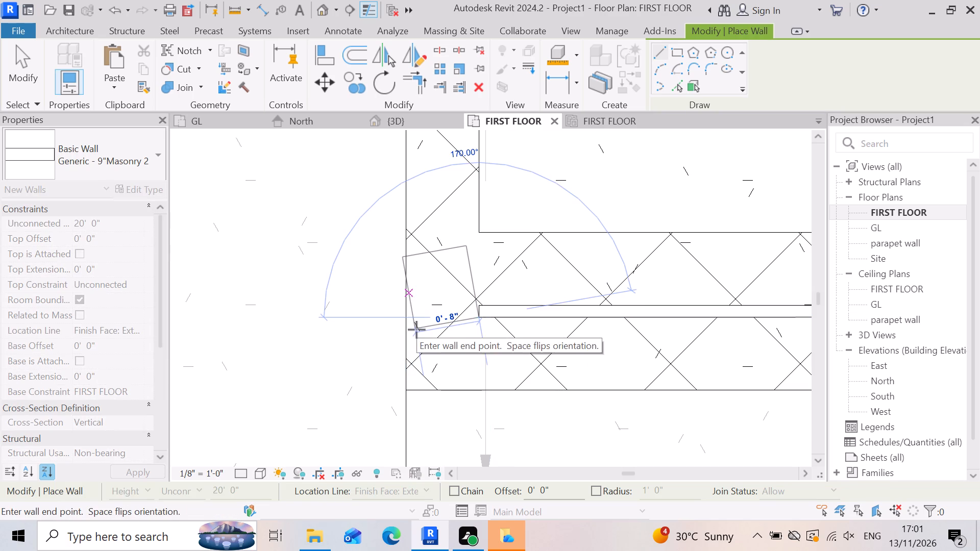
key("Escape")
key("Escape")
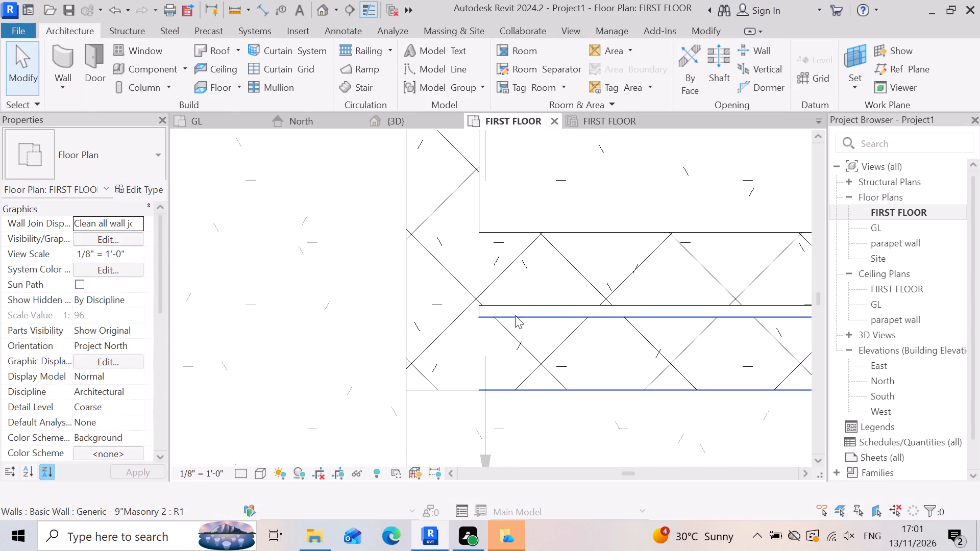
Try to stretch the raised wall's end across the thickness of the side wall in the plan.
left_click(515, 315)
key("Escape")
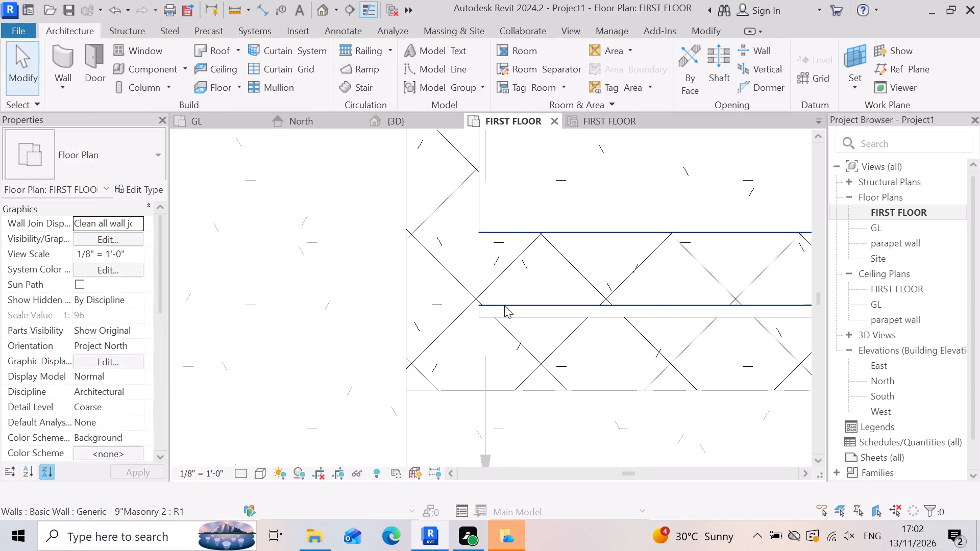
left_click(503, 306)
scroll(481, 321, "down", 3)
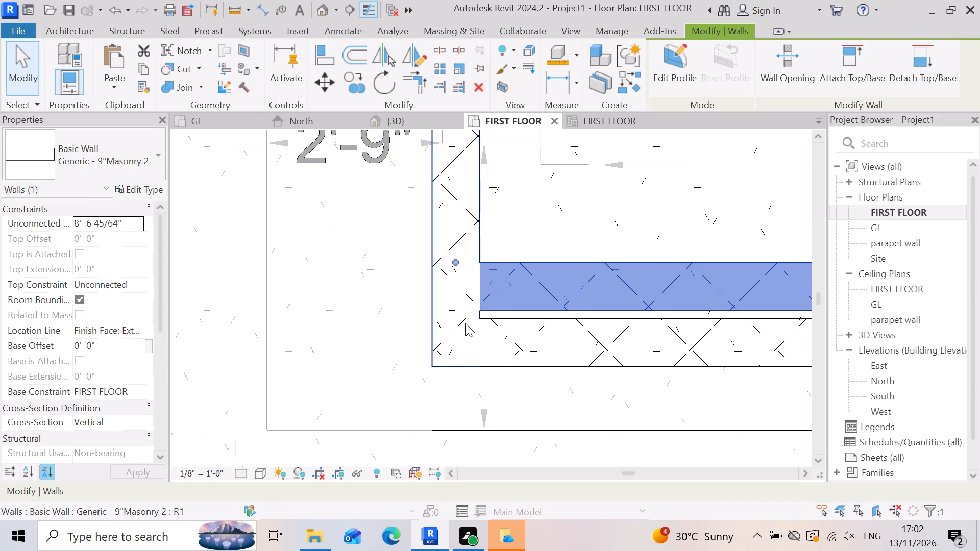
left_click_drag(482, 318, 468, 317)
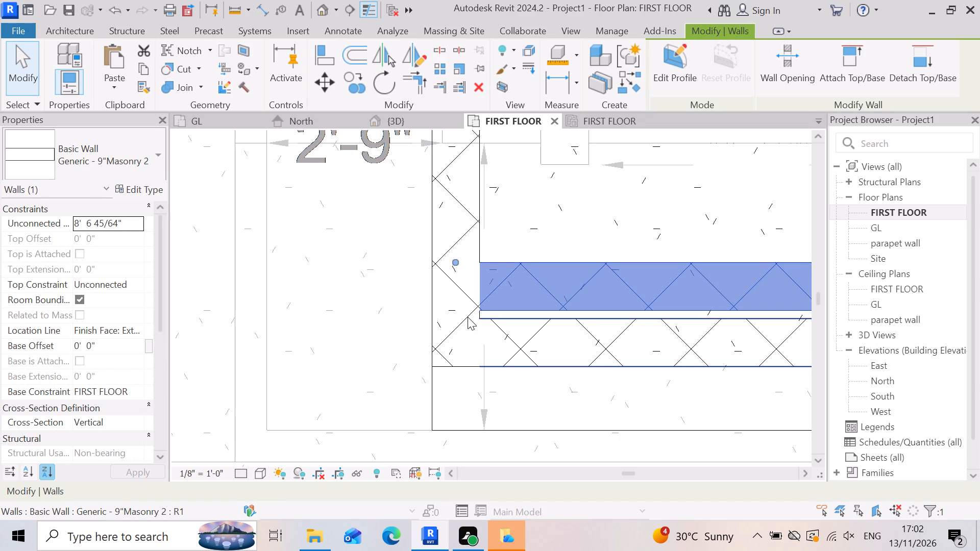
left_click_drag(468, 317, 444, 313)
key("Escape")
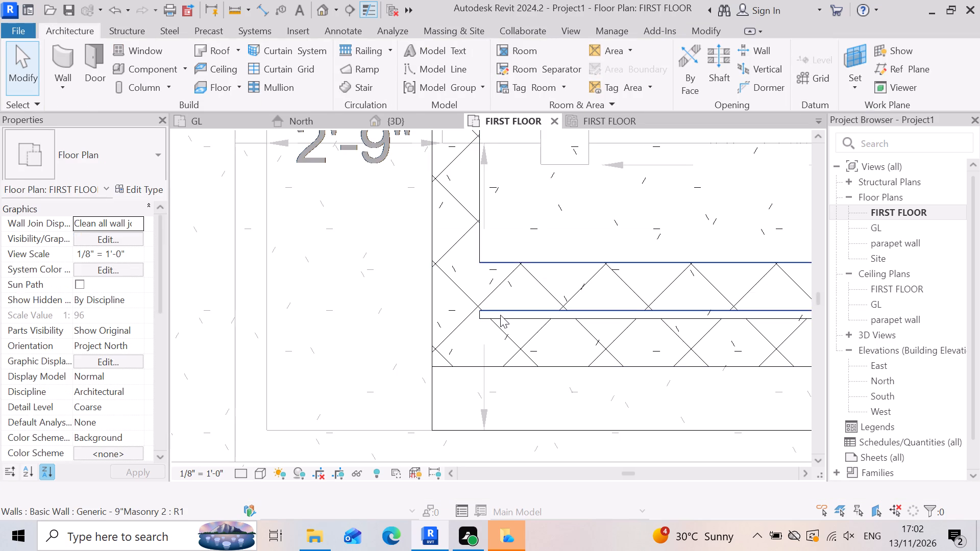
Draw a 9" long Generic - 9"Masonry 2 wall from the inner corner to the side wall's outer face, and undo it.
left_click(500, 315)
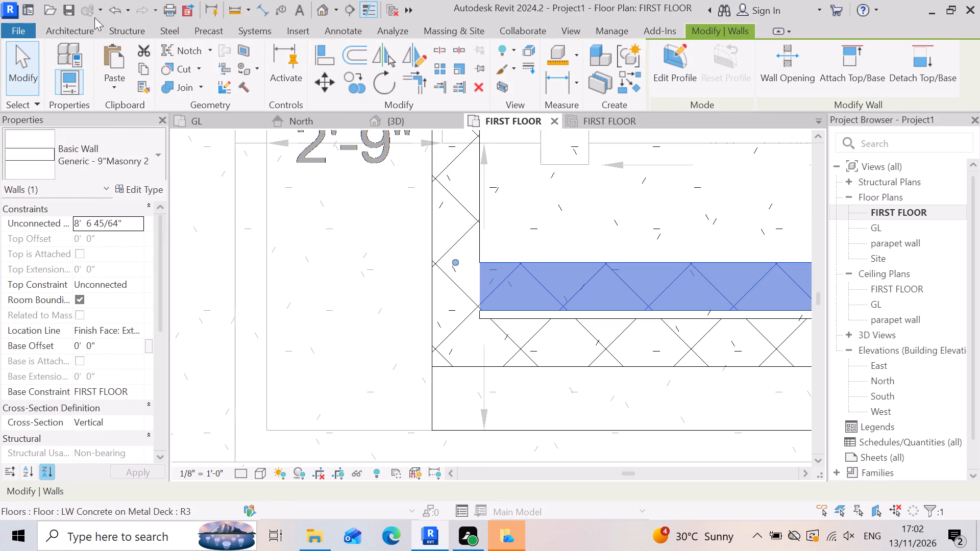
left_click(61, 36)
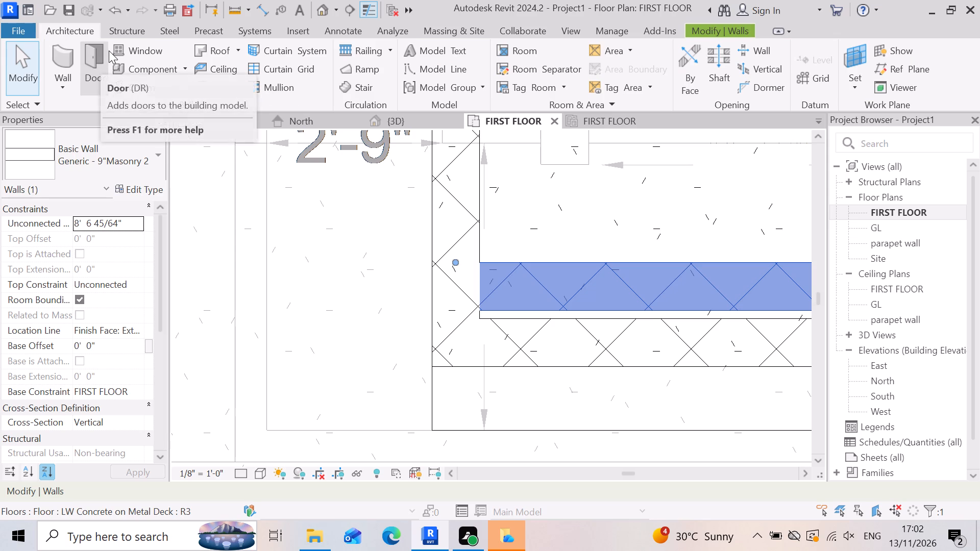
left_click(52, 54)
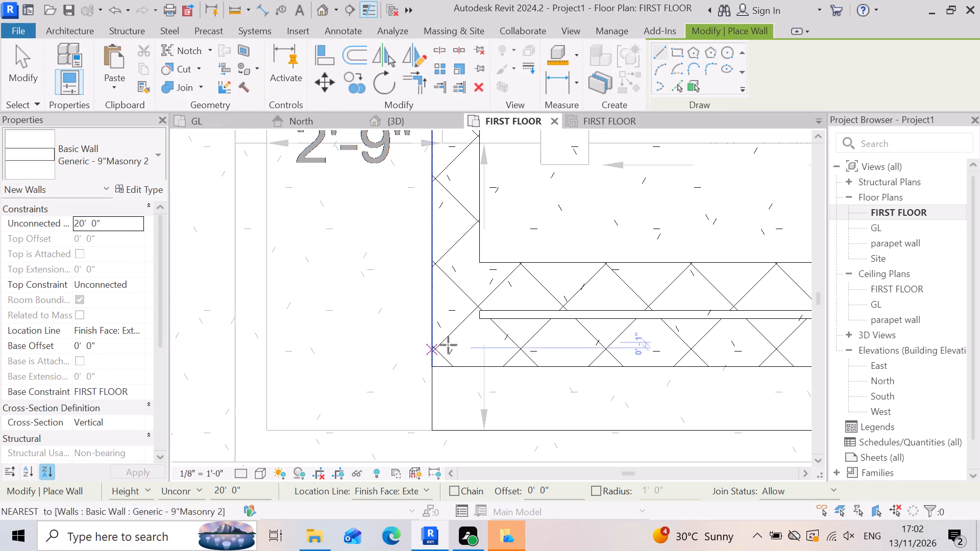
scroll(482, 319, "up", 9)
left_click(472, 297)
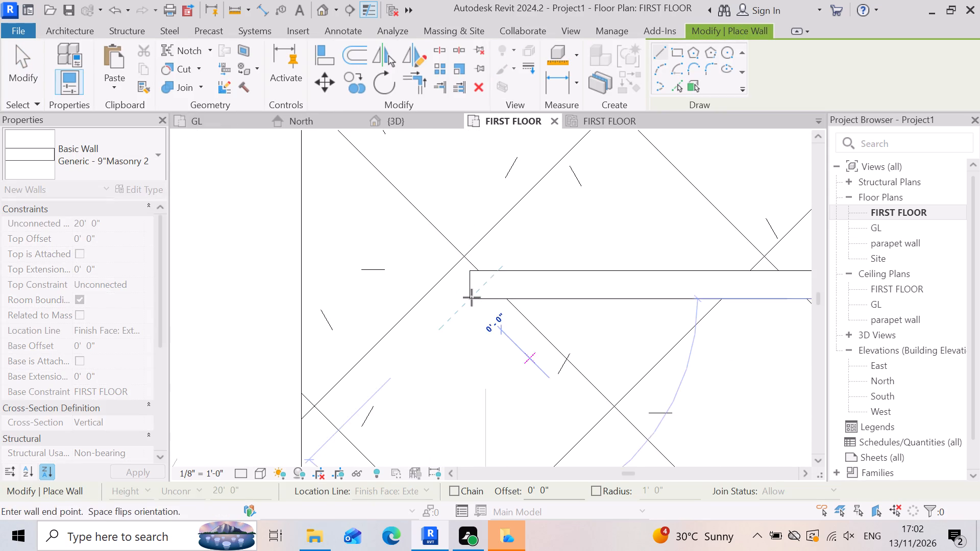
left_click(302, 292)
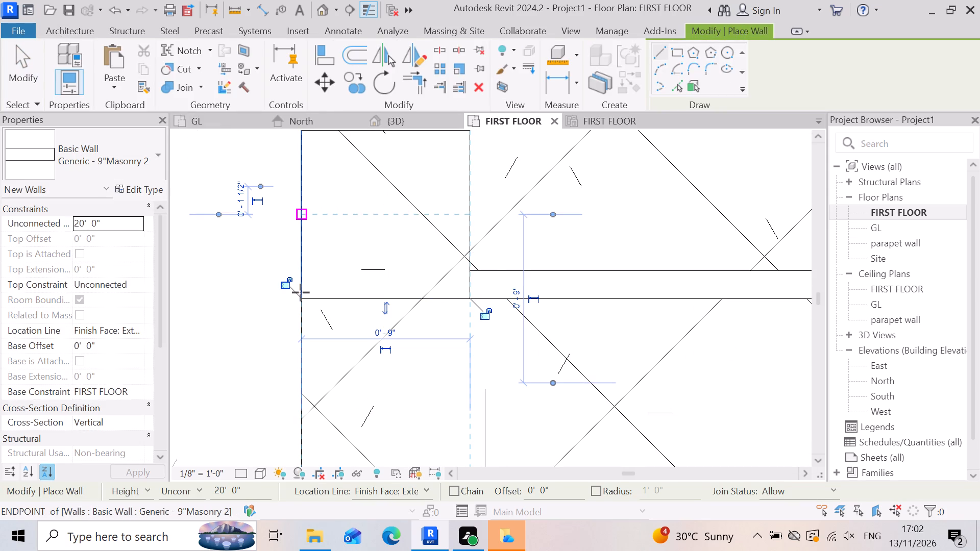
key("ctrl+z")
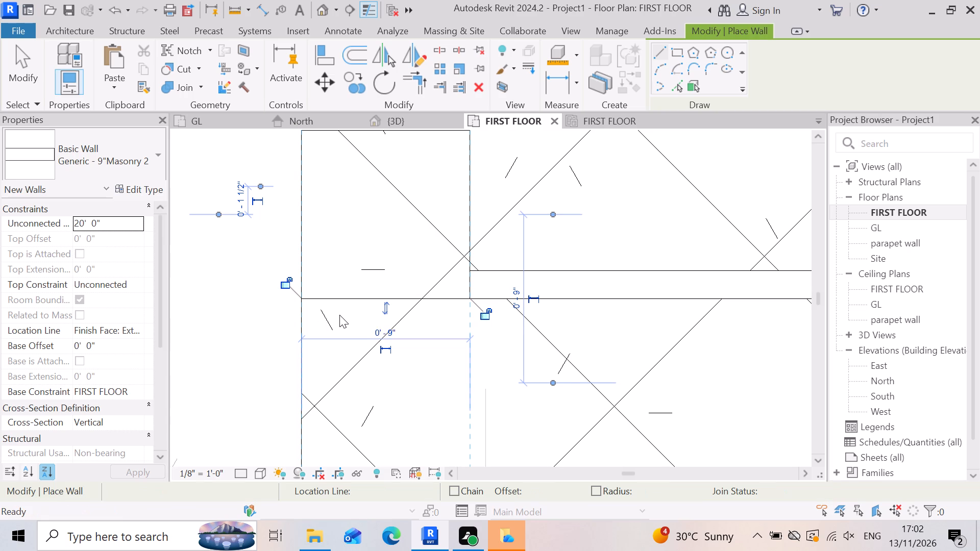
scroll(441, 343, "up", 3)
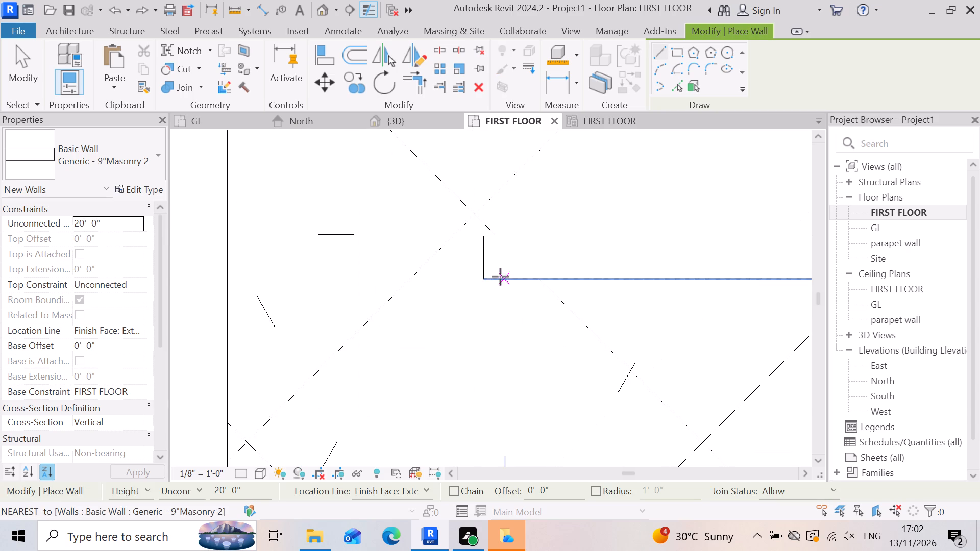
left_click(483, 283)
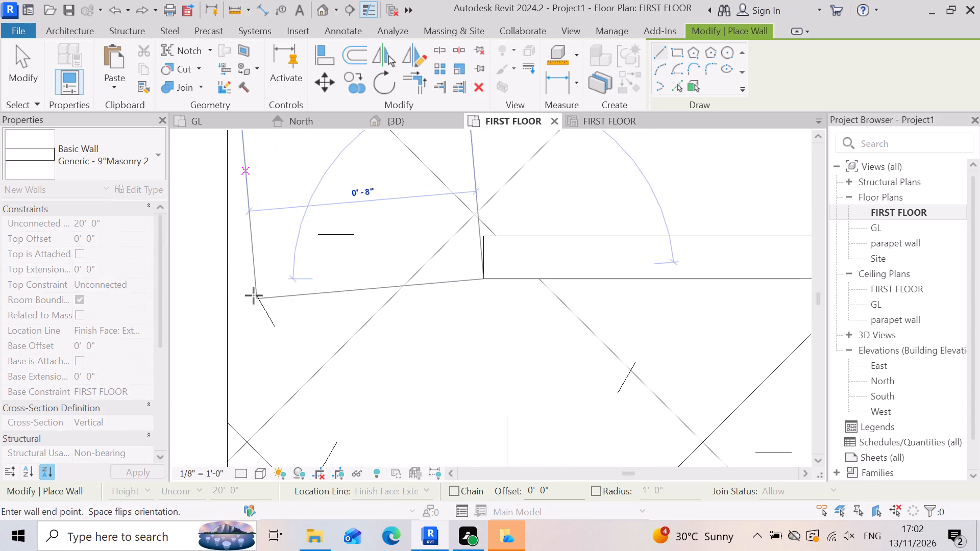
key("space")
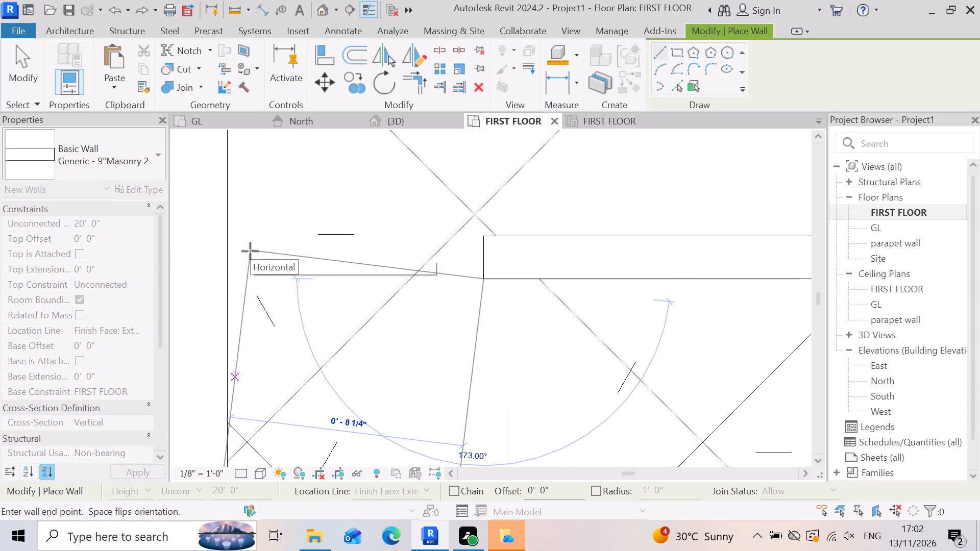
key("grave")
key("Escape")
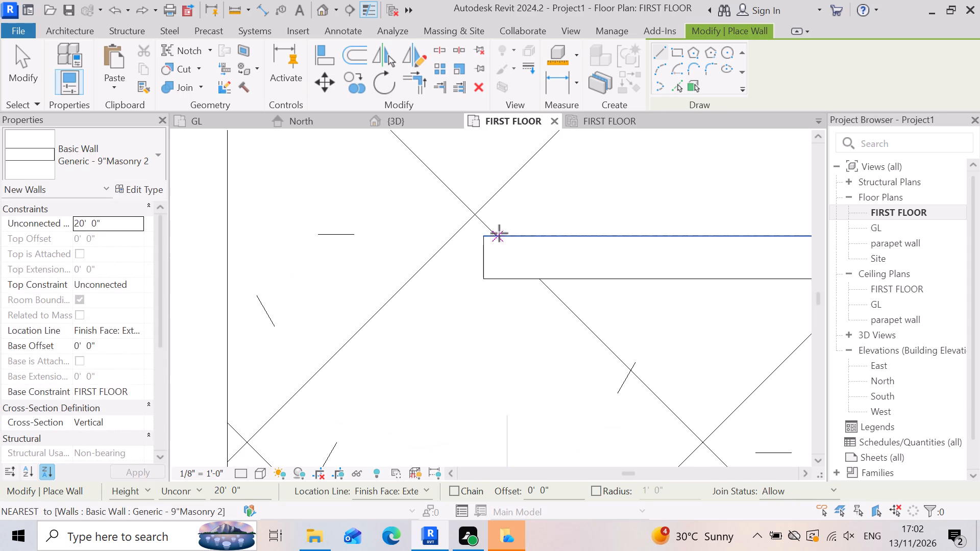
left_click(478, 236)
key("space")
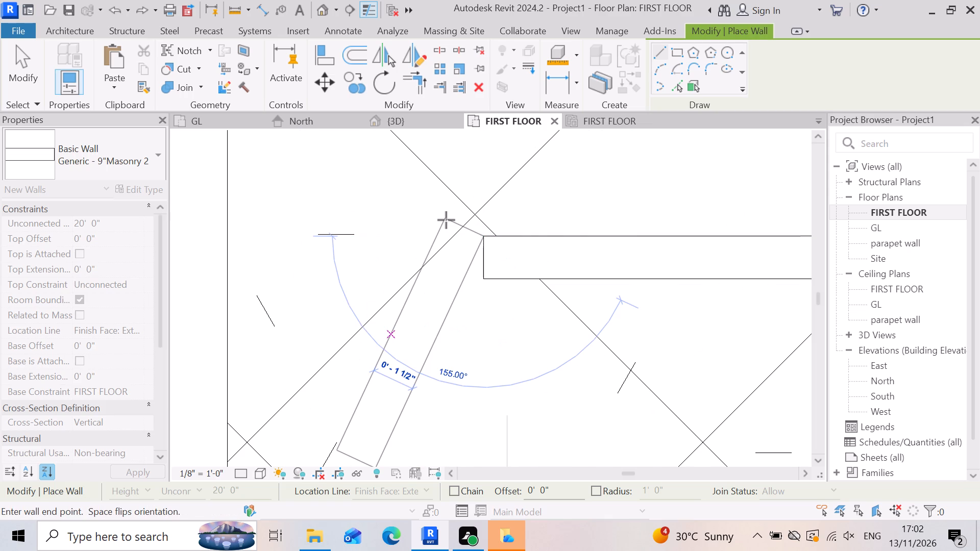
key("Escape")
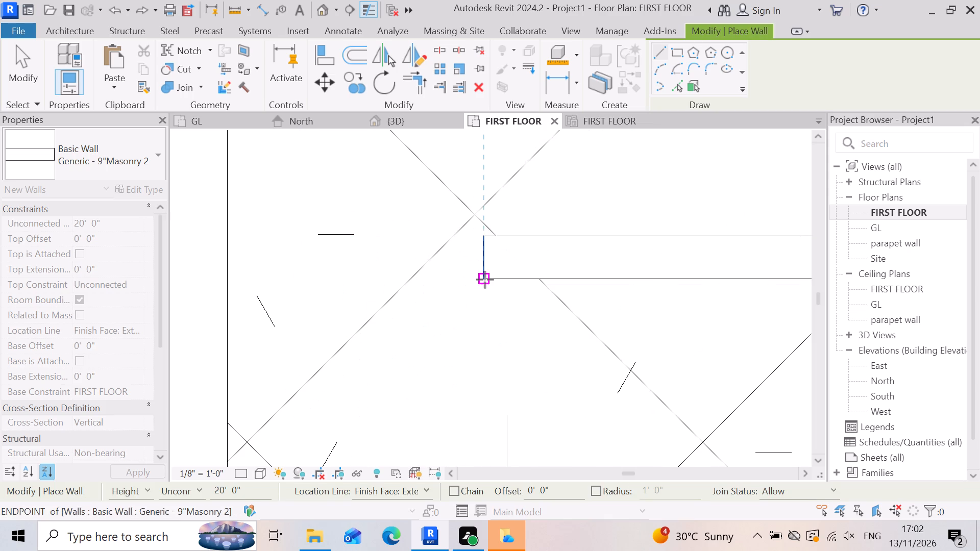
Draw a 9" long Generic - 9"Masonry 2 wall from the raised wall's front end corner to the side wall's outer face.
key("space")
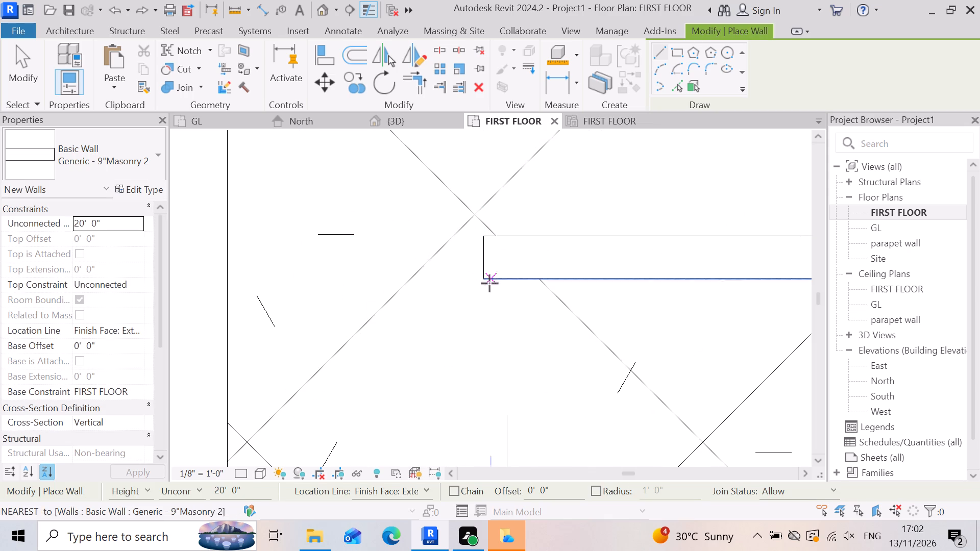
left_click(483, 279)
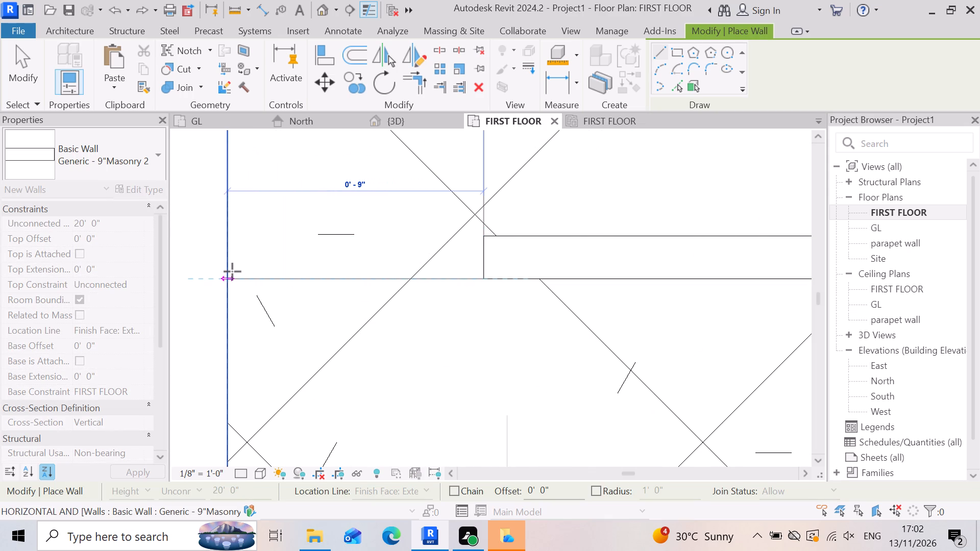
left_click(231, 272)
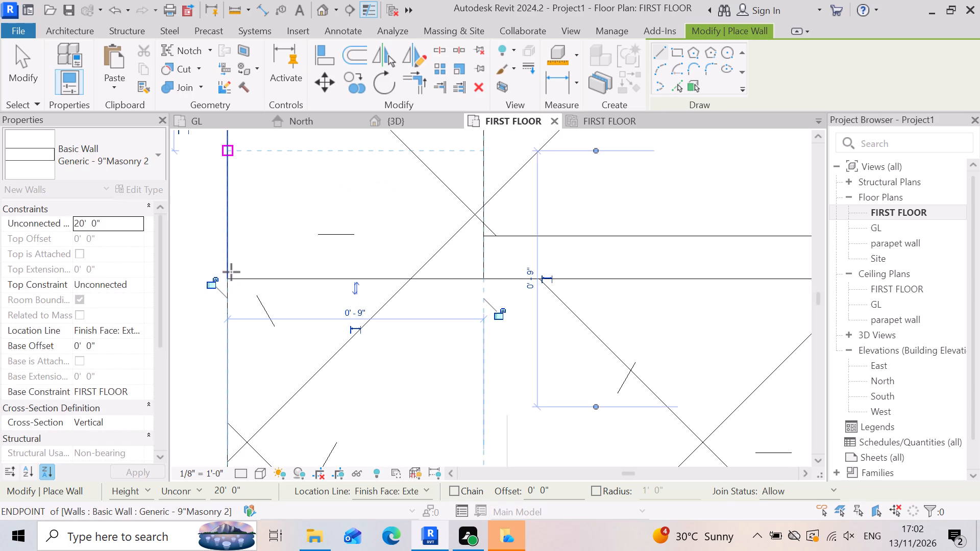
key("Escape")
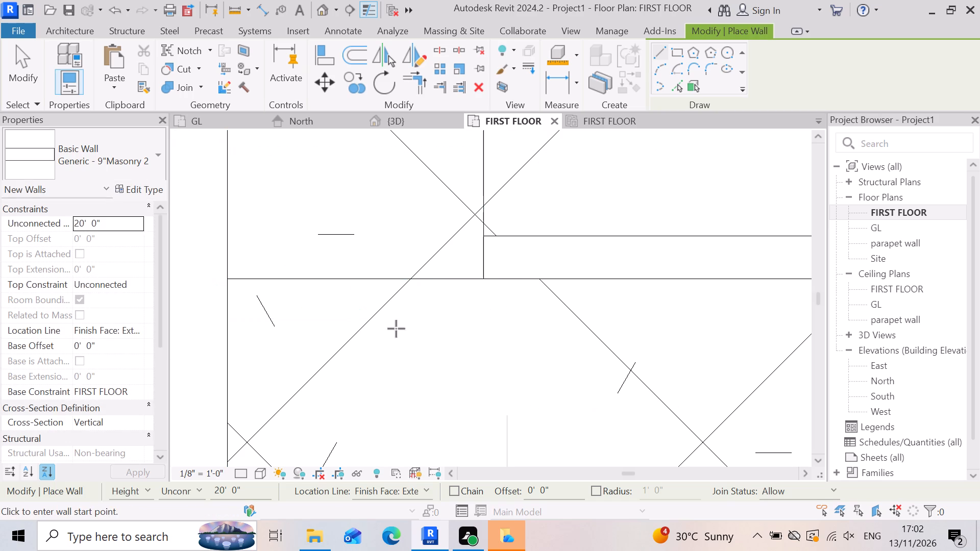
scroll(425, 347, "down", 3)
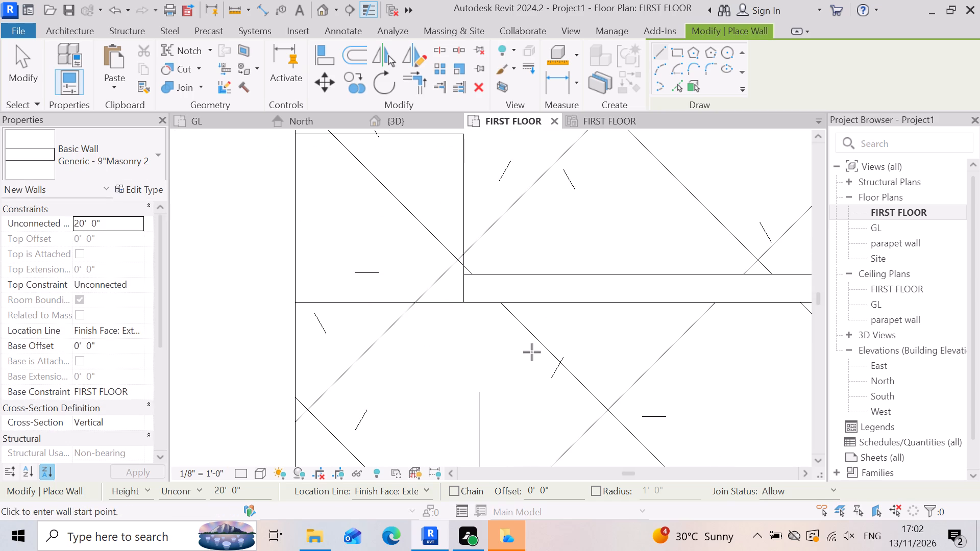
key("Escape")
In the 3D view, lower the top of the new 9" wall piece to the top of the adjoining raised wall.
left_click(453, 232)
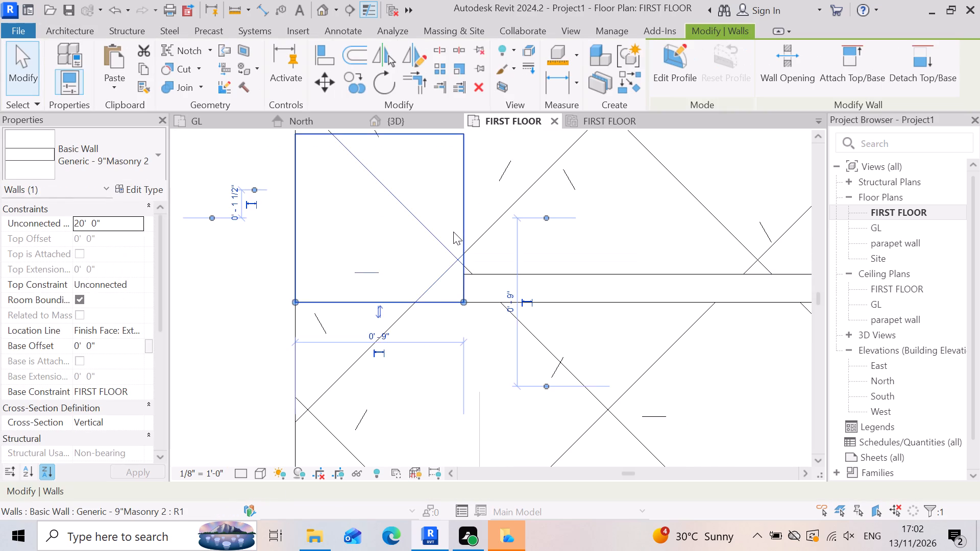
scroll(455, 255, "down", 4)
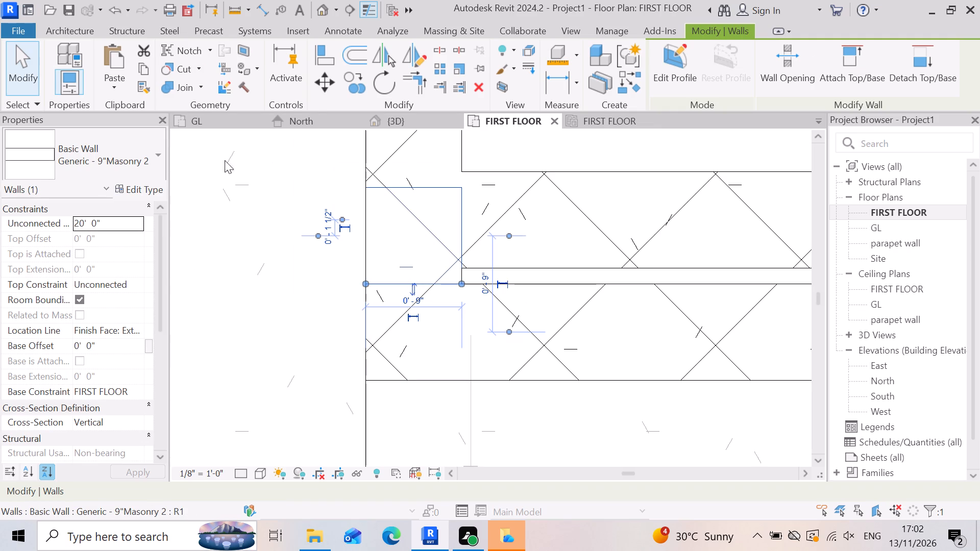
left_click(412, 115)
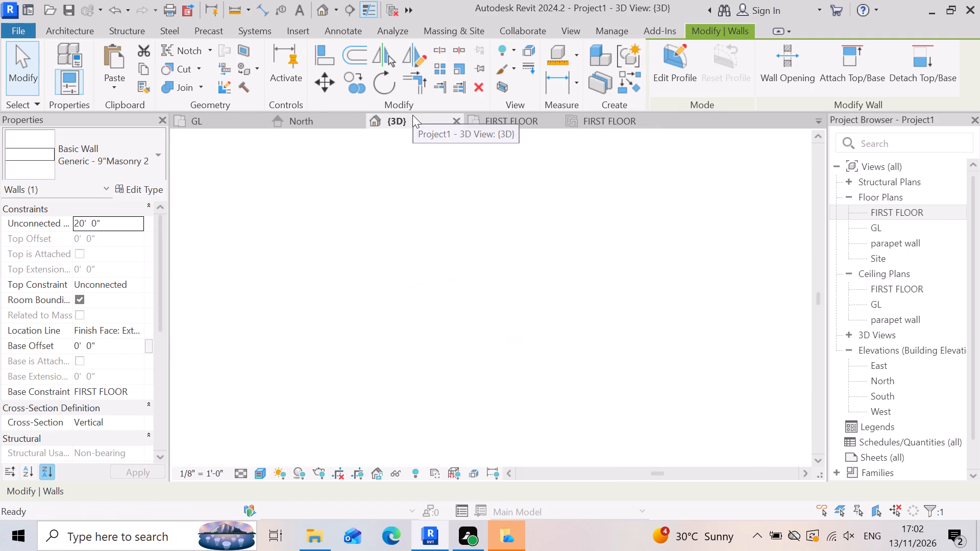
scroll(452, 295, "down", 4)
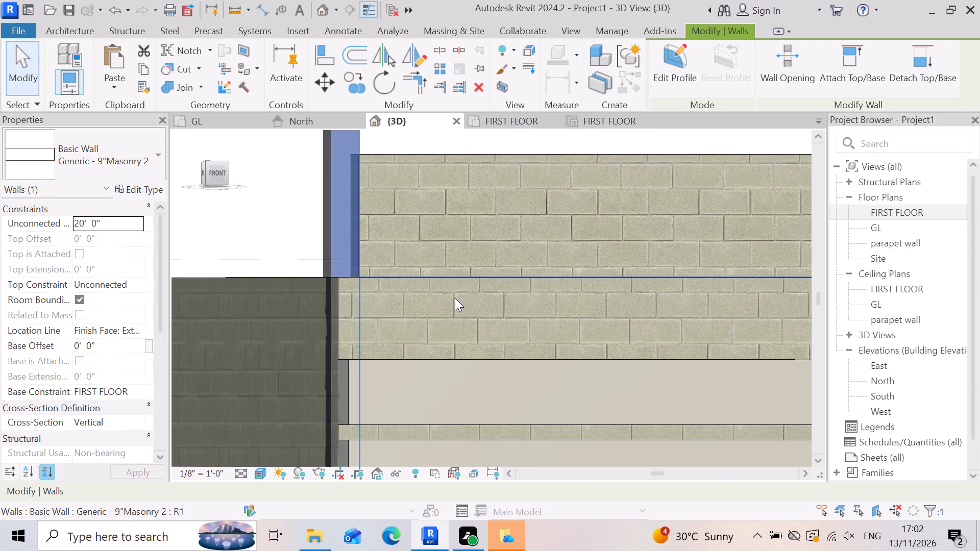
key("Escape")
left_click(383, 173)
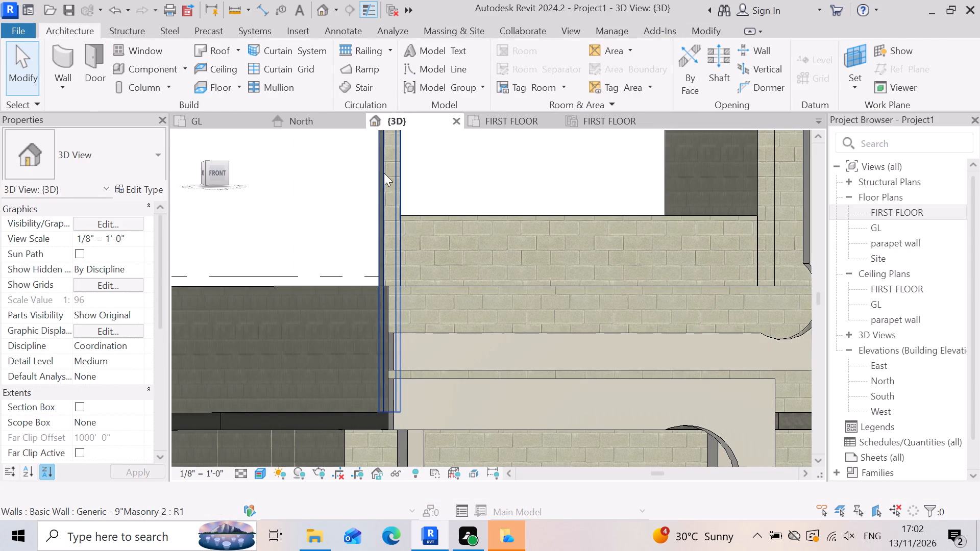
scroll(469, 342, "down", 6)
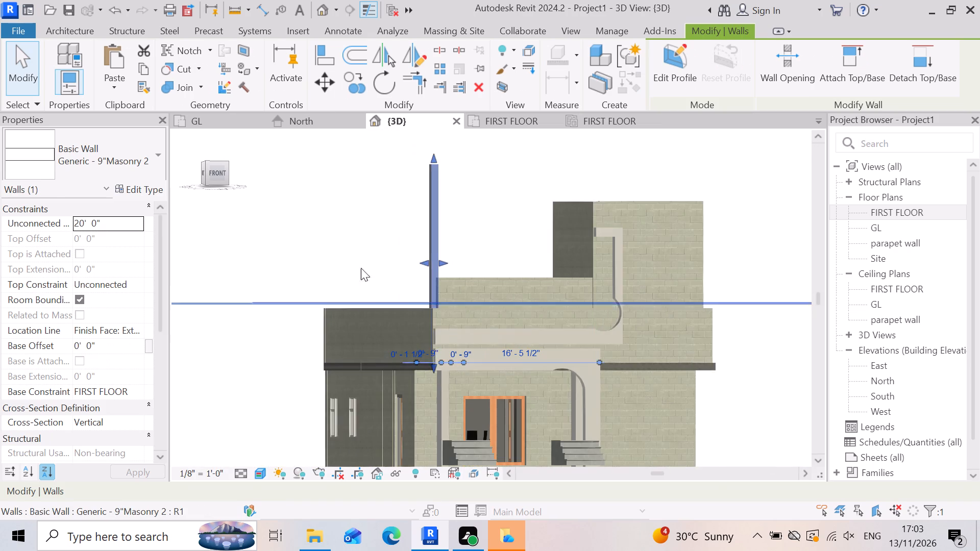
scroll(422, 222, "up", 5)
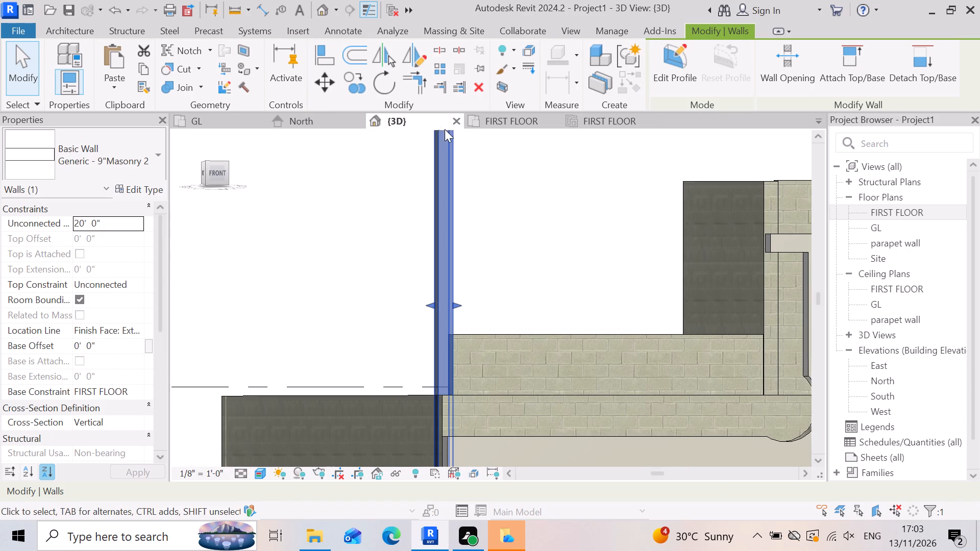
key("Escape")
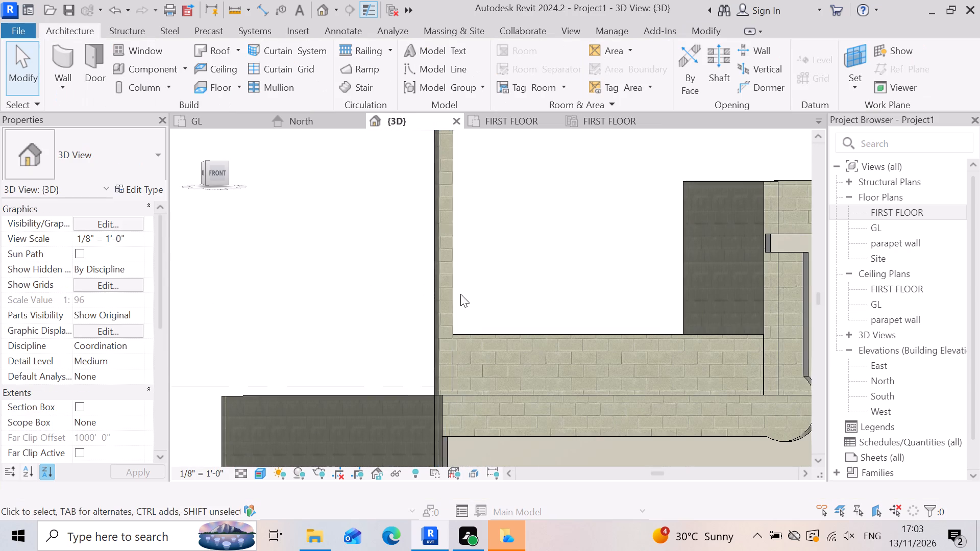
left_click(439, 253)
scroll(513, 390, "down", 3)
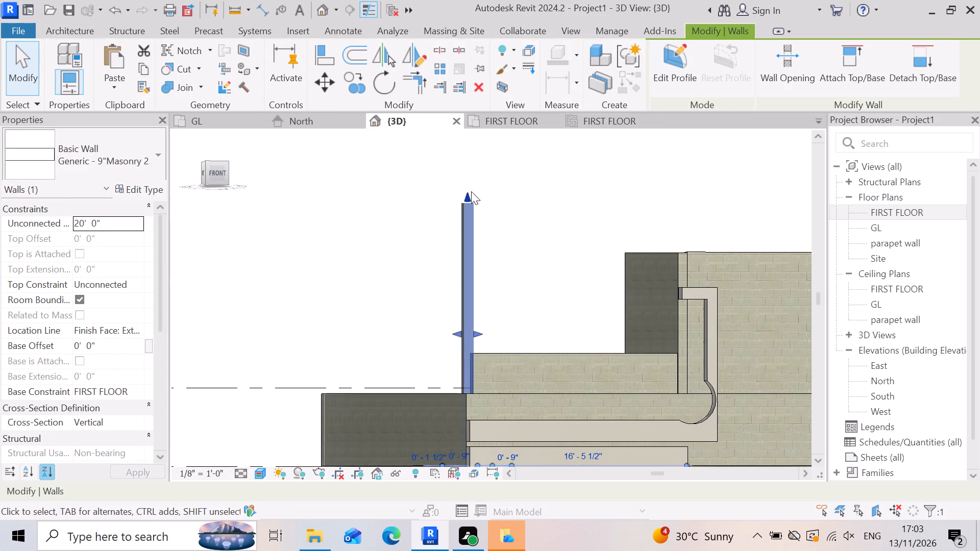
left_click_drag(471, 191, 486, 354)
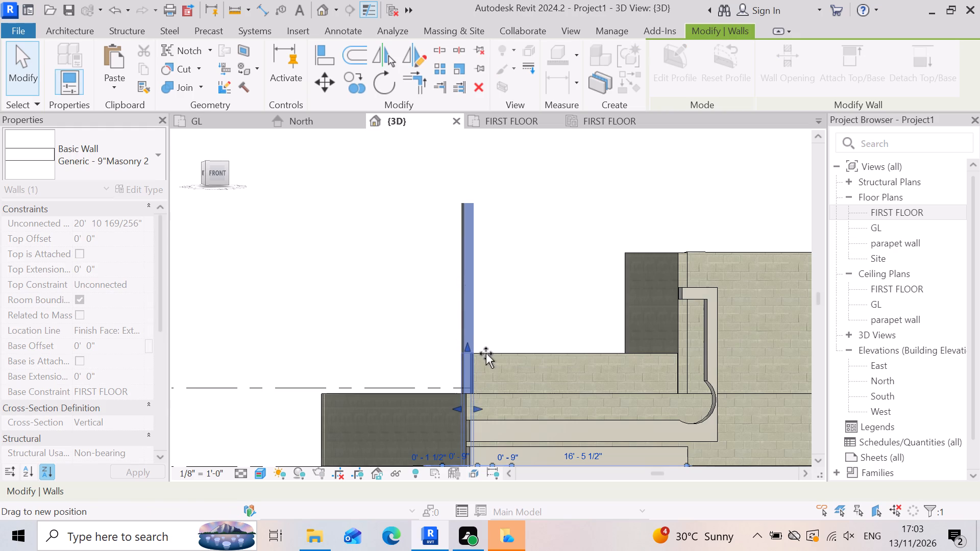
left_click_drag(486, 354, 493, 353)
left_click(493, 353)
key("Escape")
Examine in 3D how the extended raised wall meets the side wall and sits above the rounded-corner band and portal.
scroll(488, 431, "up", 2)
scroll(484, 291, "up", 5)
scroll(398, 282, "down", 4)
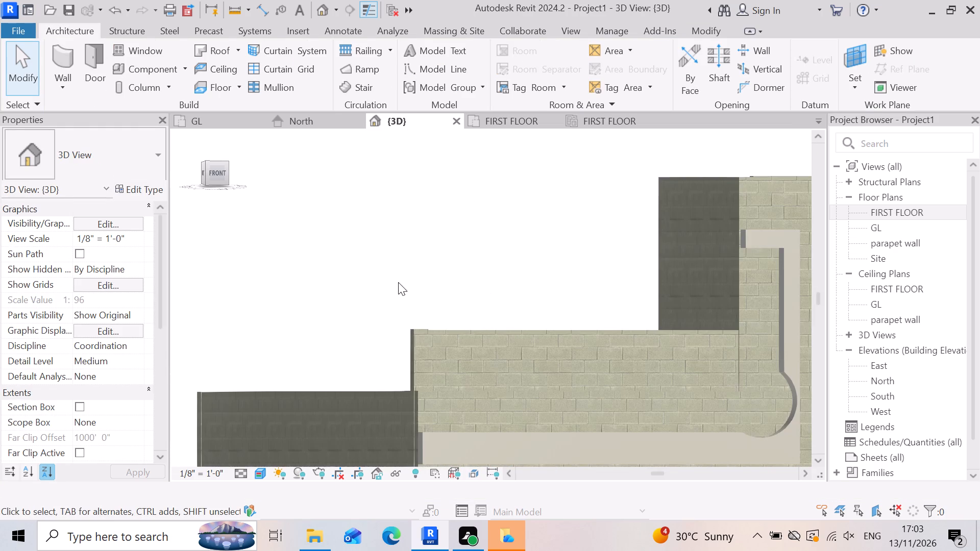
key("Escape")
scroll(428, 333, "down", 1)
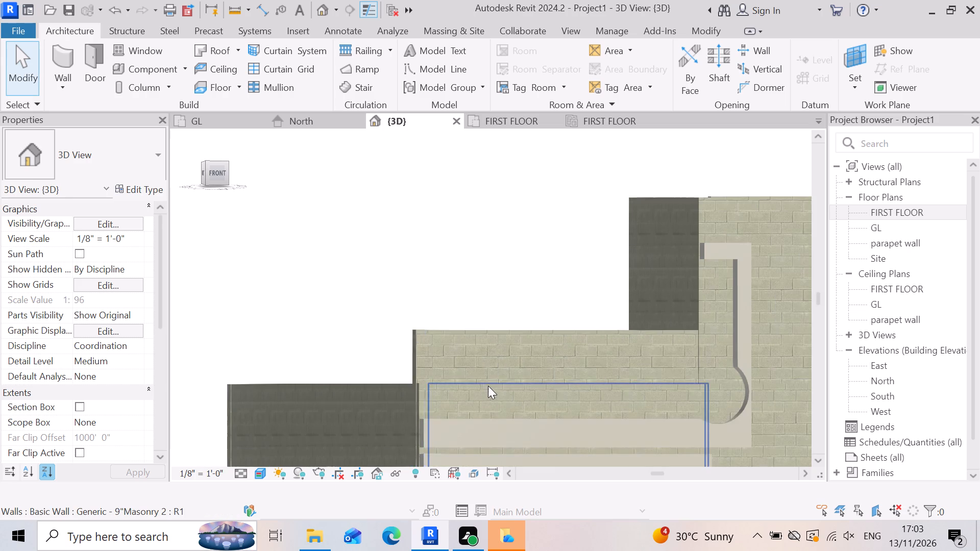
scroll(484, 387, "up", 2)
scroll(389, 405, "up", 3)
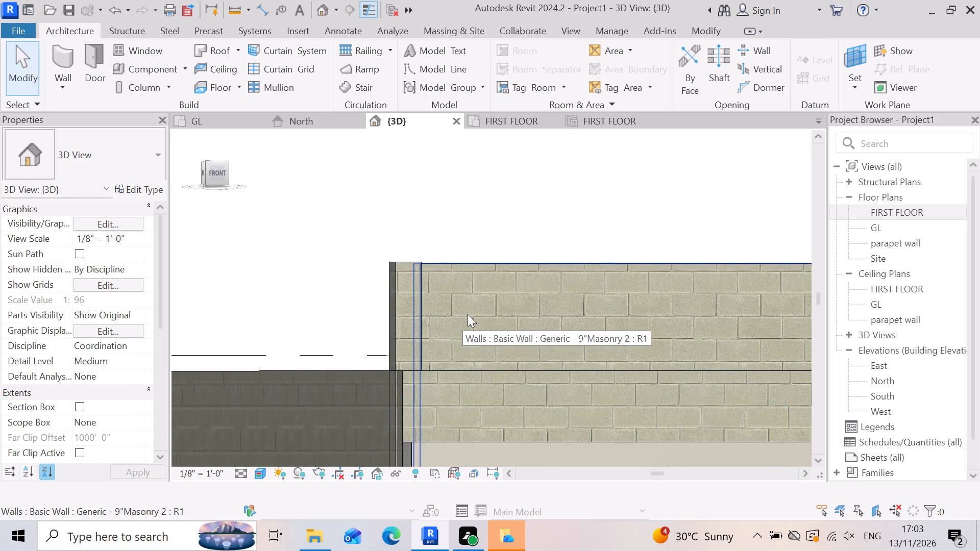
scroll(479, 308, "down", 4)
scroll(451, 248, "down", 4)
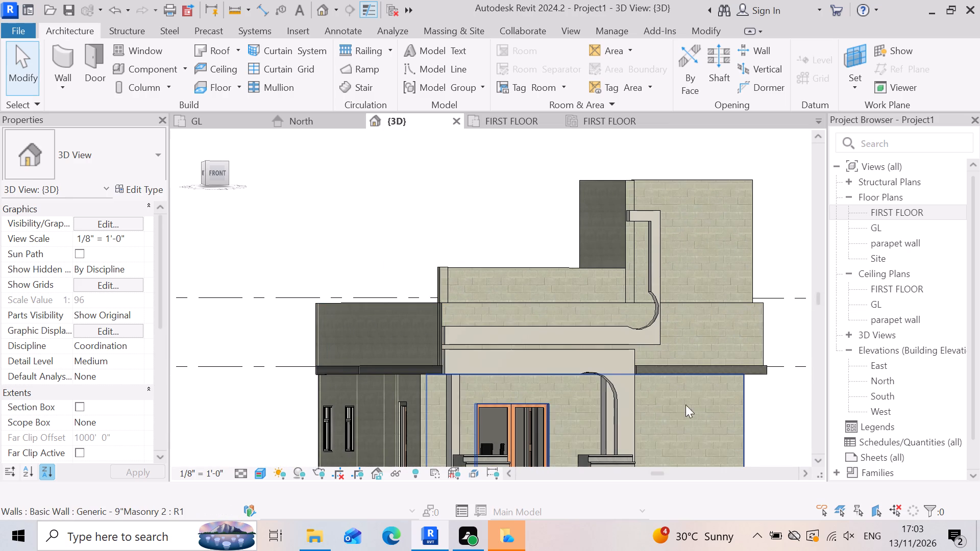
scroll(384, 270, "down", 2)
scroll(438, 313, "up", 4)
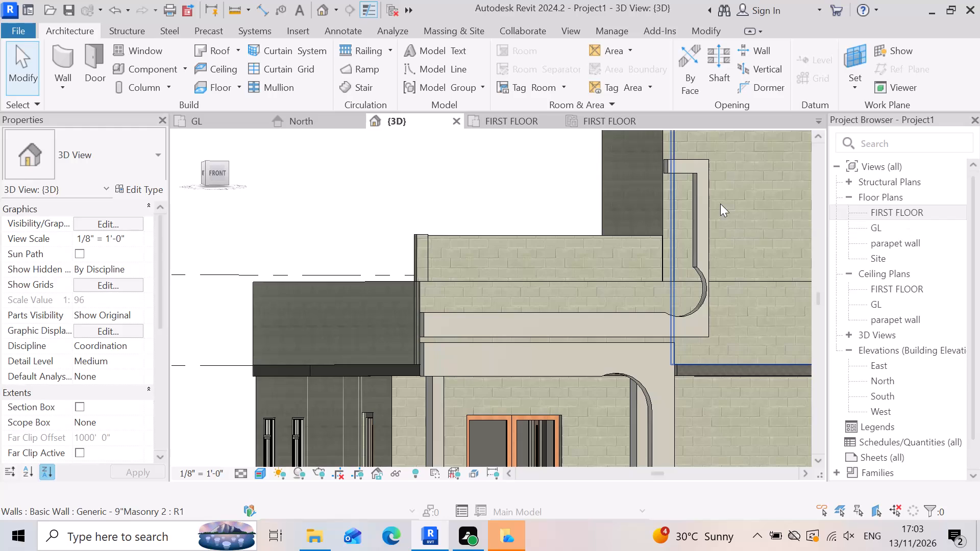
scroll(503, 203, "up", 4)
scroll(362, 277, "up", 2)
scroll(374, 257, "down", 2)
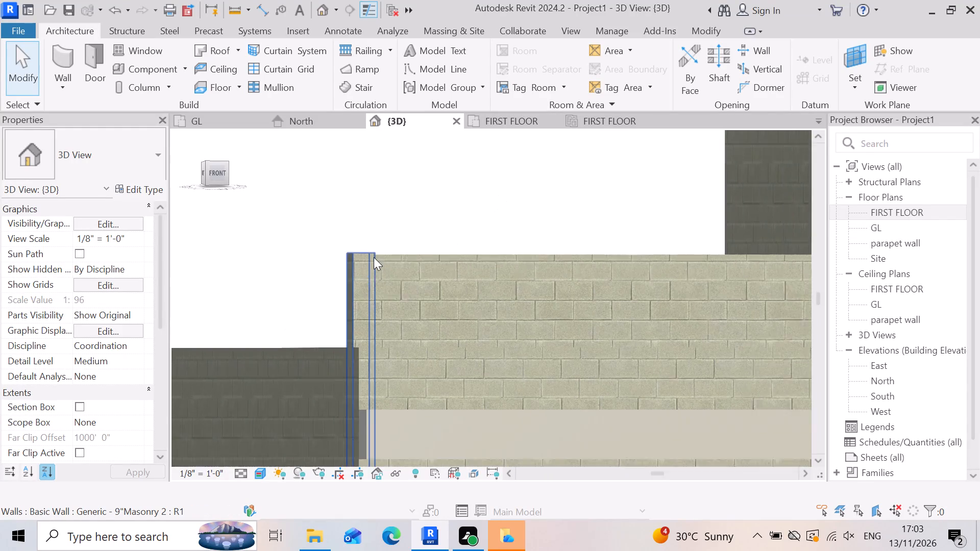
scroll(374, 257, "down", 4)
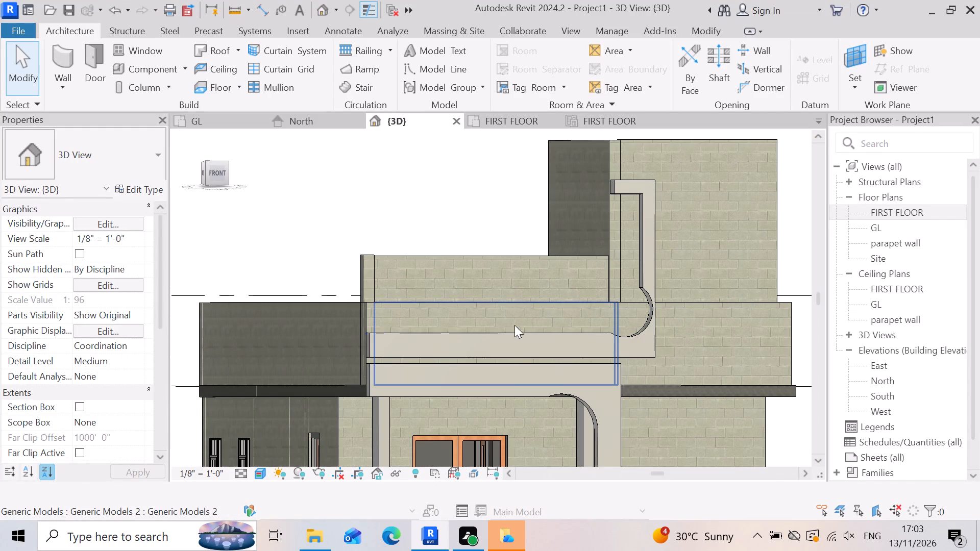
left_click(471, 338)
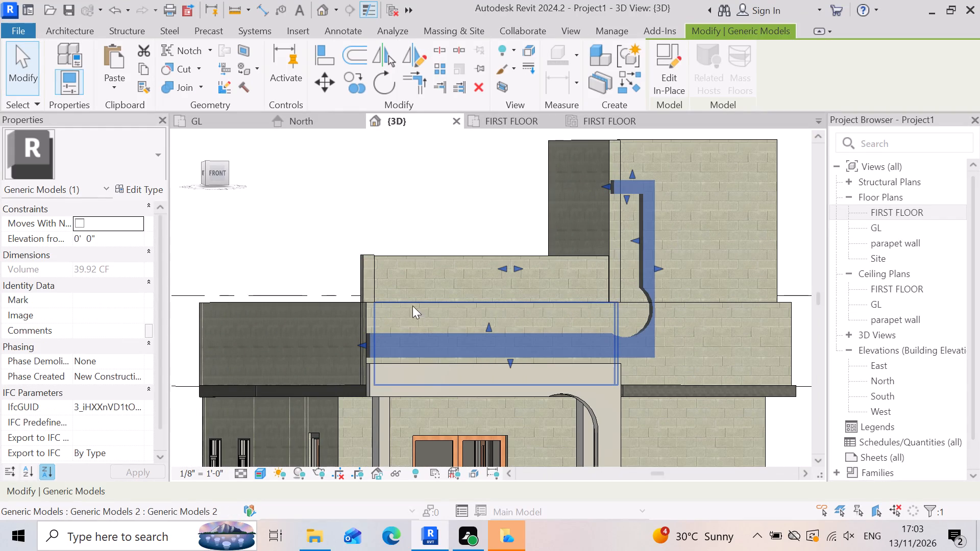
left_click(253, 248)
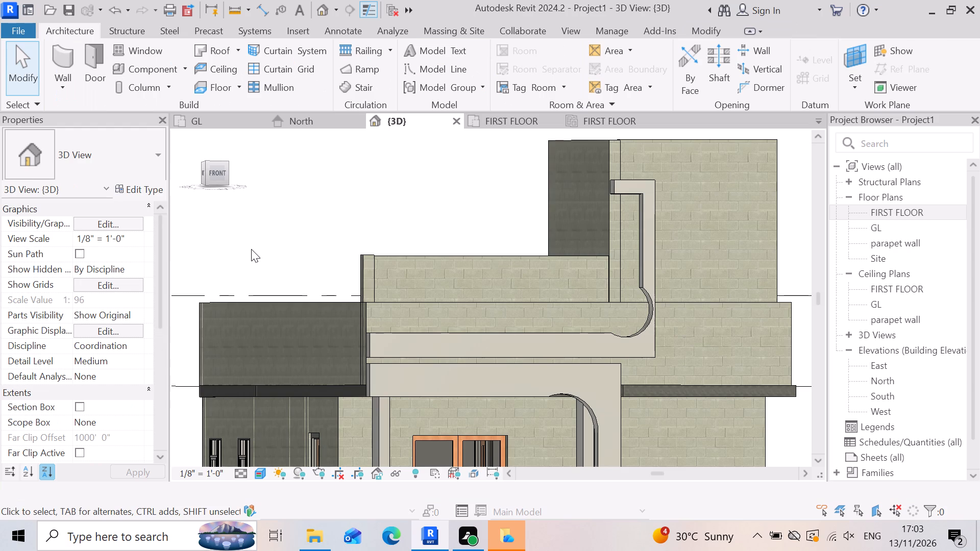
scroll(402, 346, "up", 5)
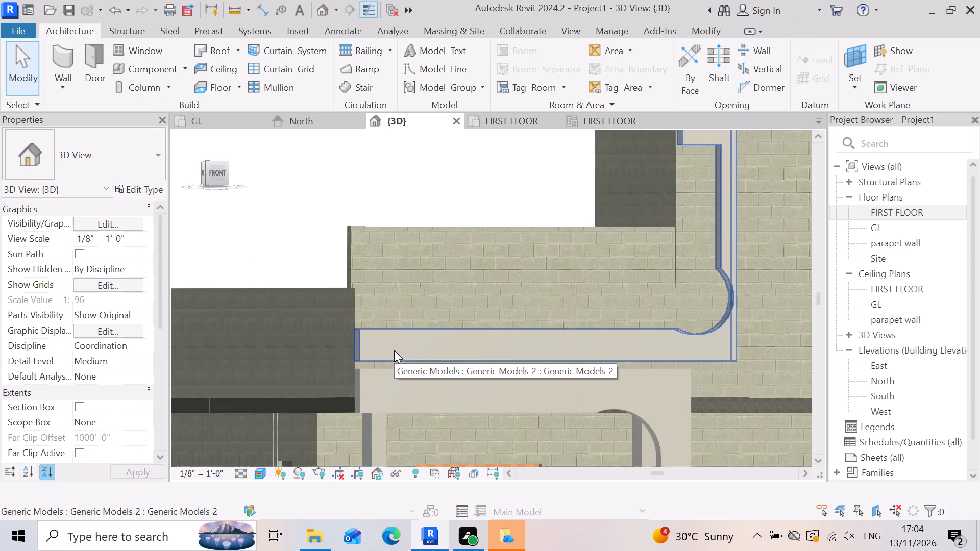
Stretch the lower edge of the rounded-corner band down to the top of the portal.
left_click(394, 350)
scroll(394, 350, "down", 2)
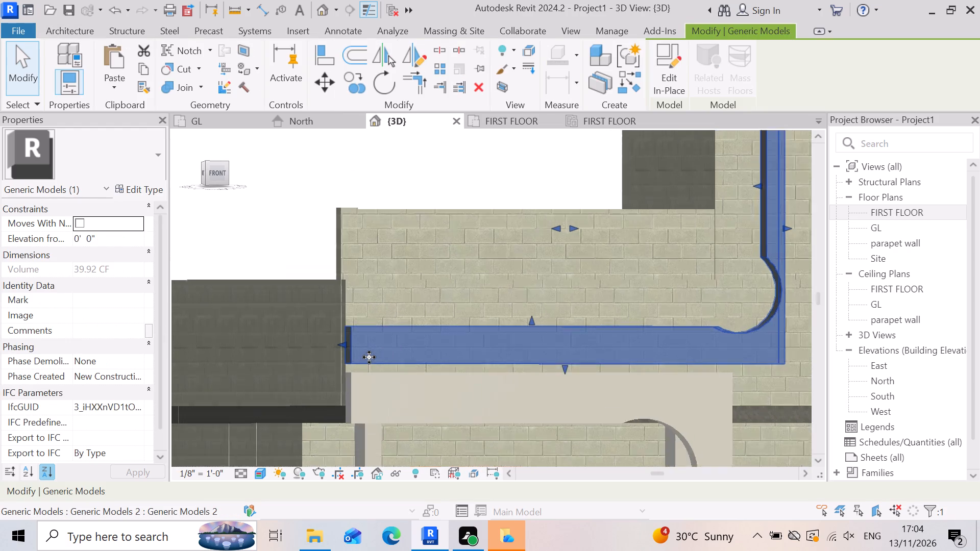
scroll(369, 357, "down", 1)
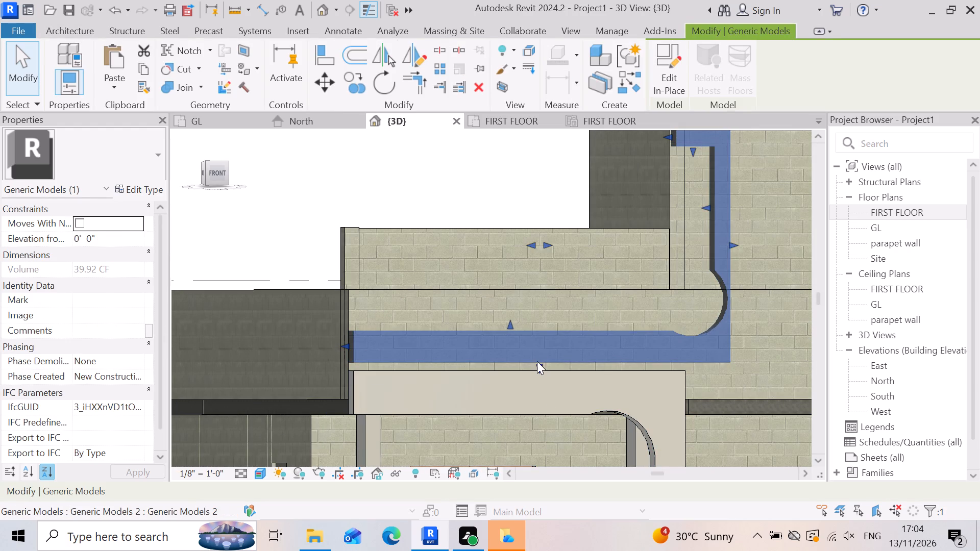
left_click_drag(537, 361, 537, 370)
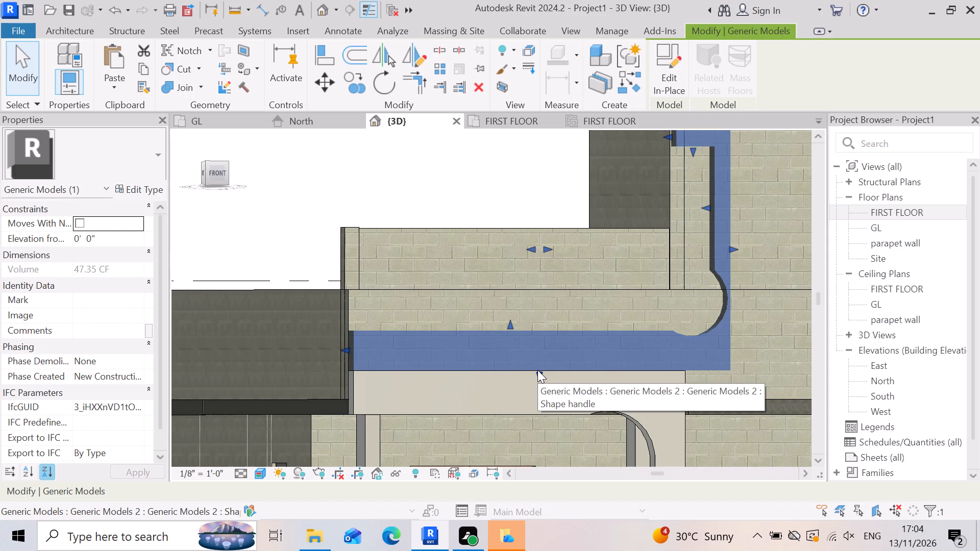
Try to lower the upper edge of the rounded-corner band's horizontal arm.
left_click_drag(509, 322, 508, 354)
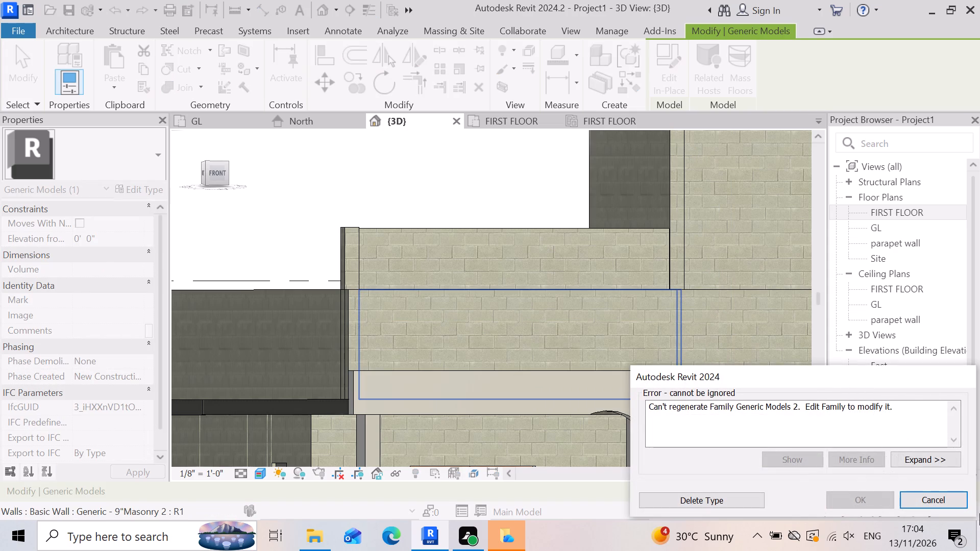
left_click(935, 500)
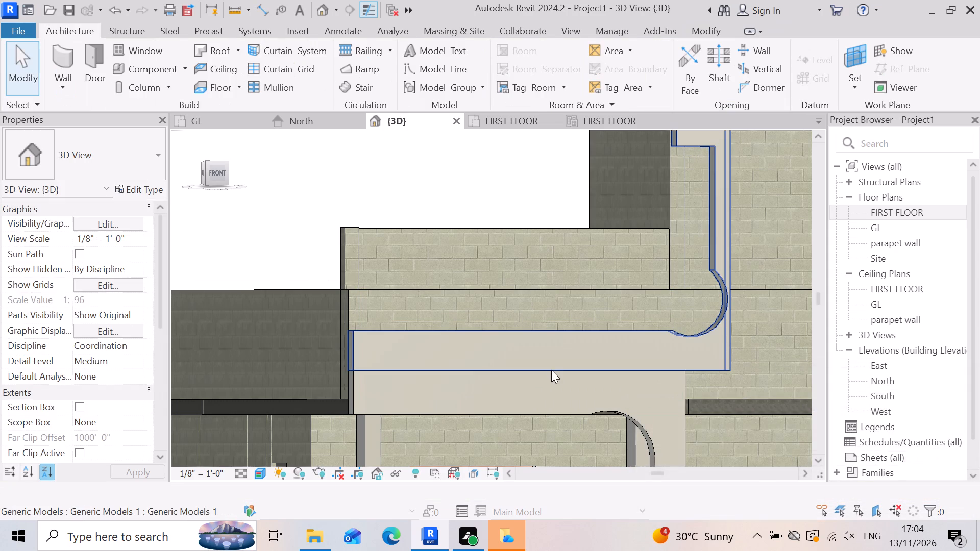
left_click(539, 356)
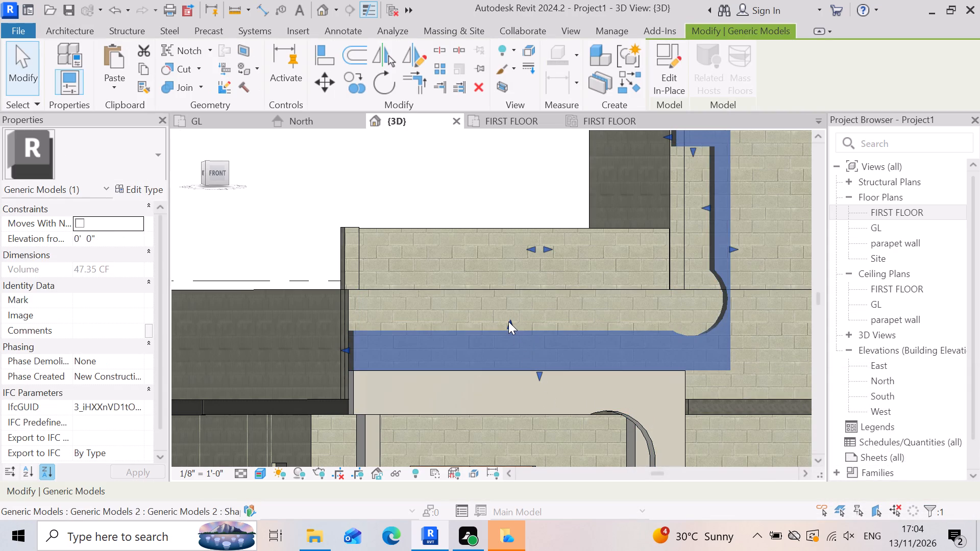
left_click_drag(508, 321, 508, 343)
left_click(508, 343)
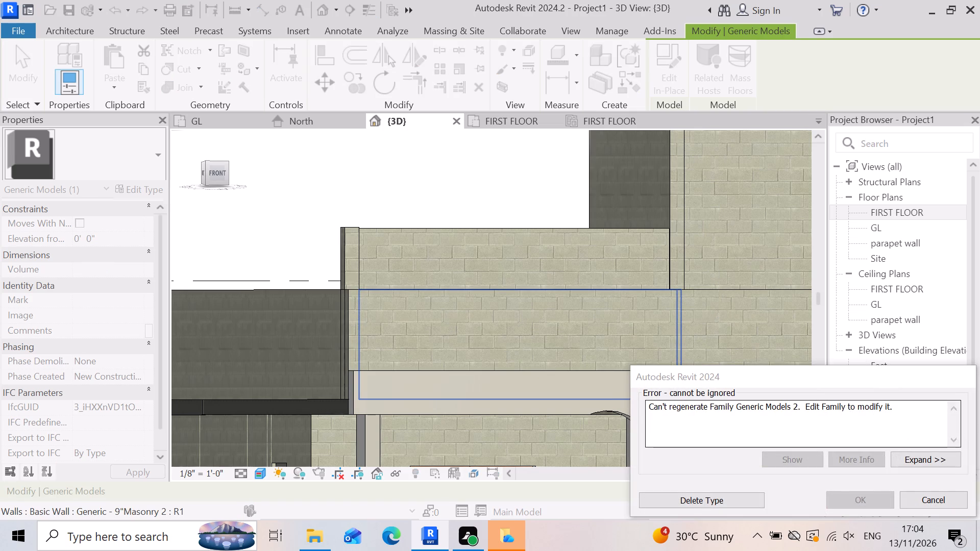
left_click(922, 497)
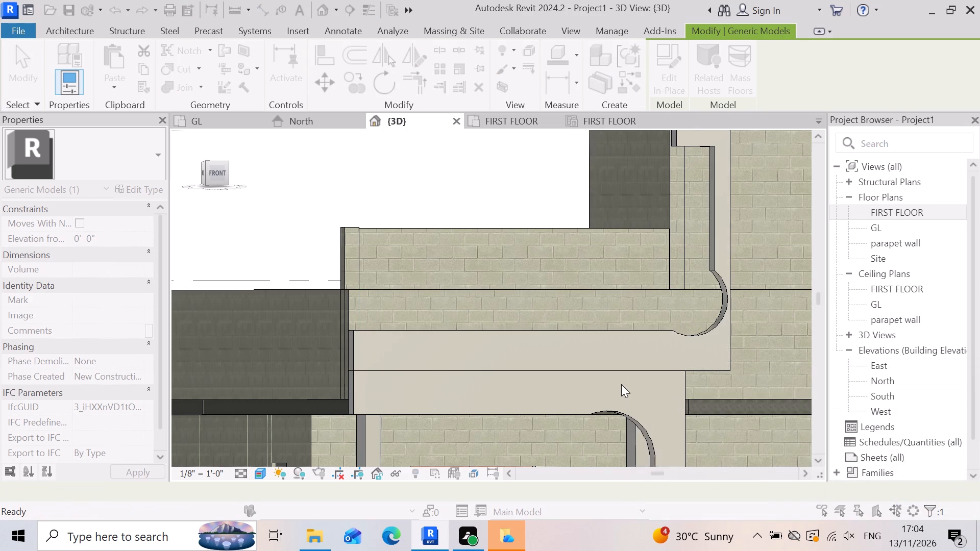
Raise the lower edge of the rounded-corner band to leave a narrow gap above the top of the portal.
left_click(550, 333)
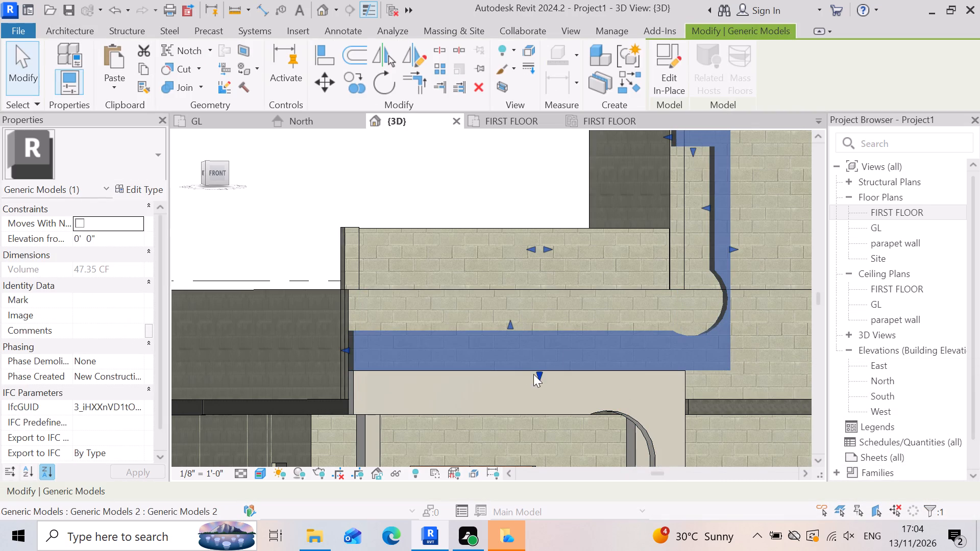
left_click_drag(540, 374, 545, 356)
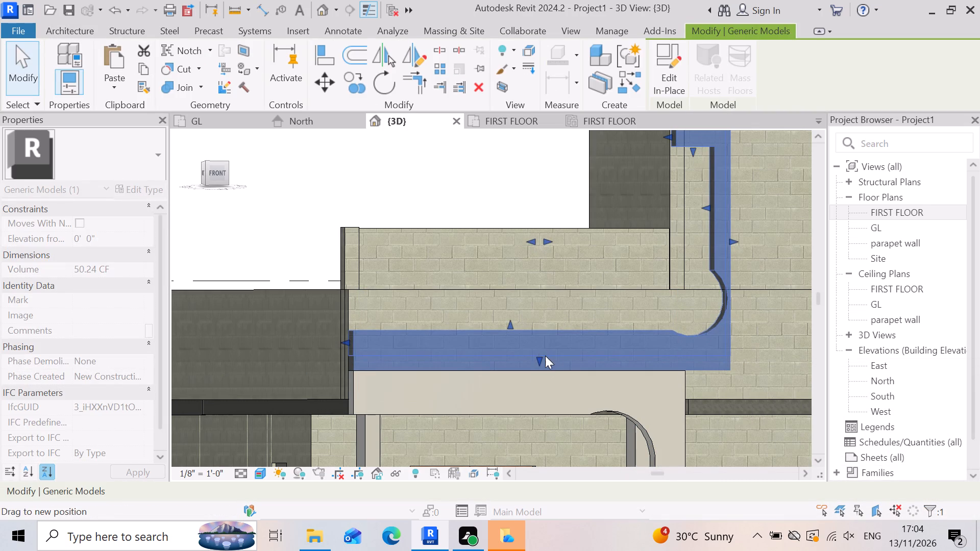
left_click(545, 356)
scroll(547, 379, "up", 2)
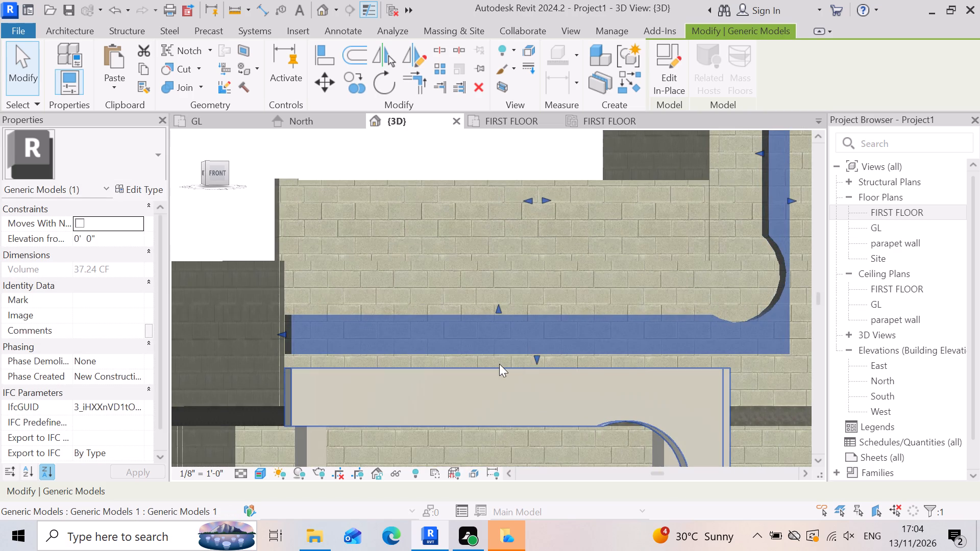
scroll(499, 364, "up", 3)
left_click_drag(561, 351, 559, 357)
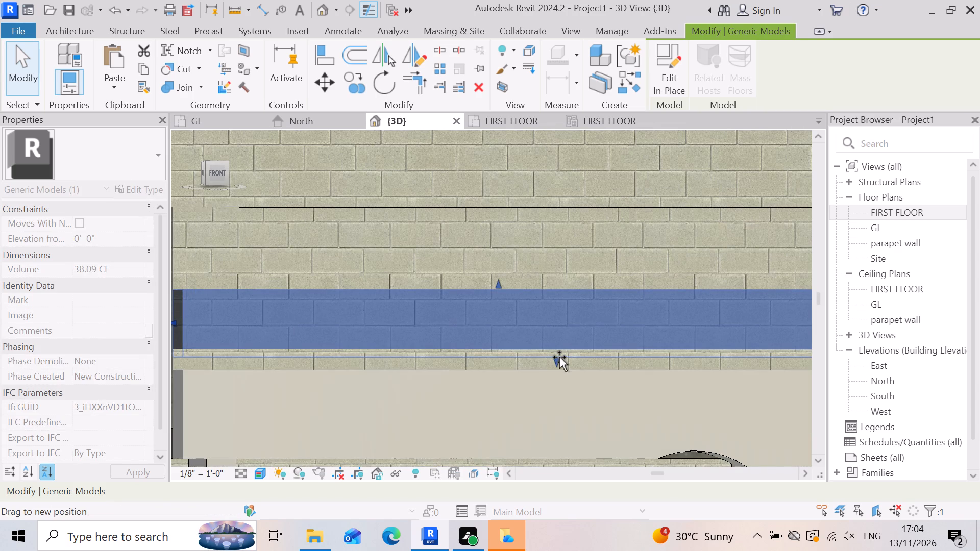
left_click_drag(559, 357, 559, 360)
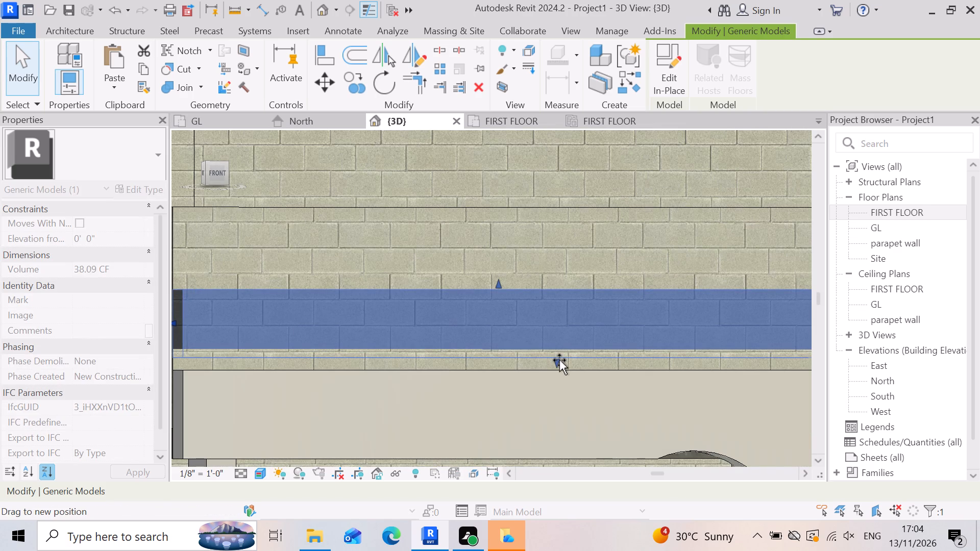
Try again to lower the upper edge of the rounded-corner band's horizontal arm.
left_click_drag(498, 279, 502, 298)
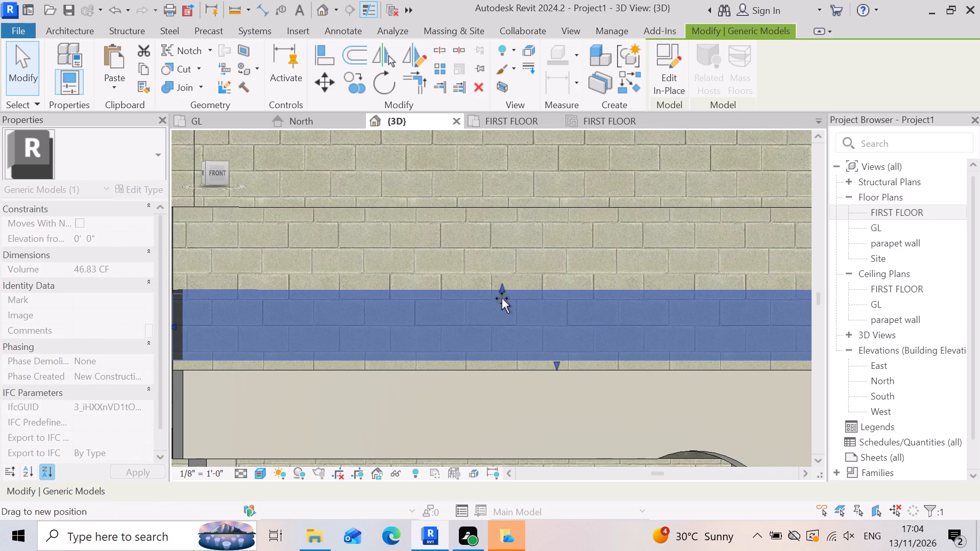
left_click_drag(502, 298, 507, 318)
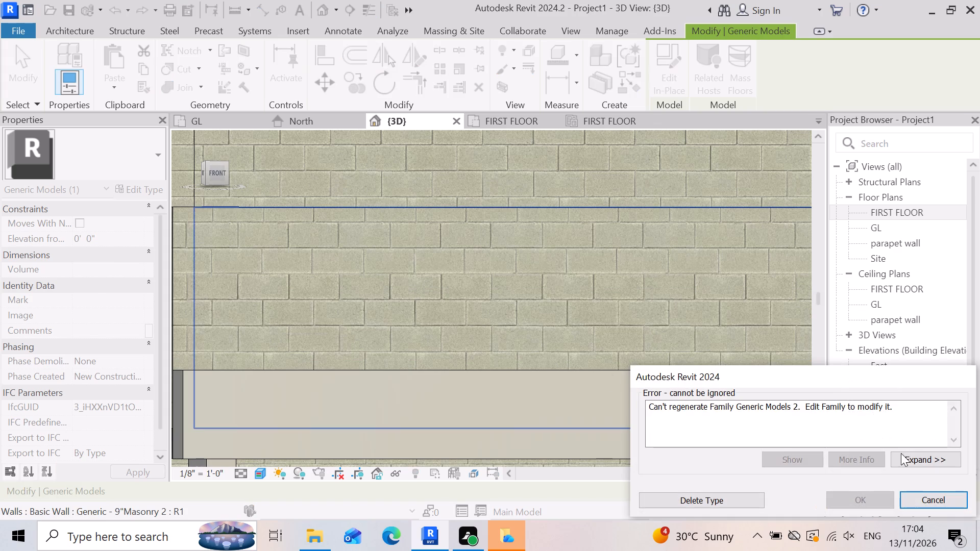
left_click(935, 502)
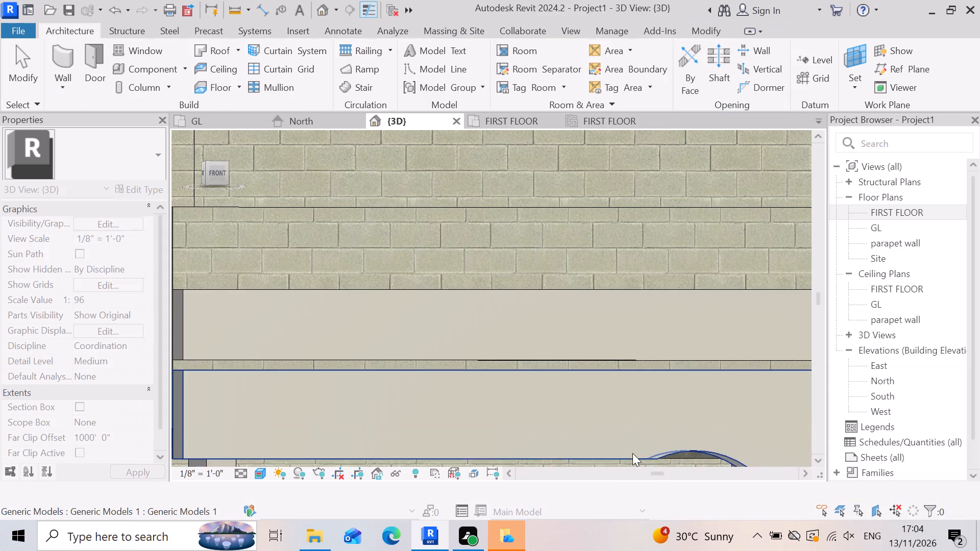
Create a new in-place model component in the Generic Models category, keeping the suggested name.
scroll(540, 319, "down", 6)
scroll(324, 313, "up", 2)
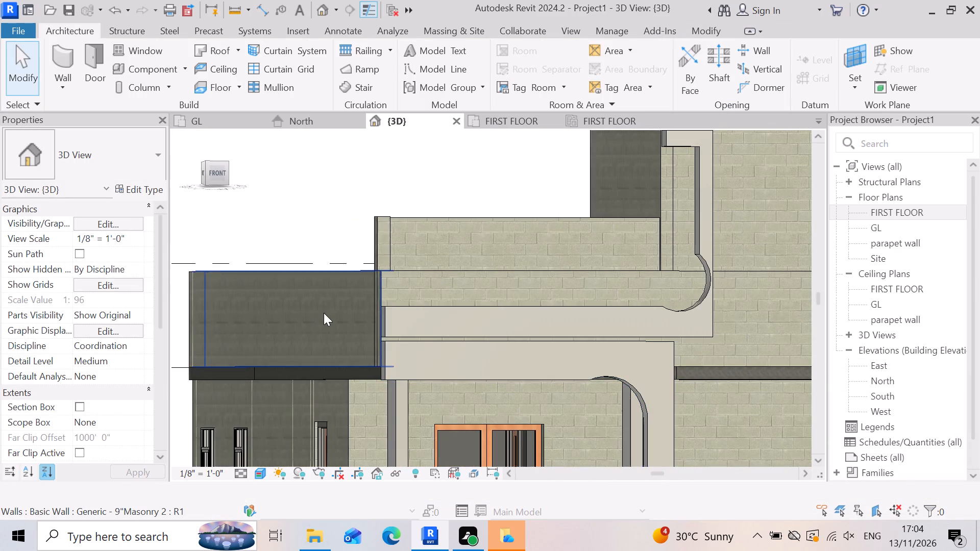
scroll(324, 313, "up", 1)
scroll(408, 290, "up", 3)
scroll(412, 361, "down", 2)
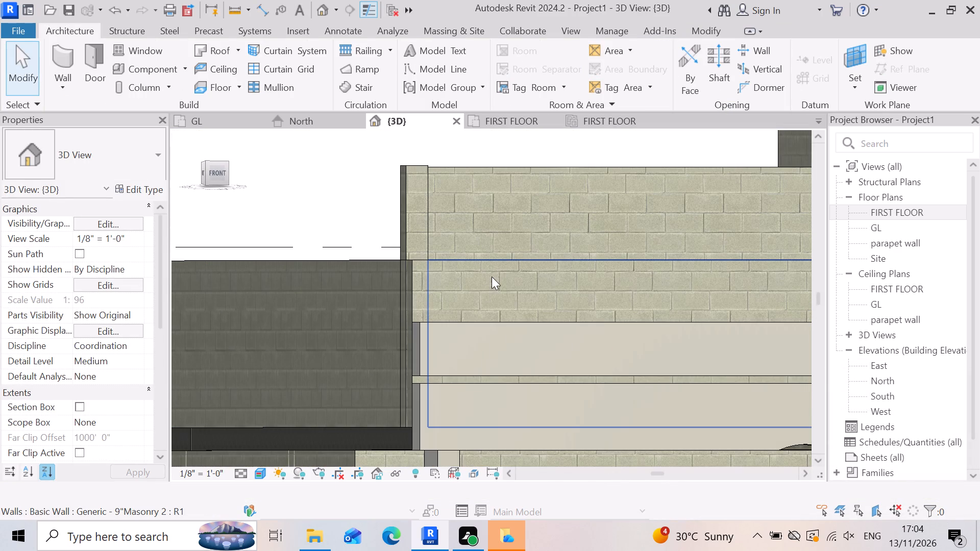
left_click(504, 265)
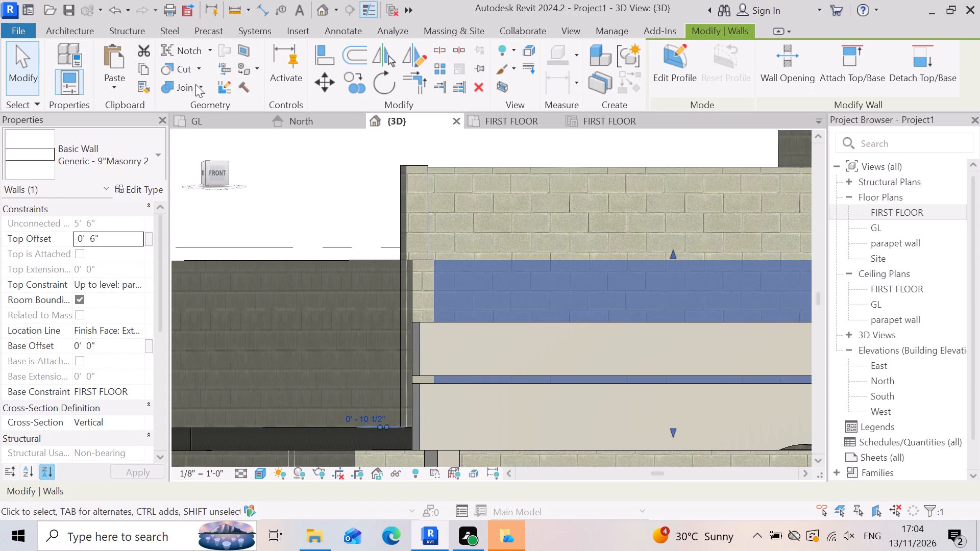
left_click(79, 33)
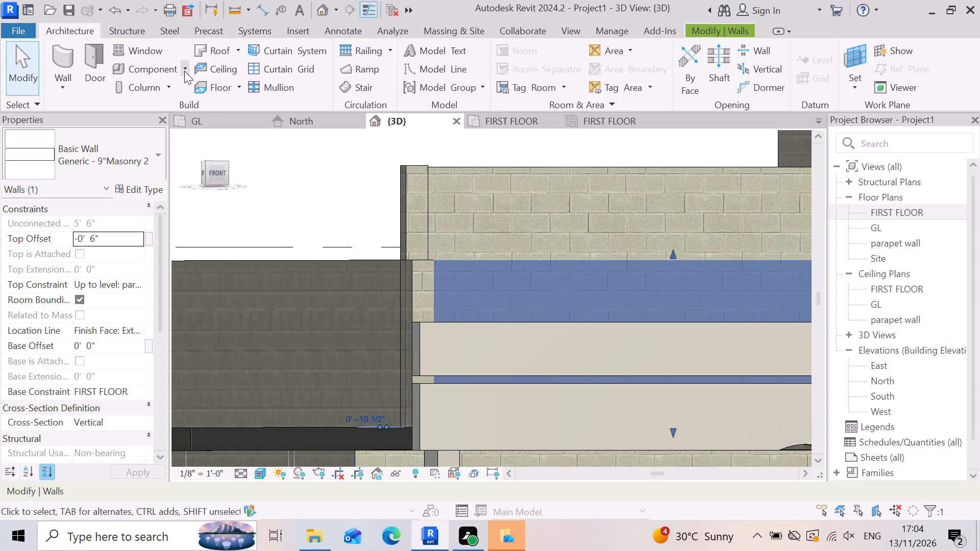
left_click(184, 70)
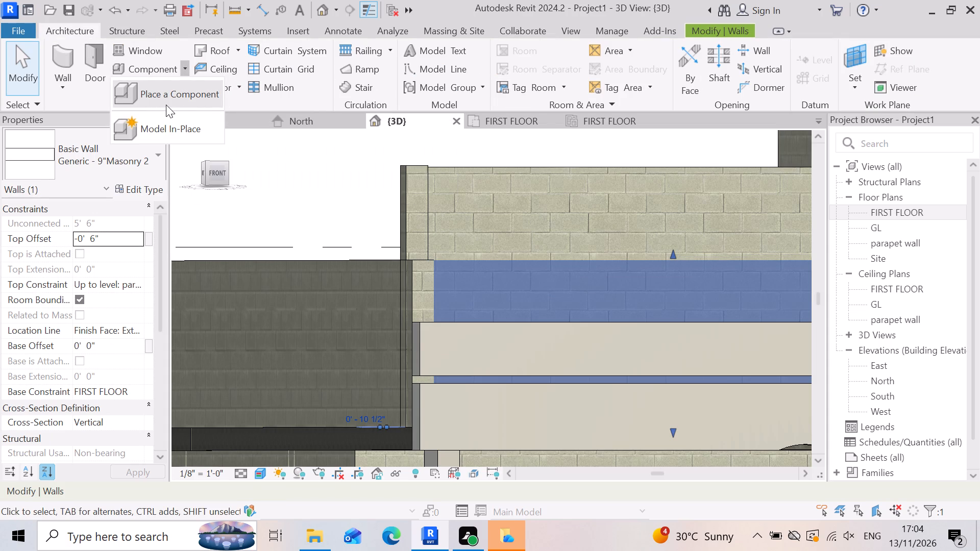
left_click(169, 129)
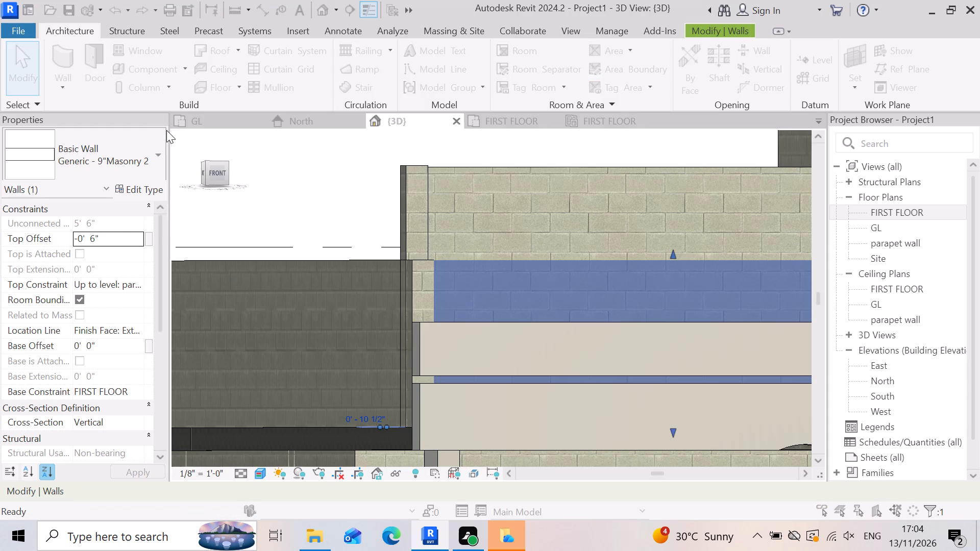
scroll(489, 287, "down", 5)
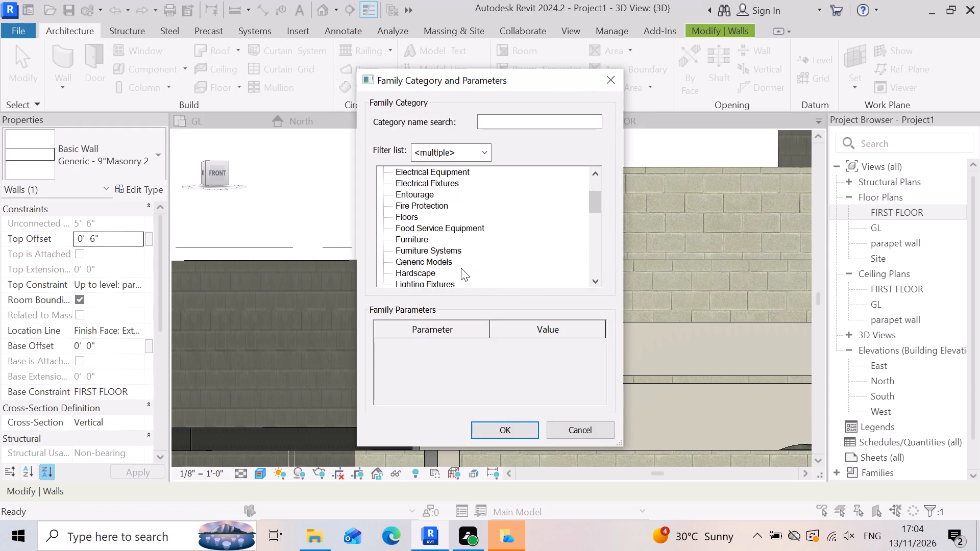
left_click(427, 267)
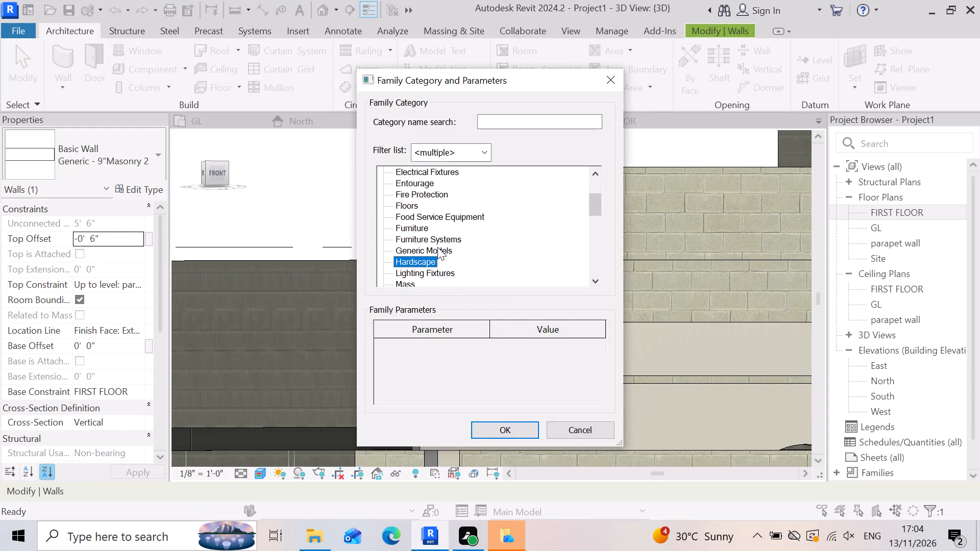
left_click(439, 245)
left_click(484, 422)
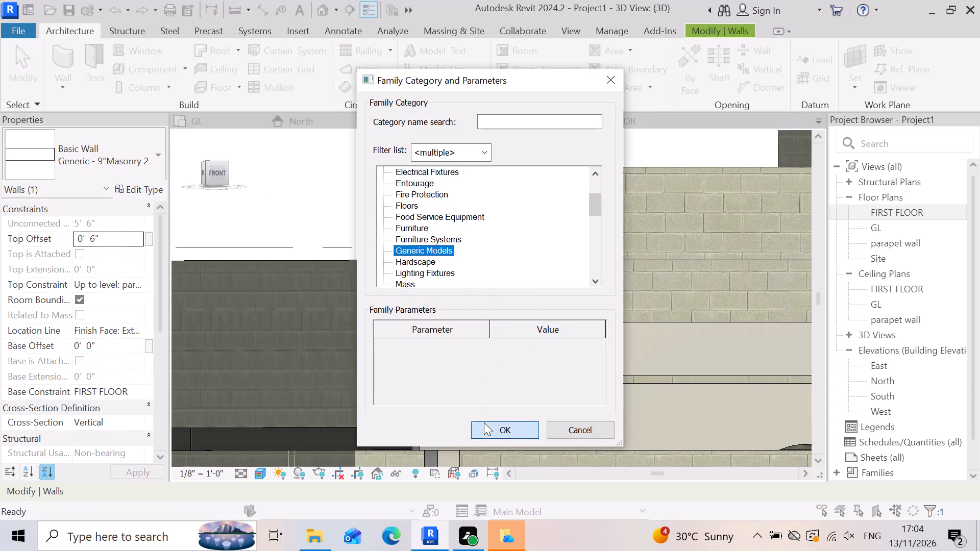
left_click(506, 291)
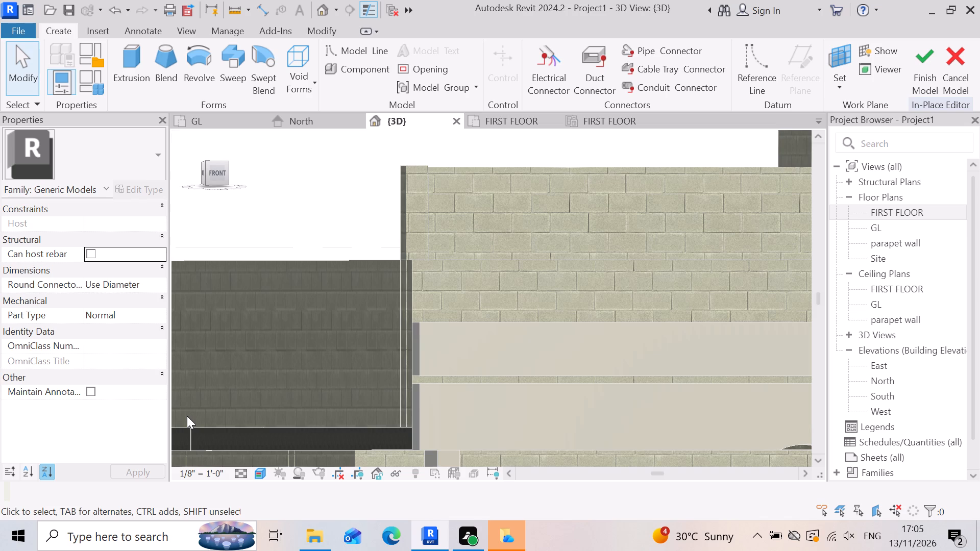
Begin a solid extrusion and set its work plane to the front face of the raised masonry wall.
left_click(140, 64)
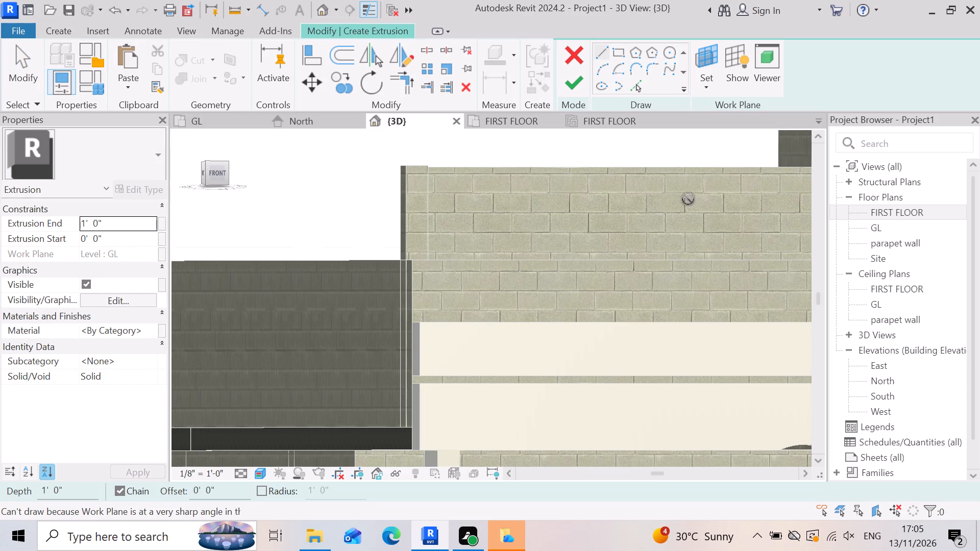
left_click(701, 83)
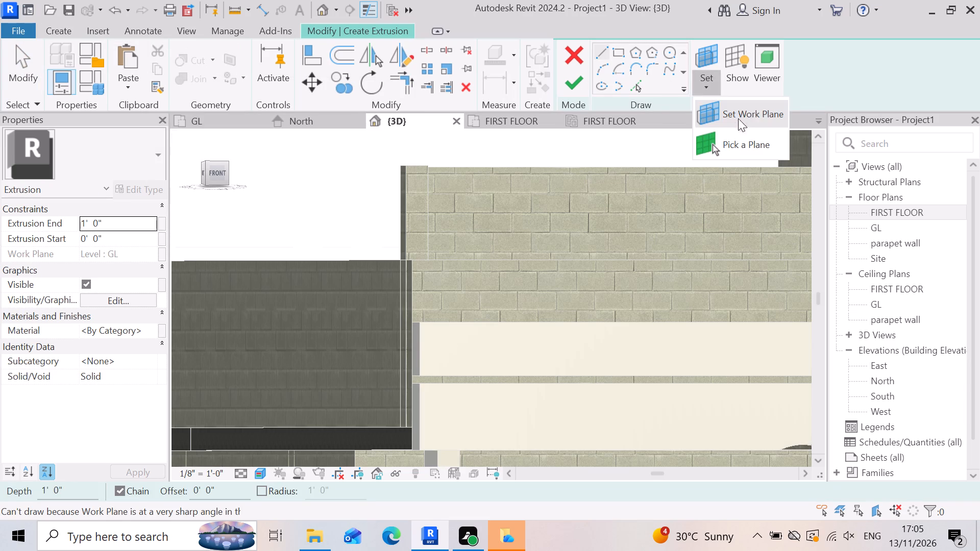
left_click(738, 134)
left_click_drag(604, 203, 610, 202)
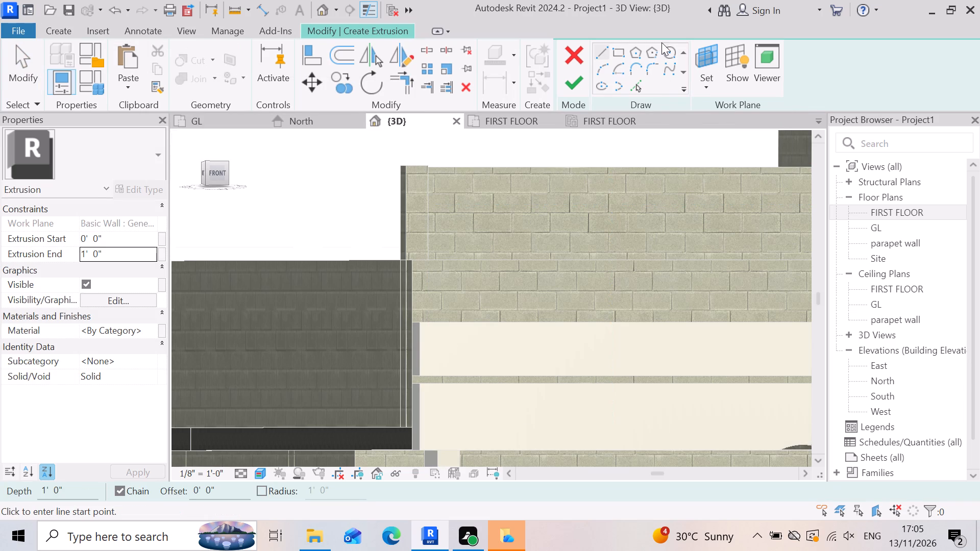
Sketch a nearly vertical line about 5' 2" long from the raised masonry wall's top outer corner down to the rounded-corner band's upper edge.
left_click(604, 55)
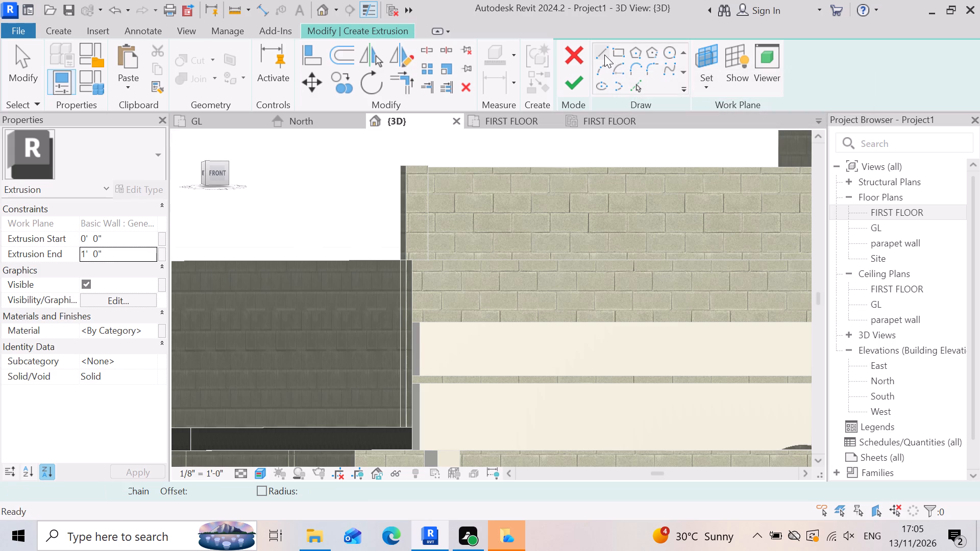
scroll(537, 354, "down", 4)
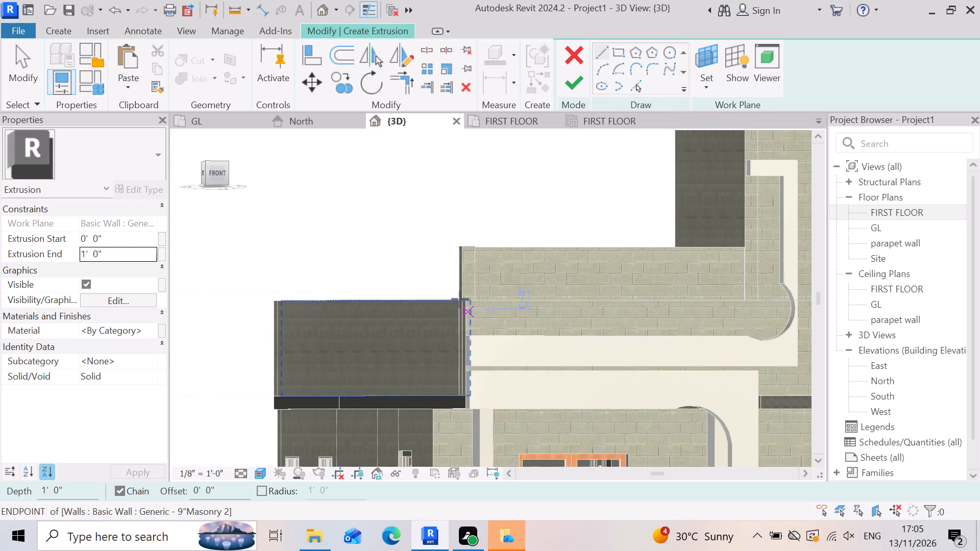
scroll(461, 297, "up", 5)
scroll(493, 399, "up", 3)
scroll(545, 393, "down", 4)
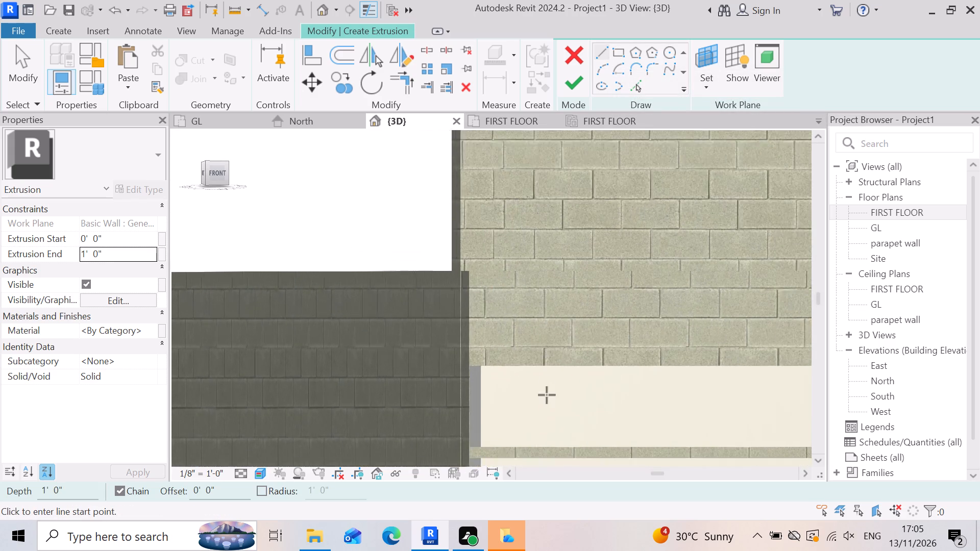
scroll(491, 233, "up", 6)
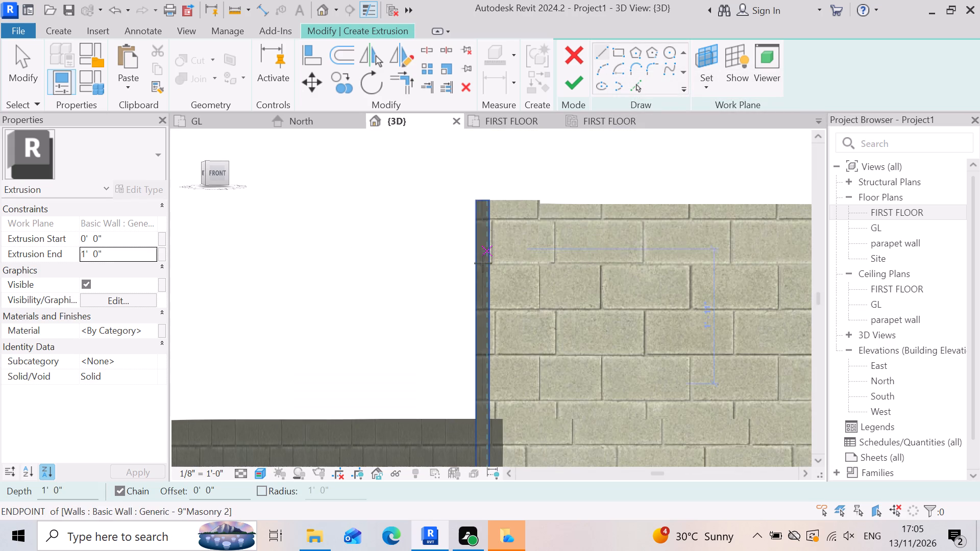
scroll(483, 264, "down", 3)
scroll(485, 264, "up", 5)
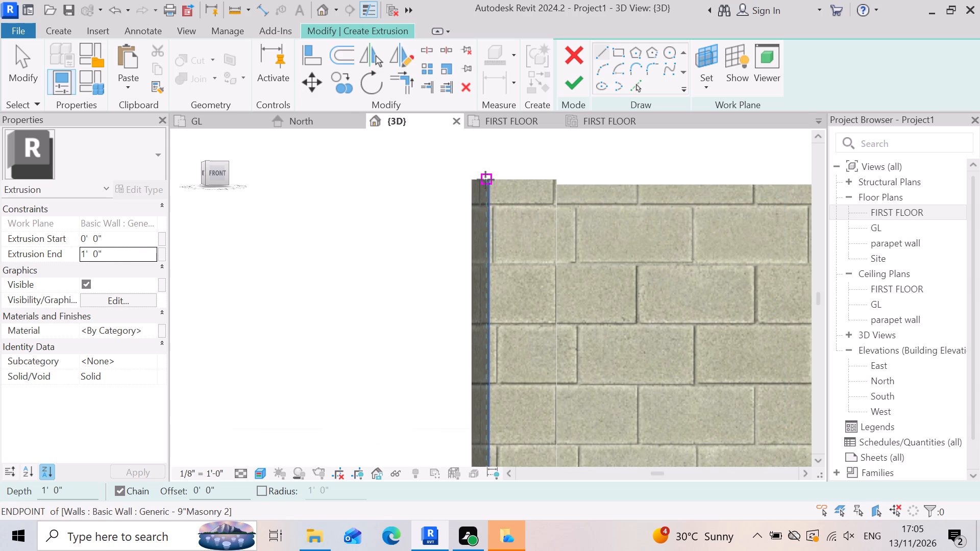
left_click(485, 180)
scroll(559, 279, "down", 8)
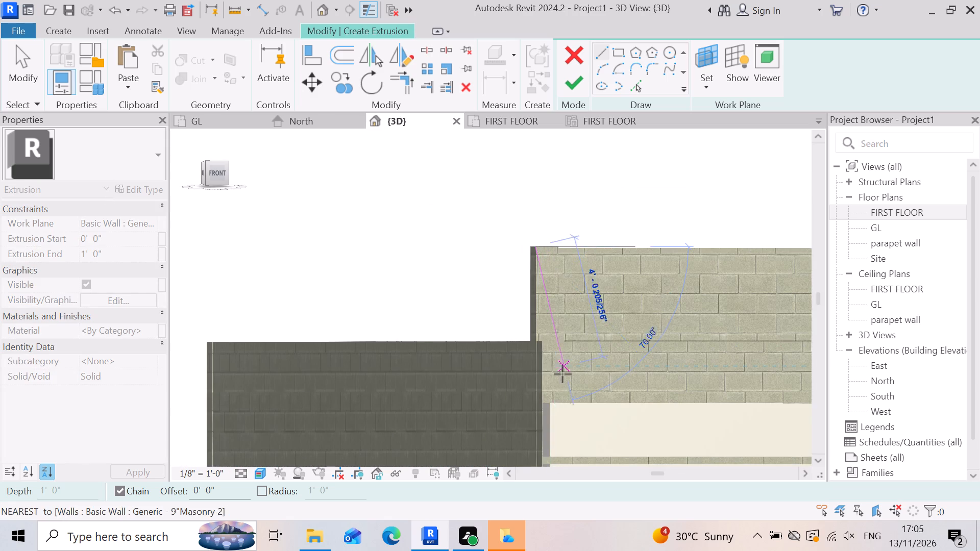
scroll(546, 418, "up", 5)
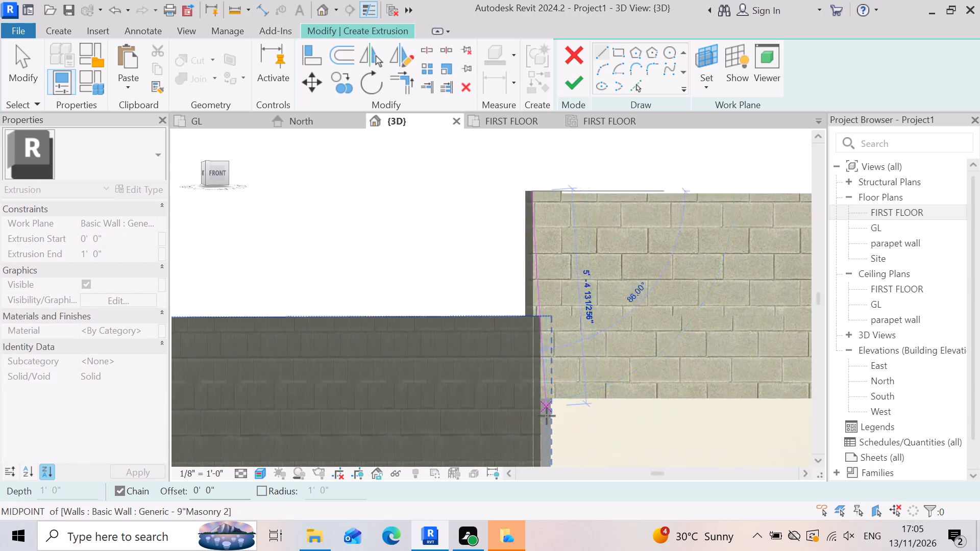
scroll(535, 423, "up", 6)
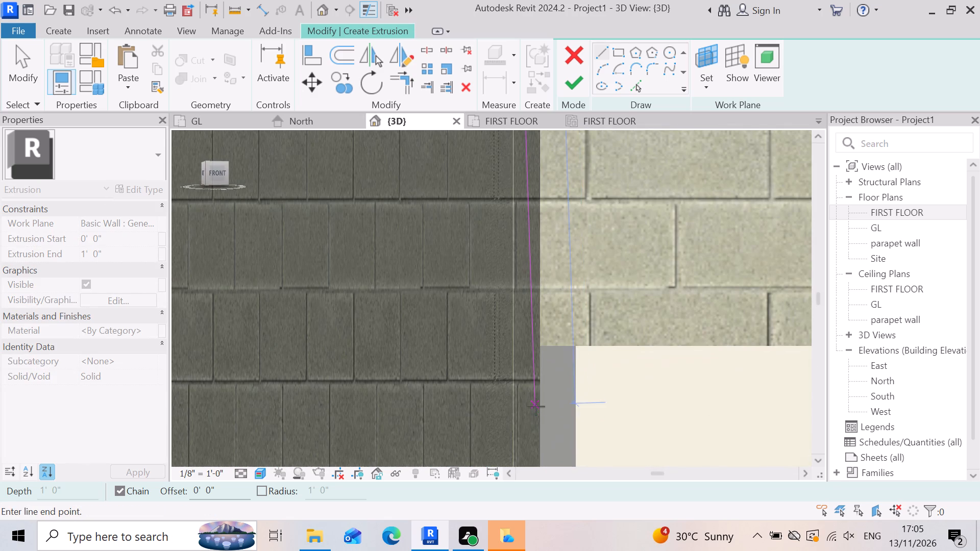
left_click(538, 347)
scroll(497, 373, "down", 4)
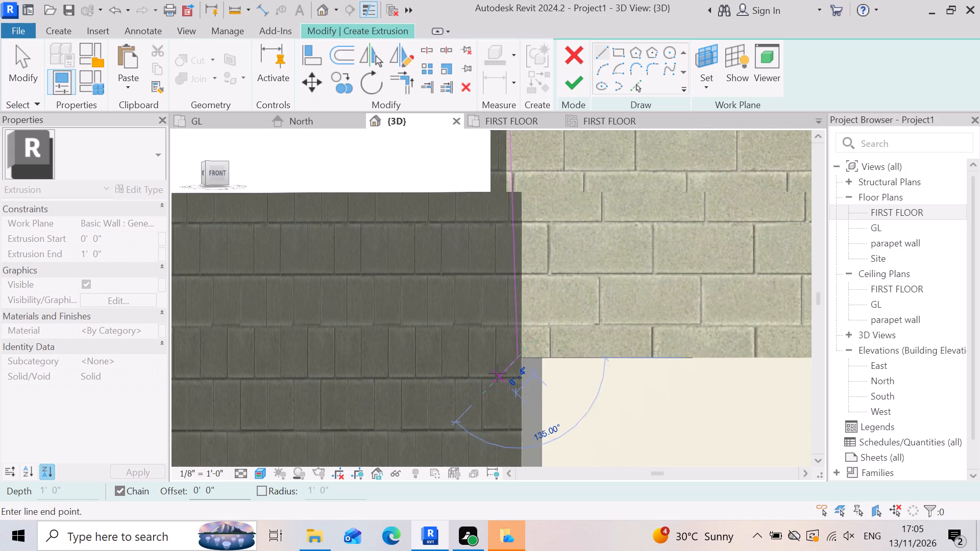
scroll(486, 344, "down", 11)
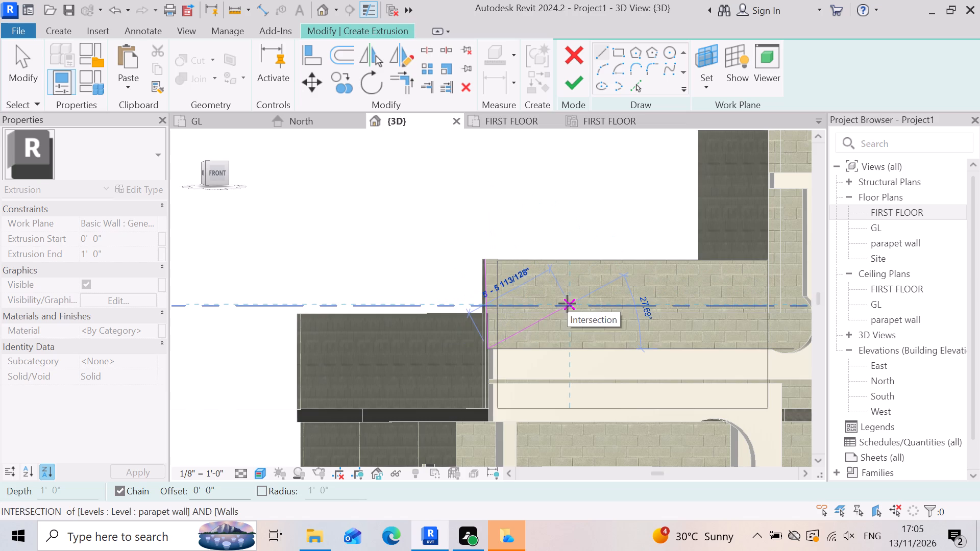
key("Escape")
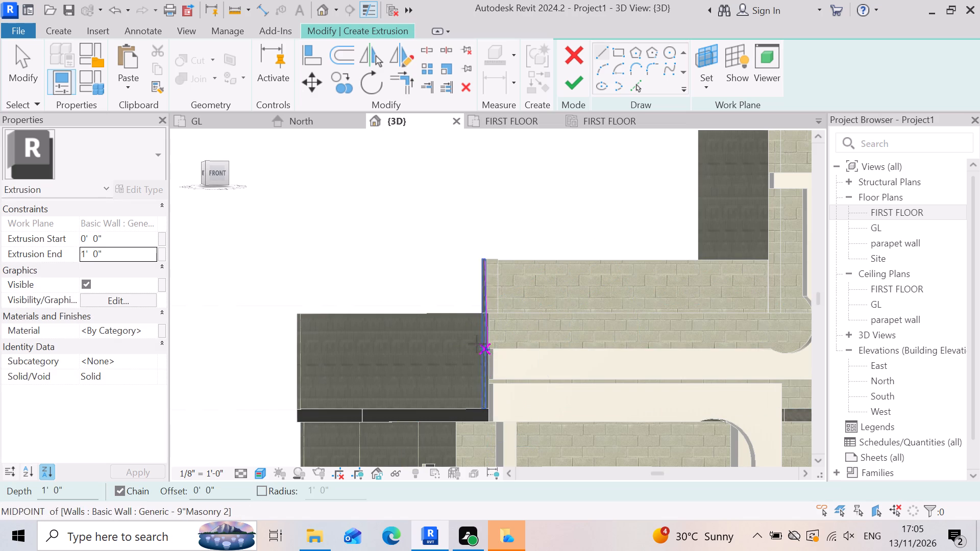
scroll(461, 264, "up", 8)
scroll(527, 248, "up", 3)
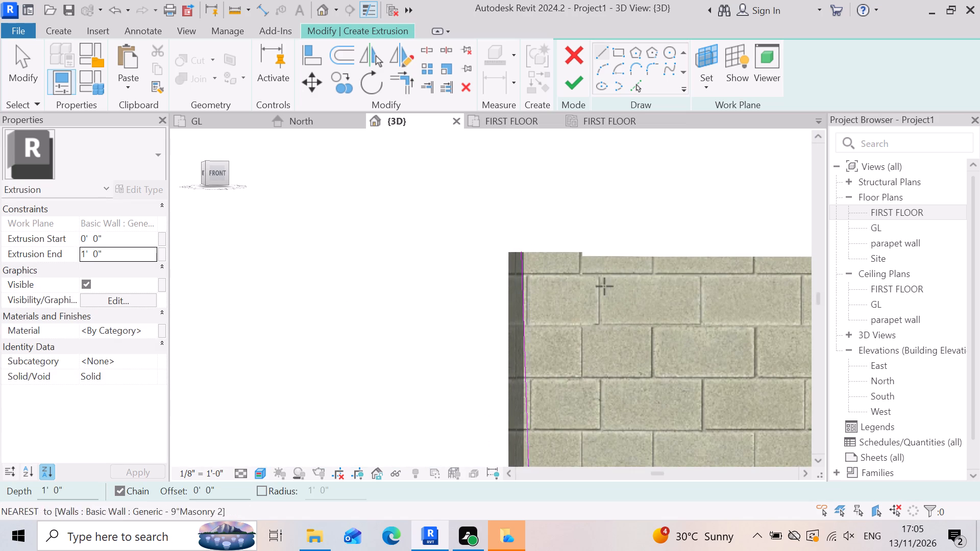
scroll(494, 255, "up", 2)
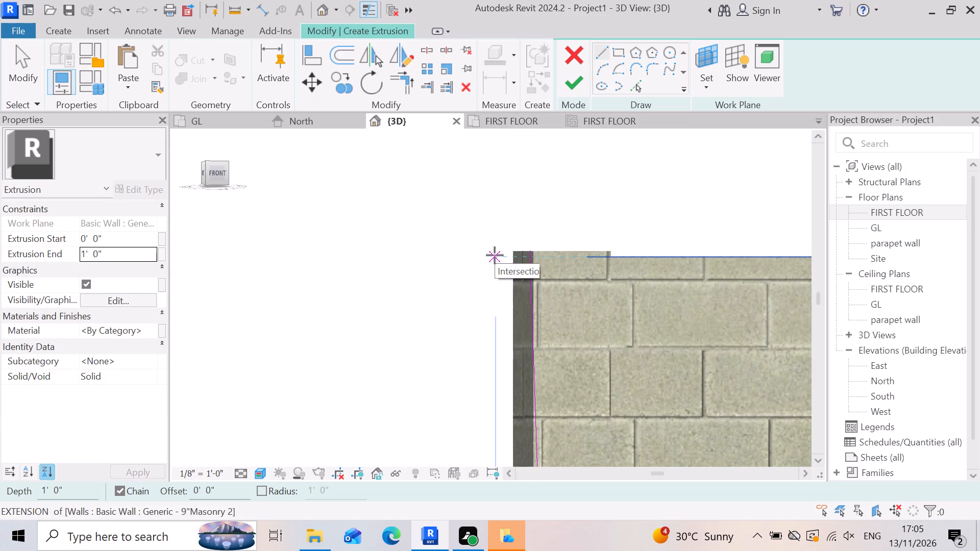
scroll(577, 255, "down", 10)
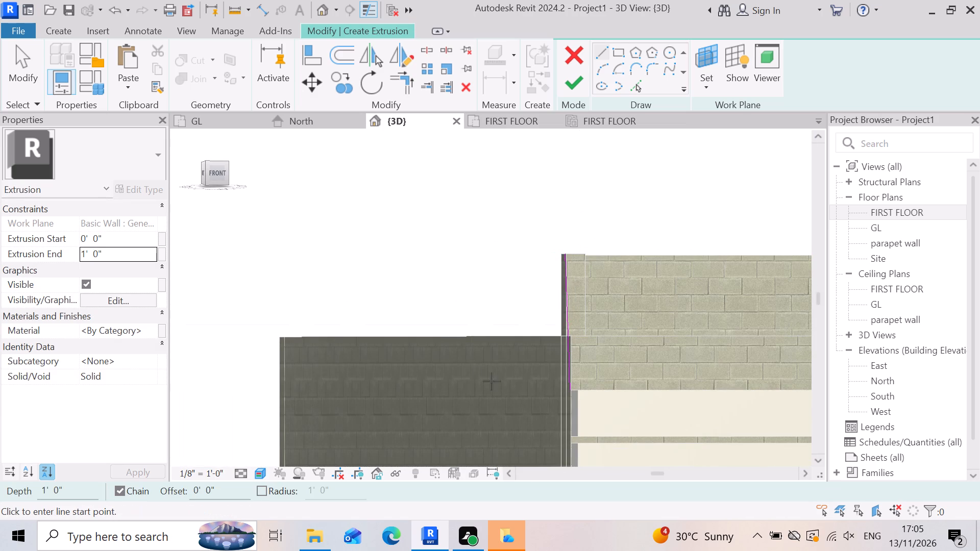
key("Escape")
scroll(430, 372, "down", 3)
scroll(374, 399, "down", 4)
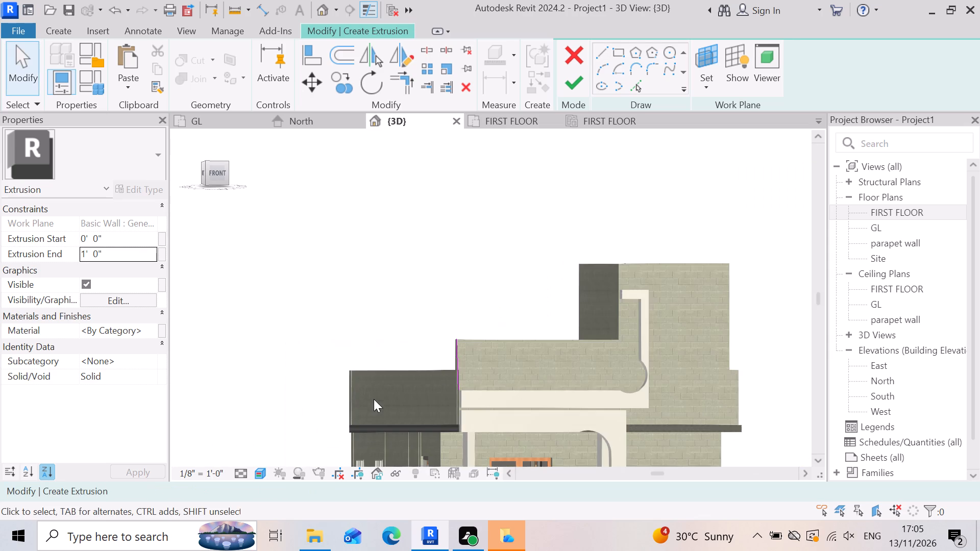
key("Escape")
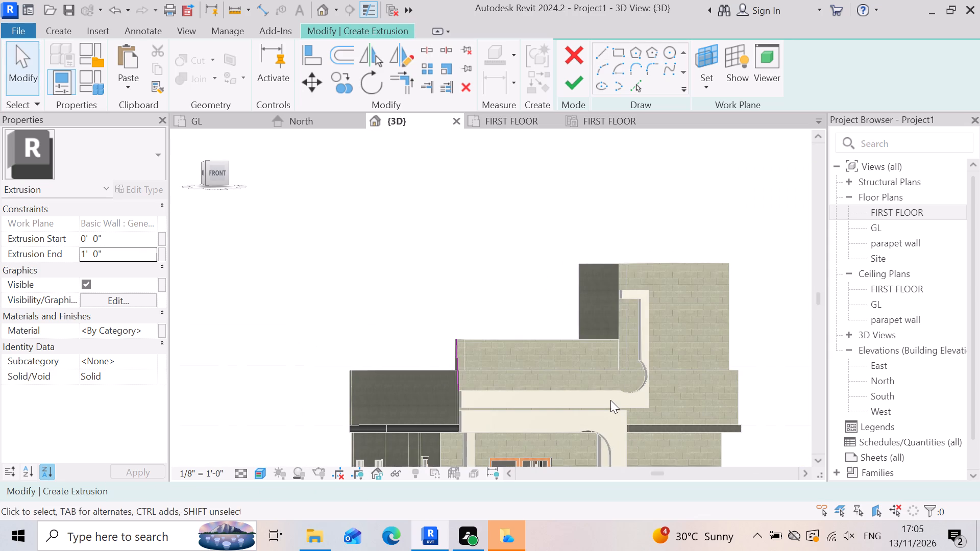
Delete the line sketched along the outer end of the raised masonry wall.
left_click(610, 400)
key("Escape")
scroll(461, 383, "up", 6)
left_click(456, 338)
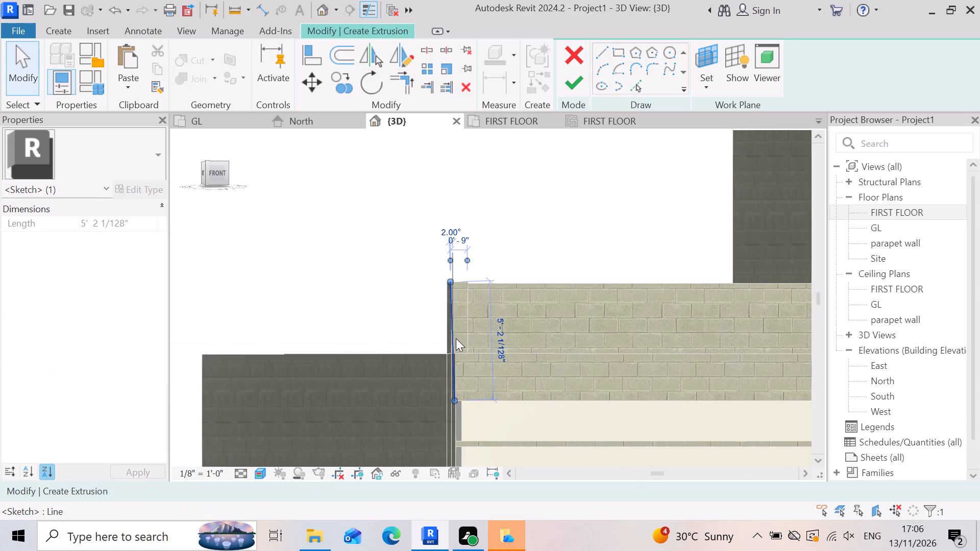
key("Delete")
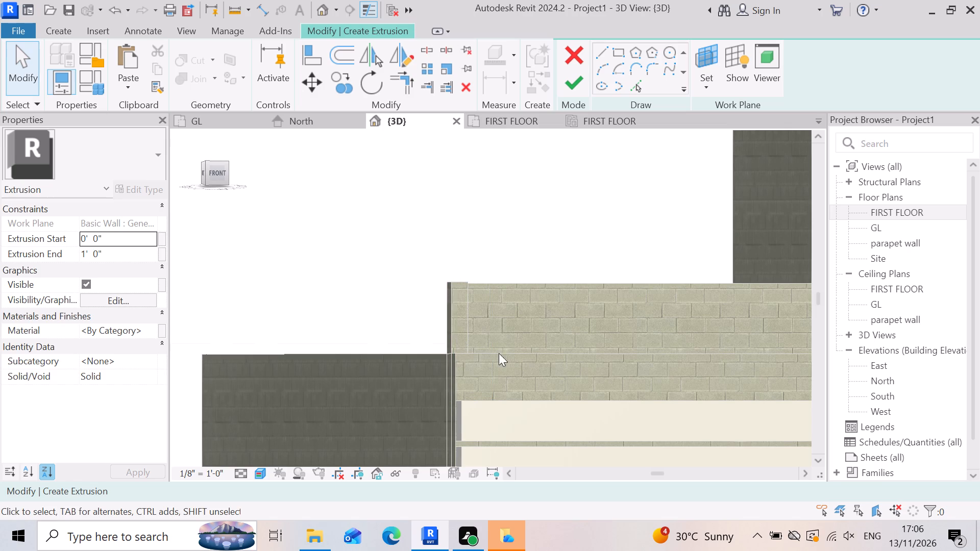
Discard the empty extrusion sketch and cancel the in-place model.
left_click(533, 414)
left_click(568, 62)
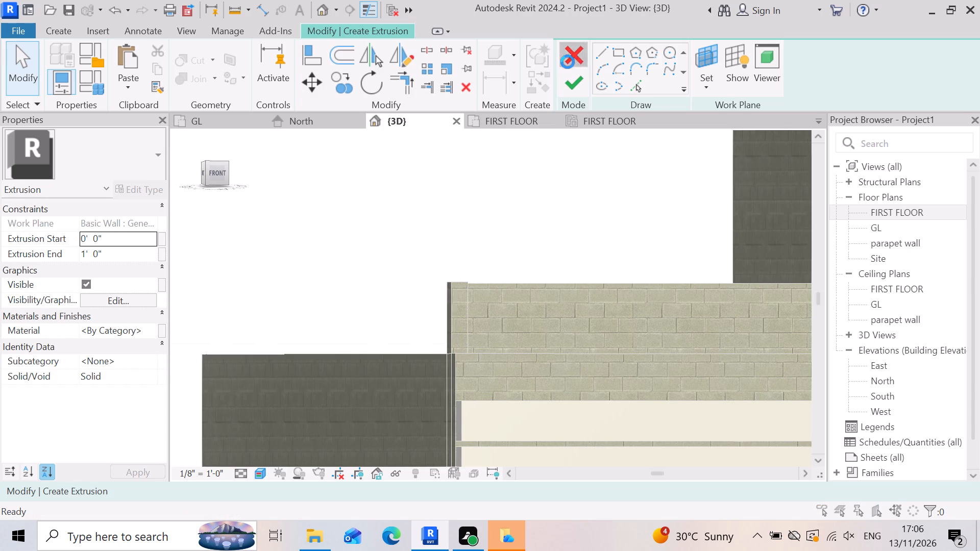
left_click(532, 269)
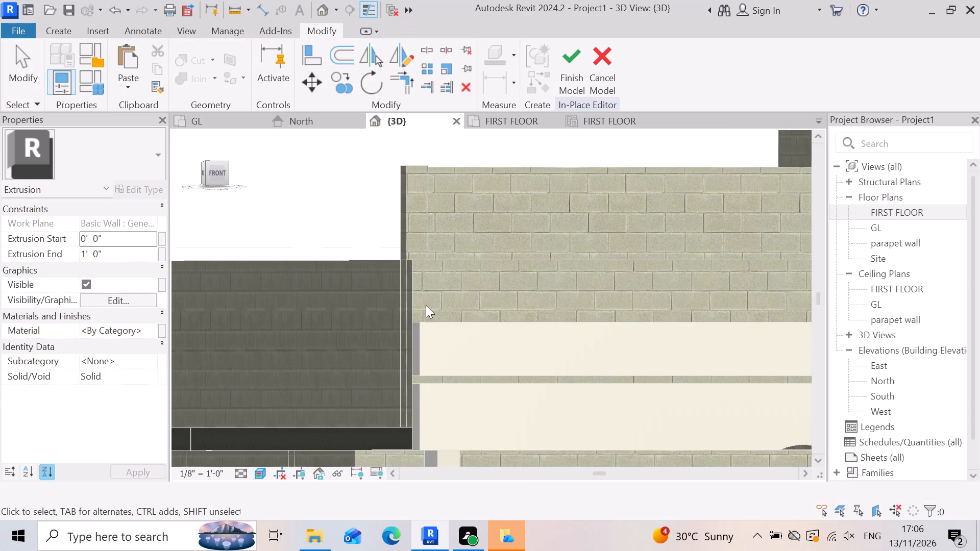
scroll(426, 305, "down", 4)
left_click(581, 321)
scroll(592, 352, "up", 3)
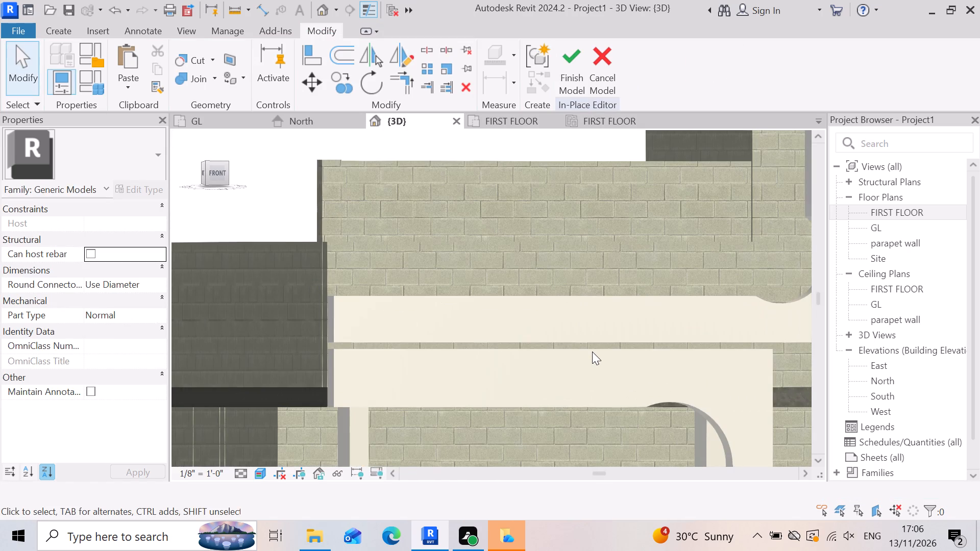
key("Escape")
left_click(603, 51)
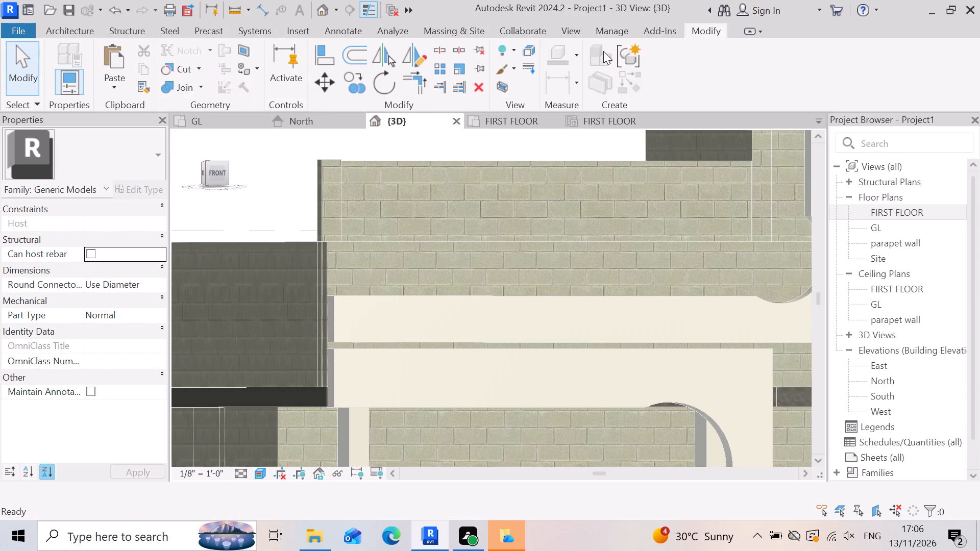
Delete the rounded-corner band above the portal.
scroll(420, 346, "down", 5)
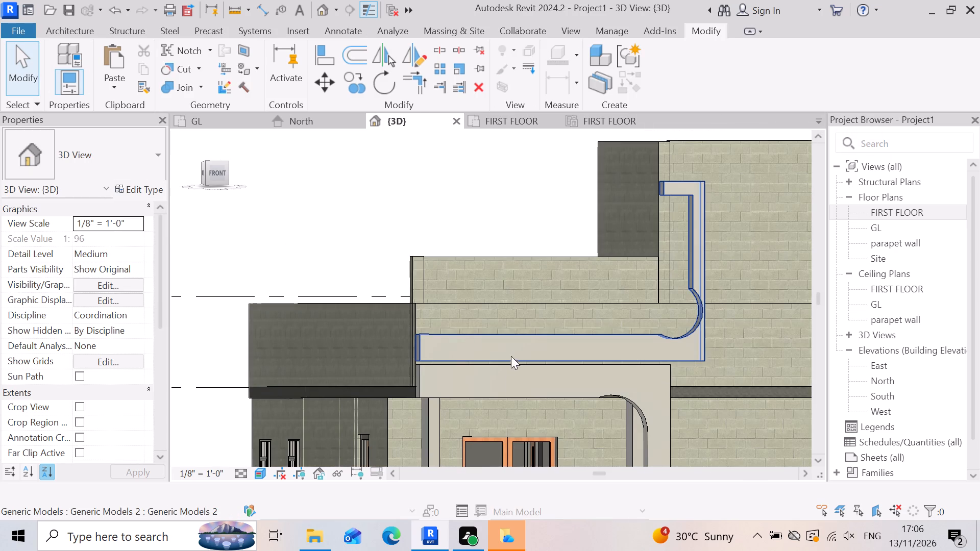
left_click(515, 349)
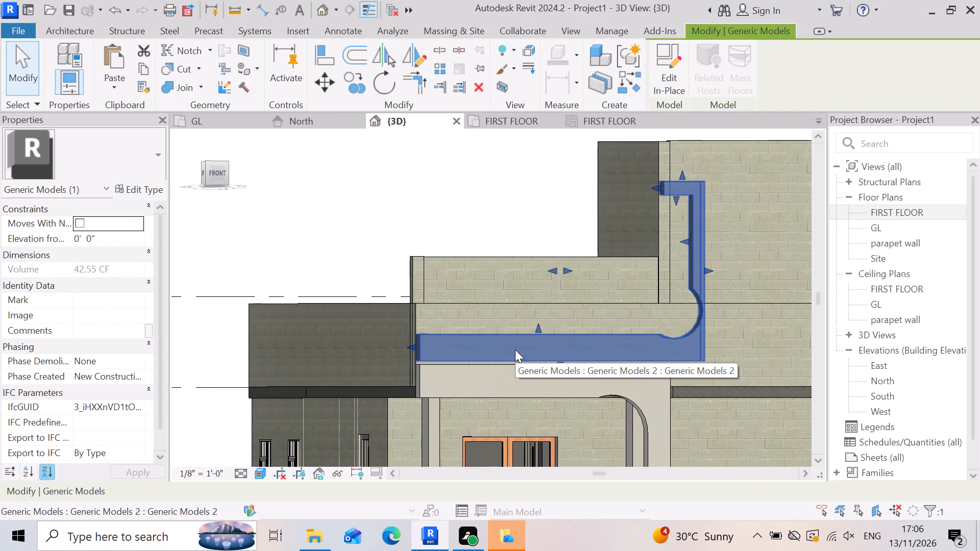
key("Delete")
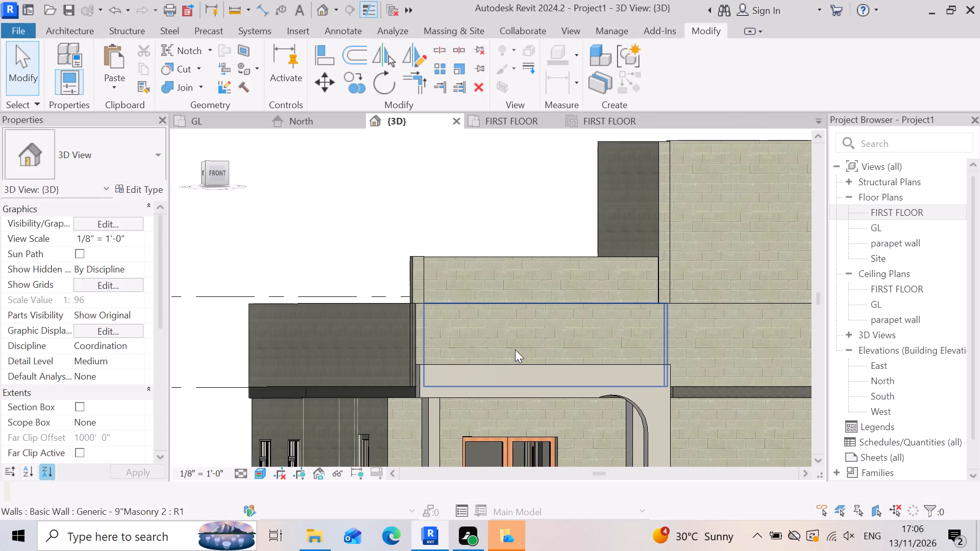
key("Escape")
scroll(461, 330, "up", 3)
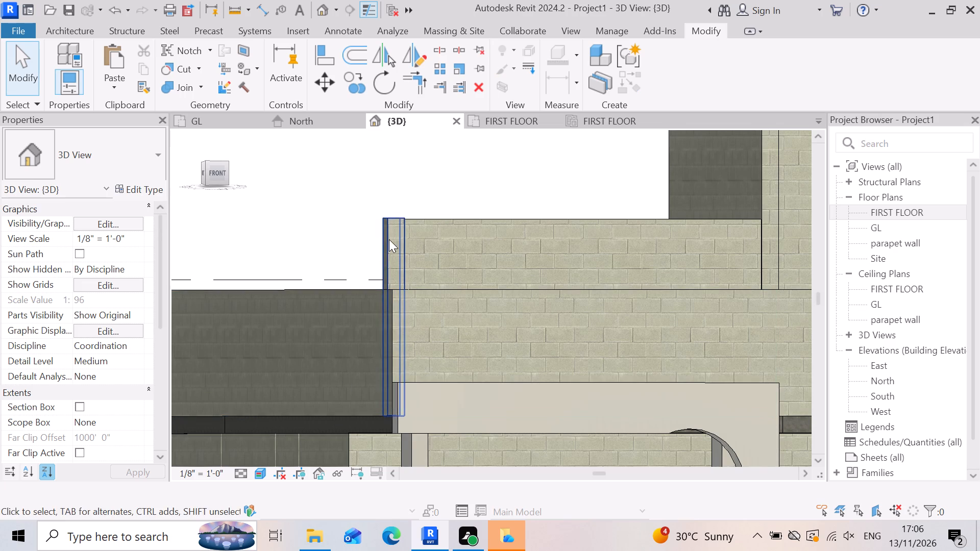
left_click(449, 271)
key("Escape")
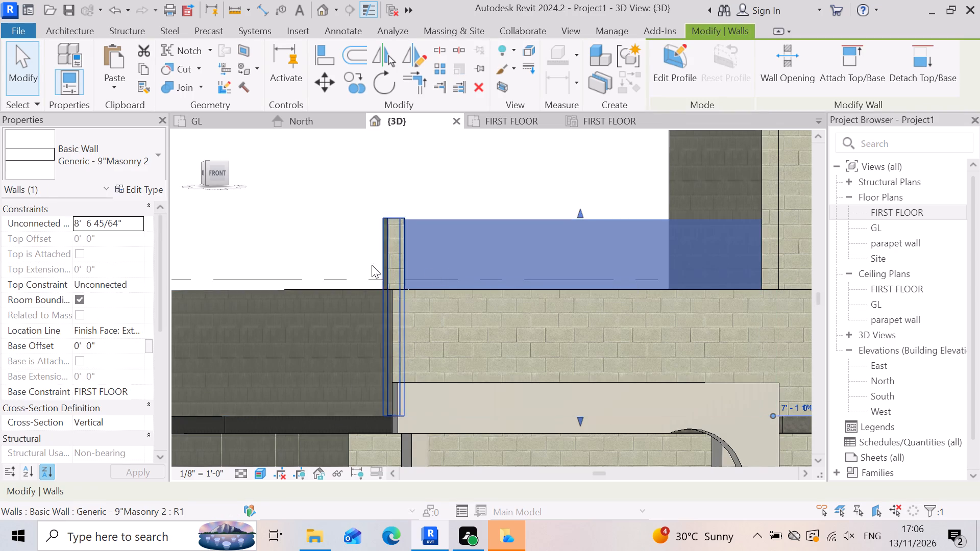
Create a new in-place model component in the Generic Models category, keeping the suggested name Generic Models 2.
left_click(60, 35)
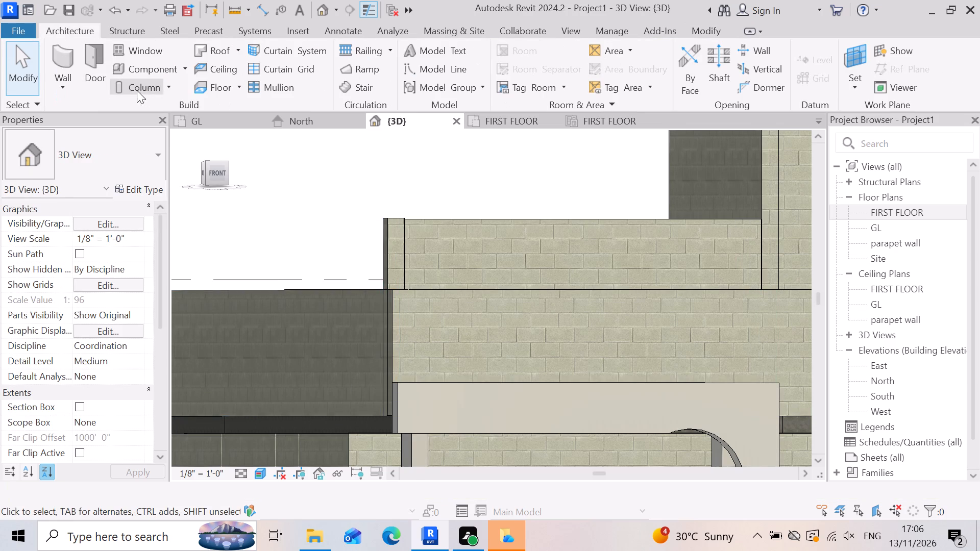
left_click(185, 65)
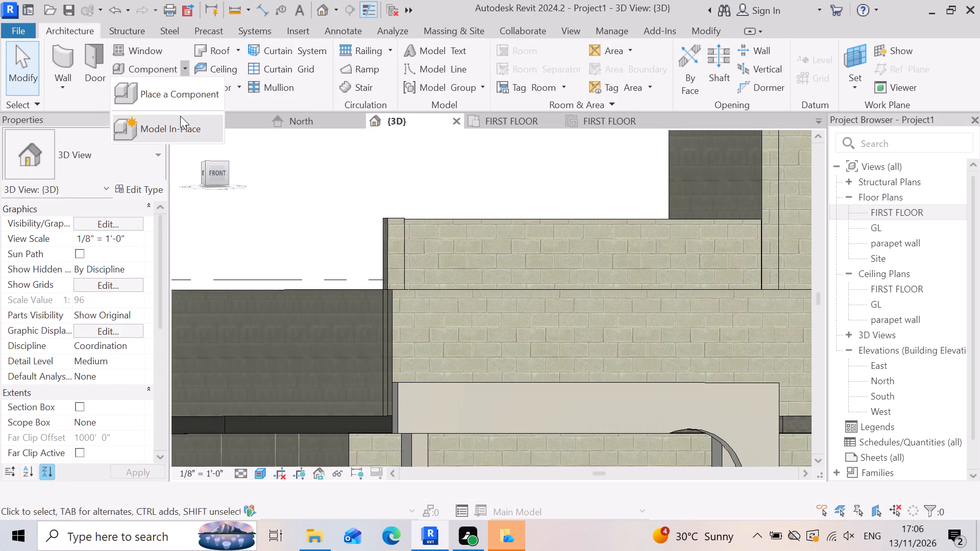
left_click(180, 118)
scroll(475, 226, "down", 2)
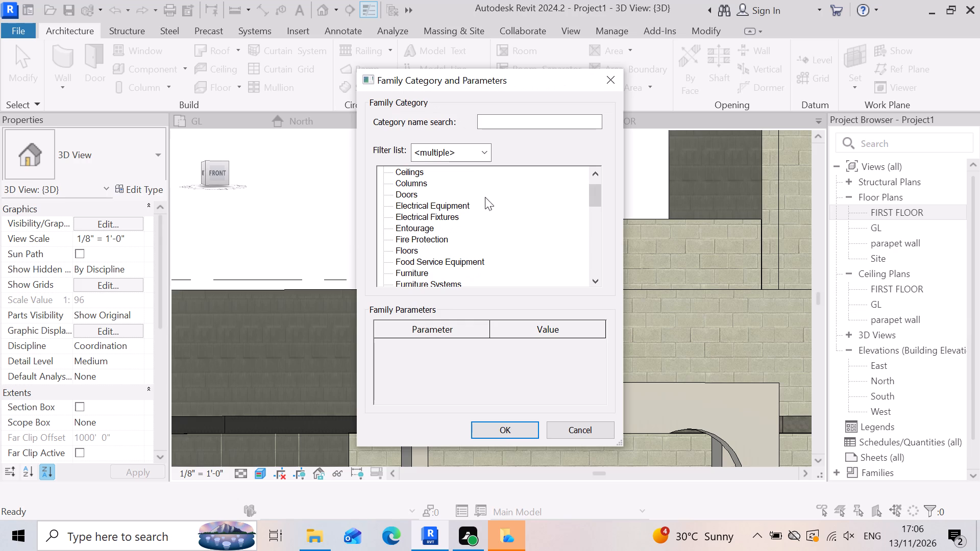
scroll(441, 239, "down", 2)
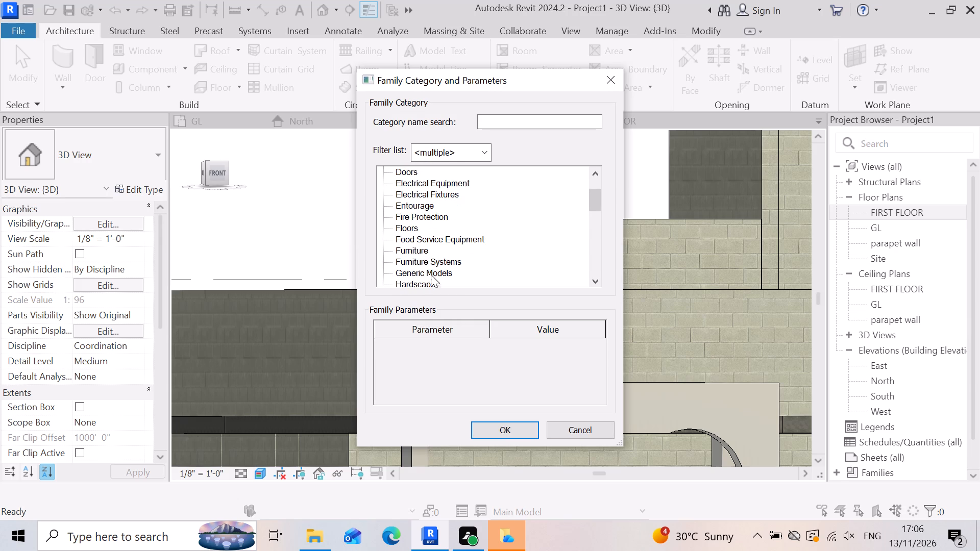
left_click(432, 269)
left_click(503, 436)
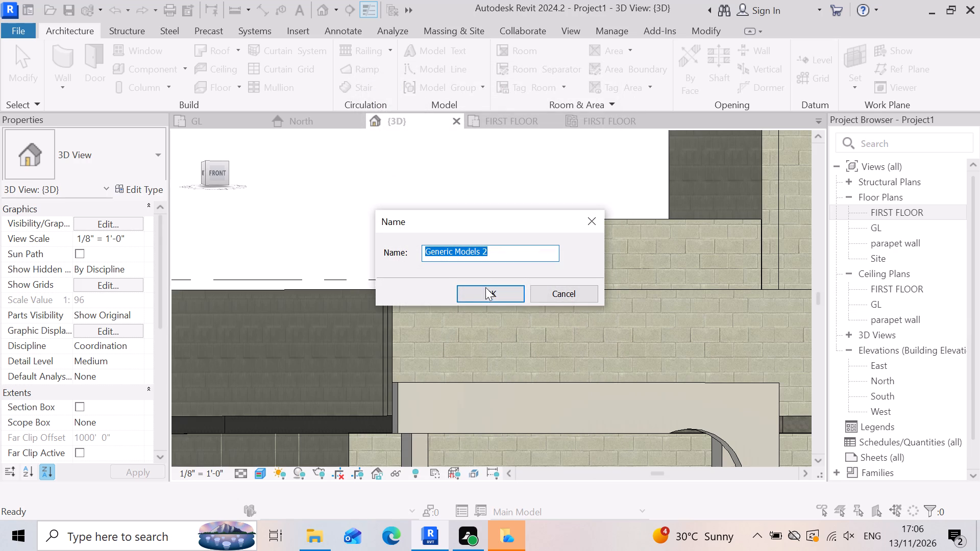
left_click(485, 295)
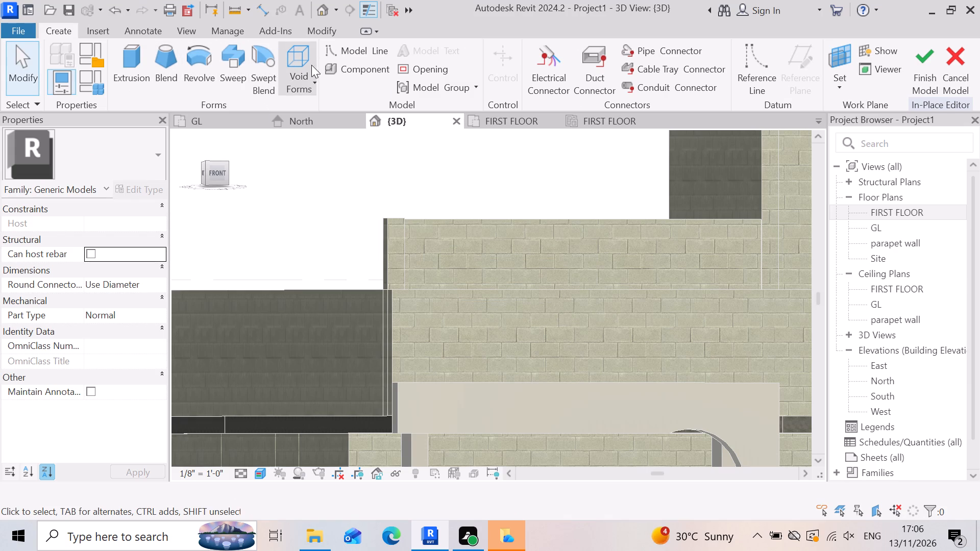
Start an extrusion and set its work plane to the front face of the masonry wall above the portal.
left_click(137, 67)
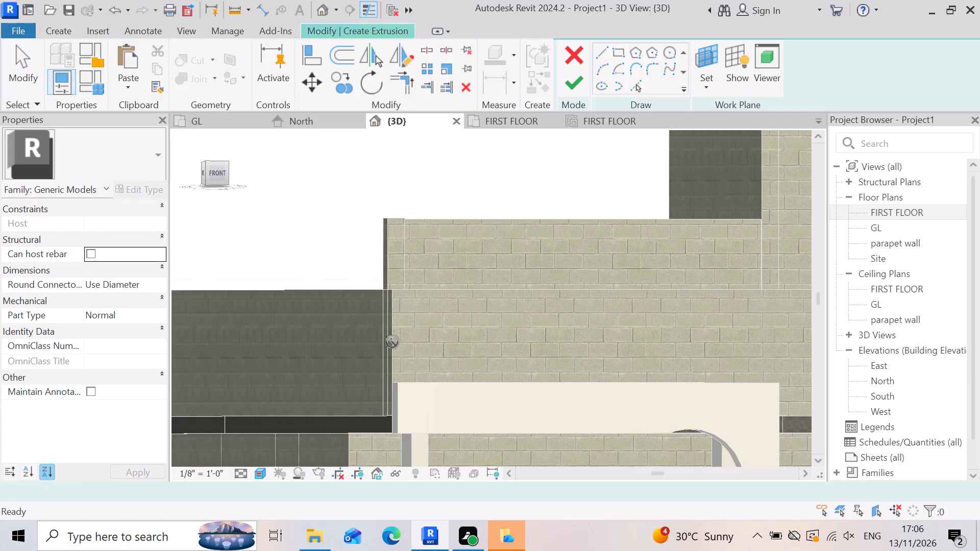
left_click(709, 88)
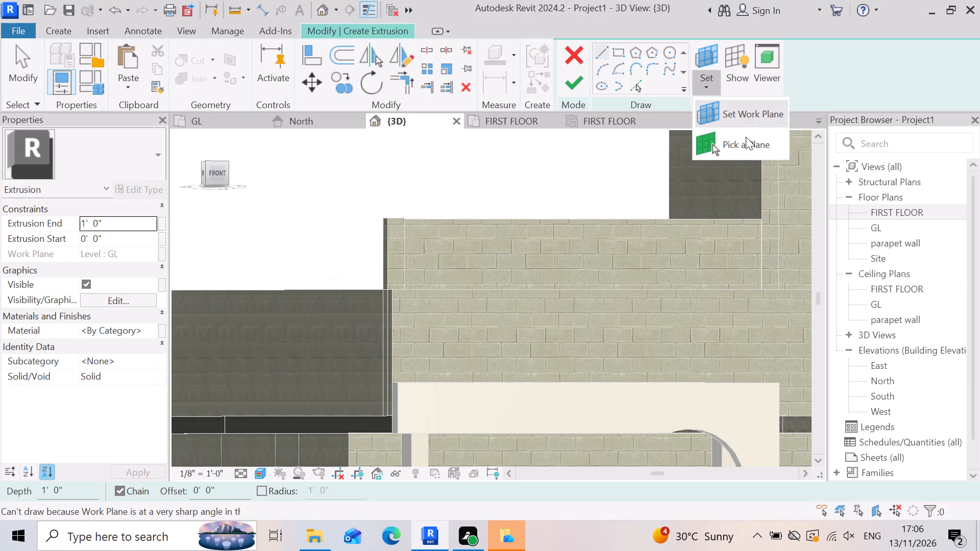
left_click(749, 140)
left_click(598, 279)
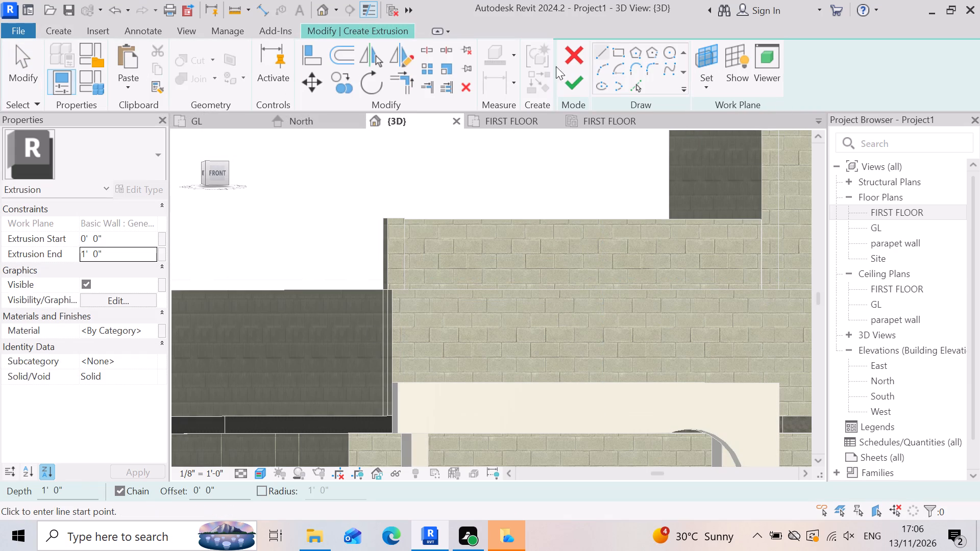
Sketch the band's outer line about 6'-9" down the raised wall's outer end, from its top corner to just above the portal.
left_click(606, 53)
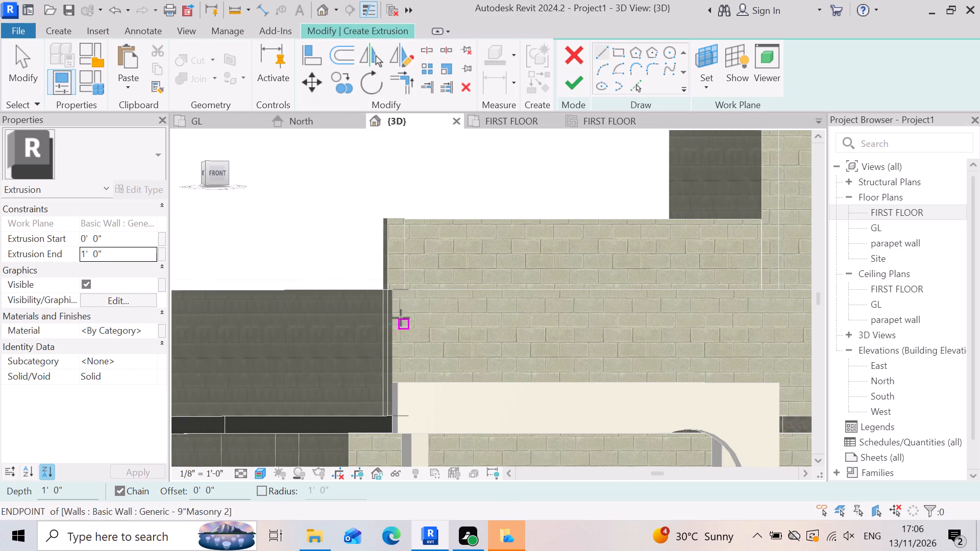
scroll(415, 316, "up", 2)
scroll(369, 192, "up", 6)
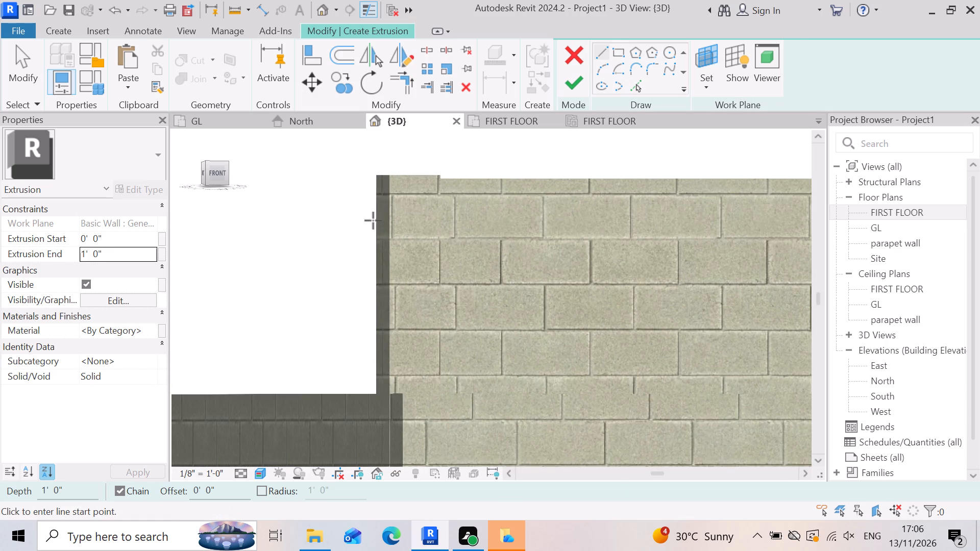
scroll(388, 186, "up", 3)
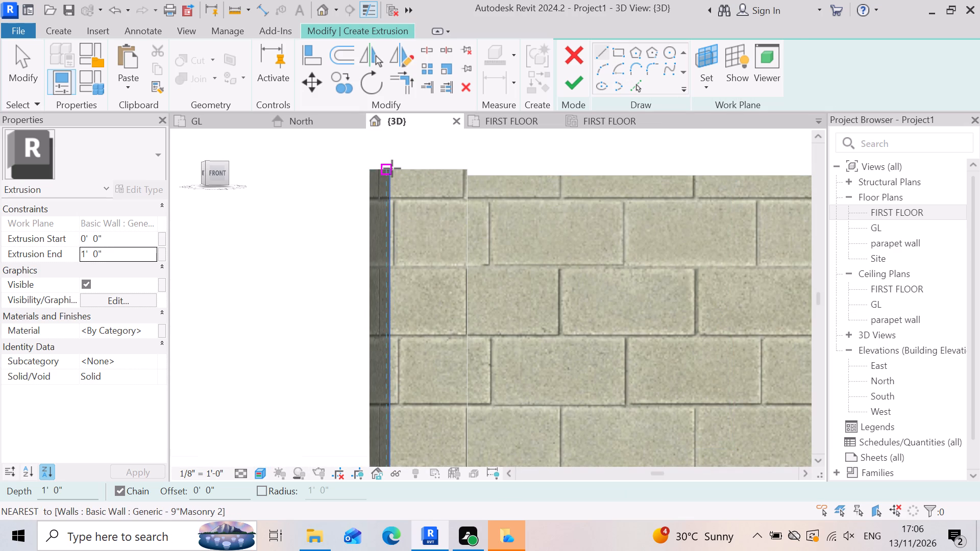
left_click(392, 168)
scroll(414, 180, "down", 11)
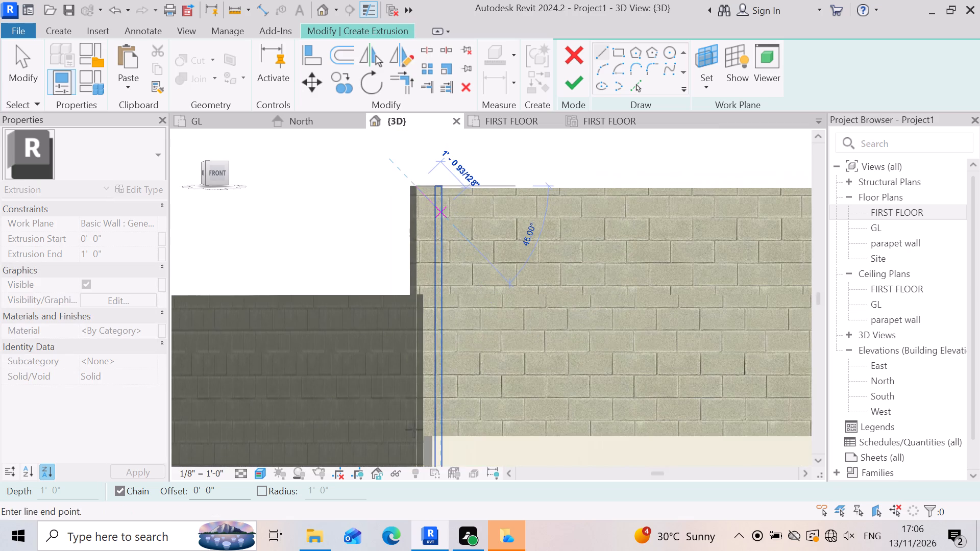
scroll(442, 358, "up", 9)
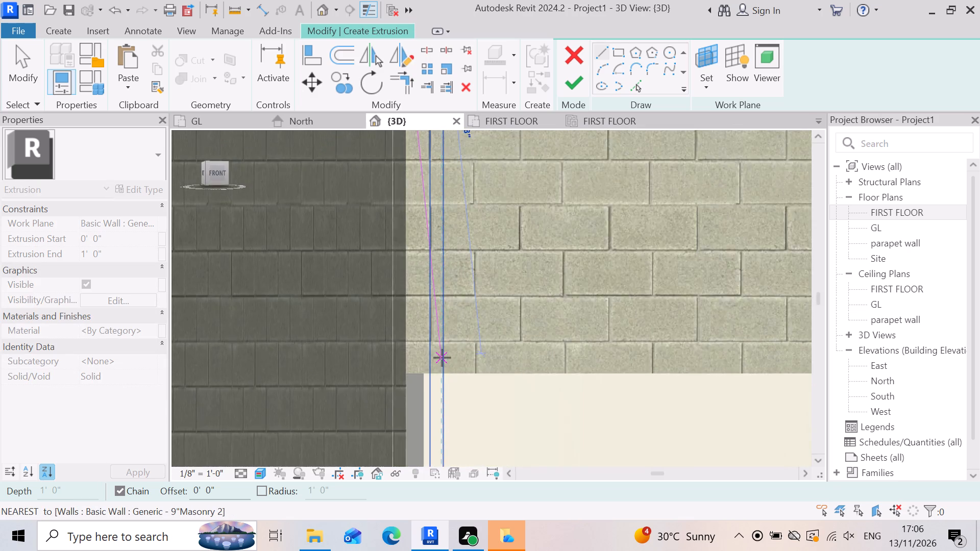
scroll(442, 358, "up", 6)
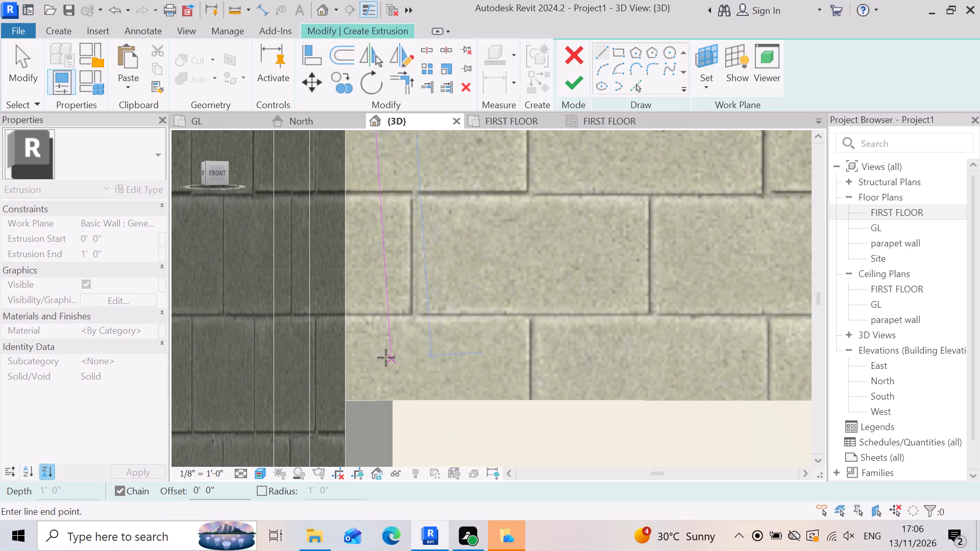
left_click(350, 321)
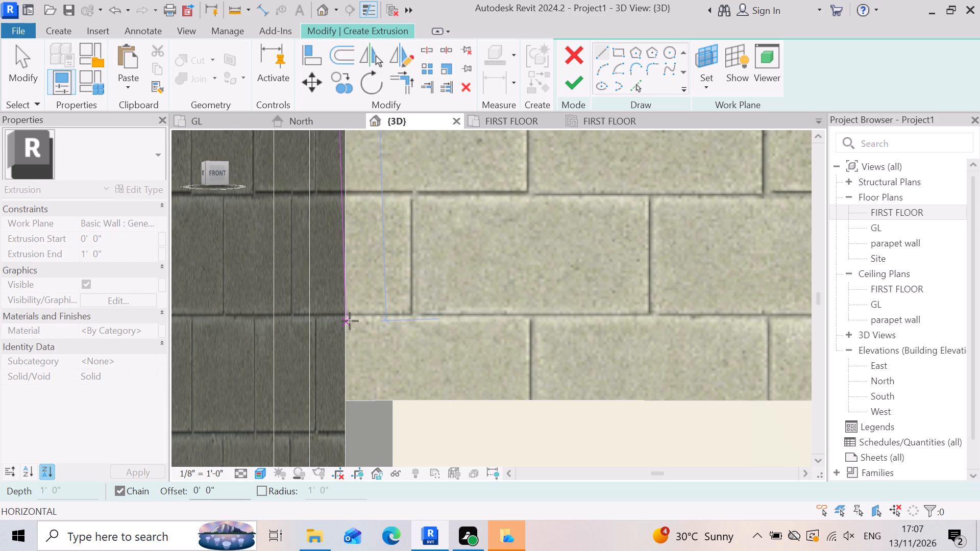
Continue the outline with a horizontal line about 20'-8" long just above the portal, ending on the tall wall block.
scroll(350, 321, "down", 15)
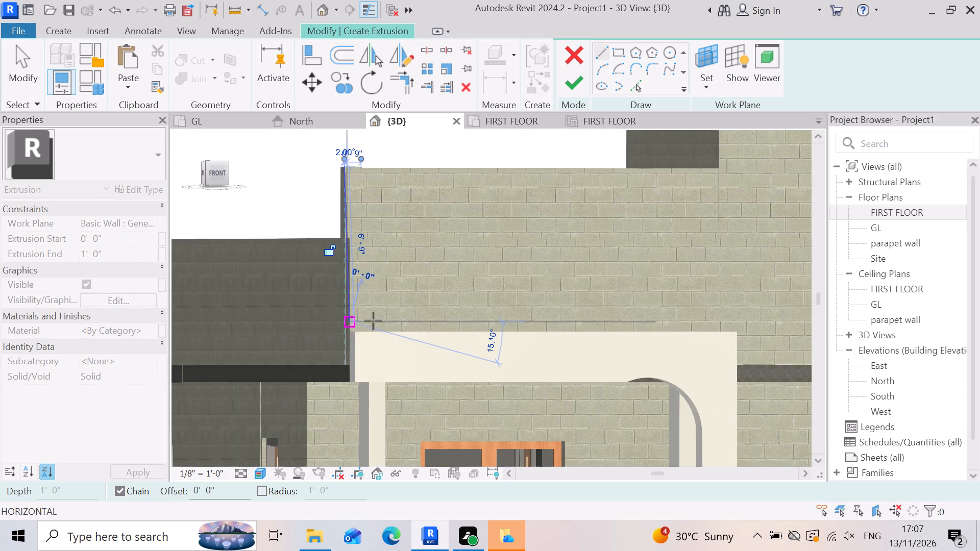
scroll(709, 315, "up", 3)
scroll(570, 320, "down", 4)
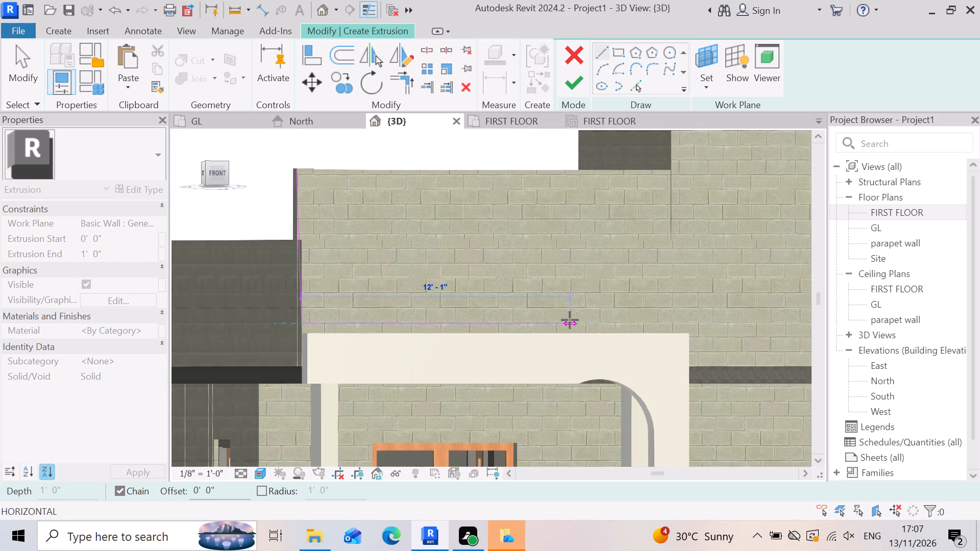
scroll(570, 320, "down", 2)
scroll(646, 325, "down", 1)
scroll(666, 321, "up", 5)
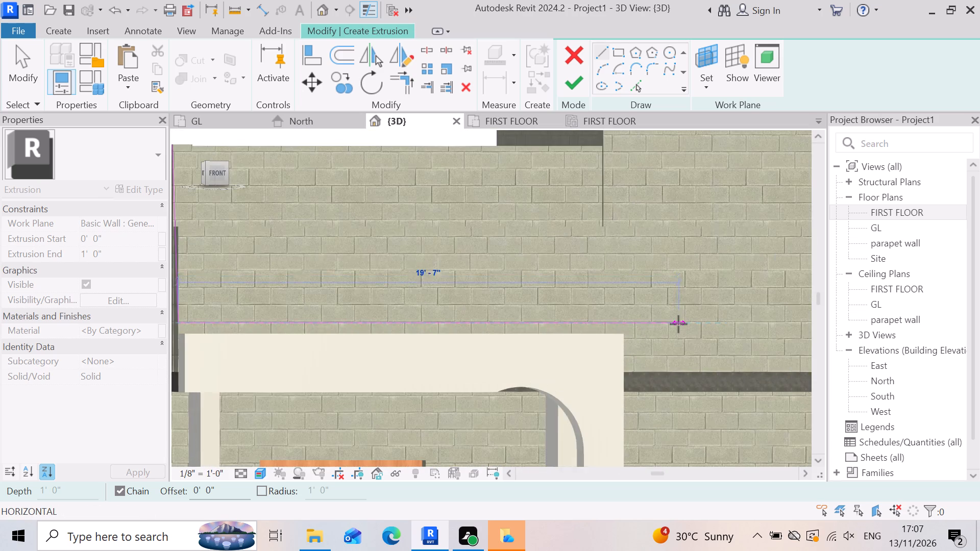
scroll(678, 324, "up", 2)
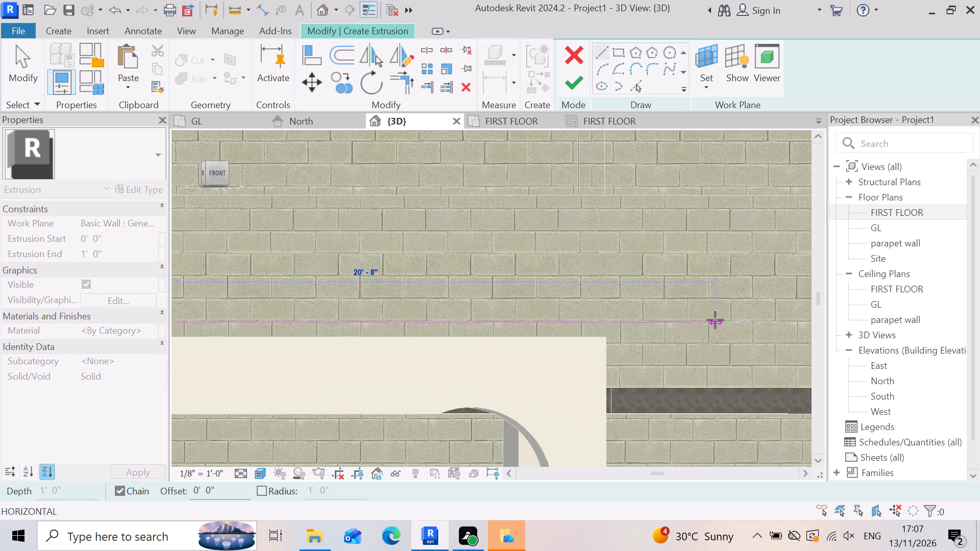
left_click(715, 320)
Continue the outline 12'-0" vertically up the tall wall block and 3'-11" horizontally back to near its edge.
scroll(715, 318, "down", 9)
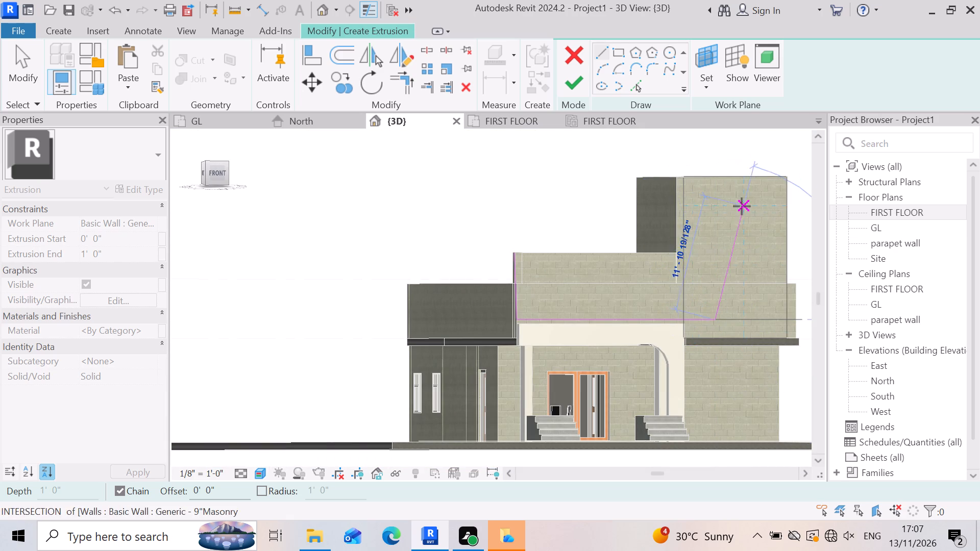
scroll(713, 226, "up", 3)
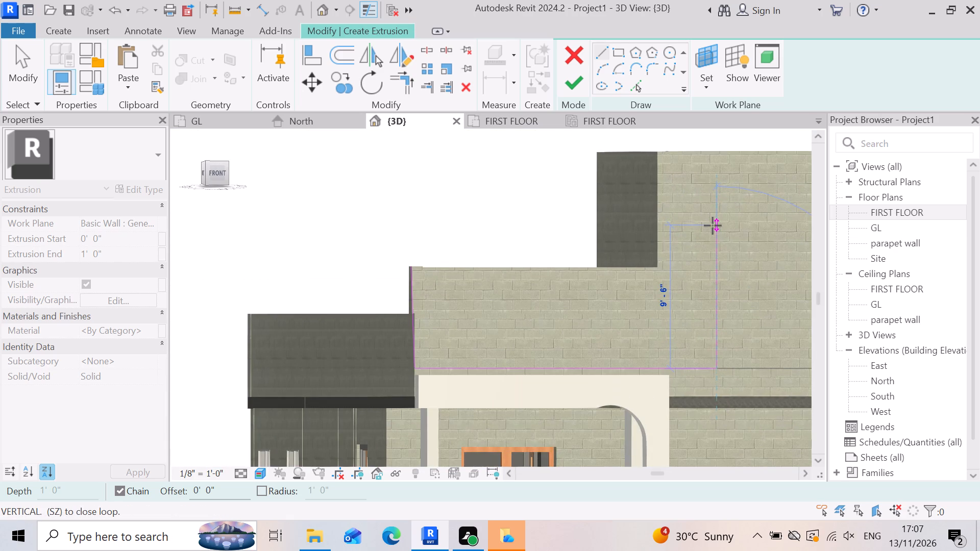
left_click(718, 190)
scroll(710, 190, "up", 2)
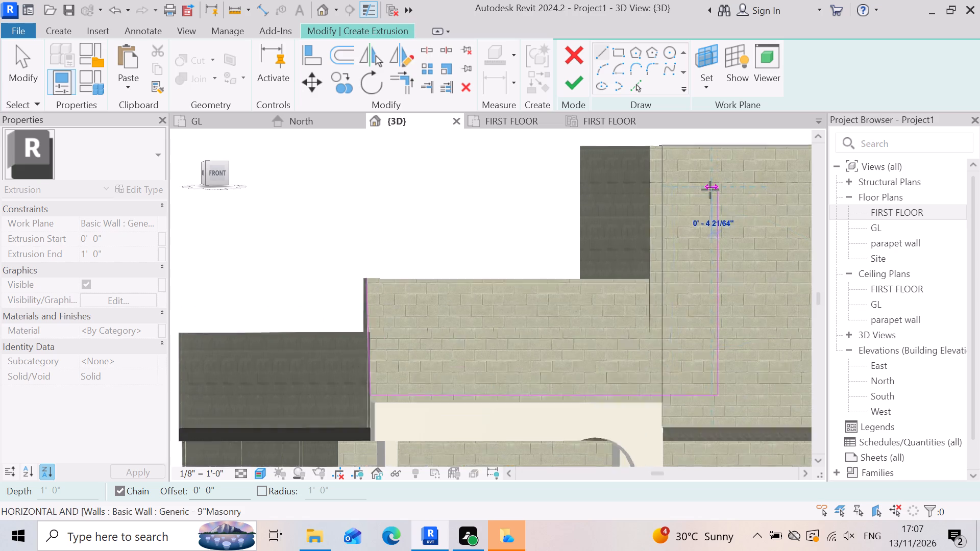
scroll(710, 190, "up", 5)
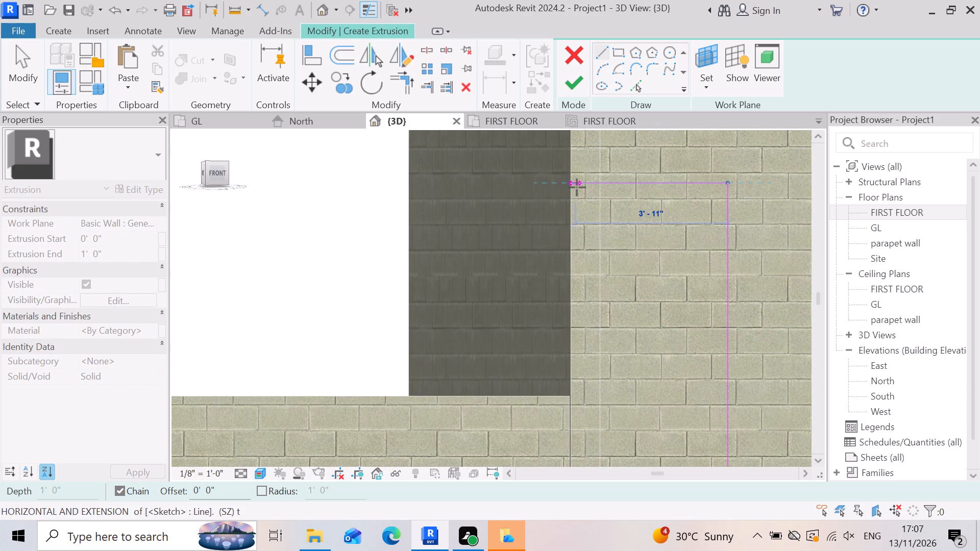
left_click(576, 187)
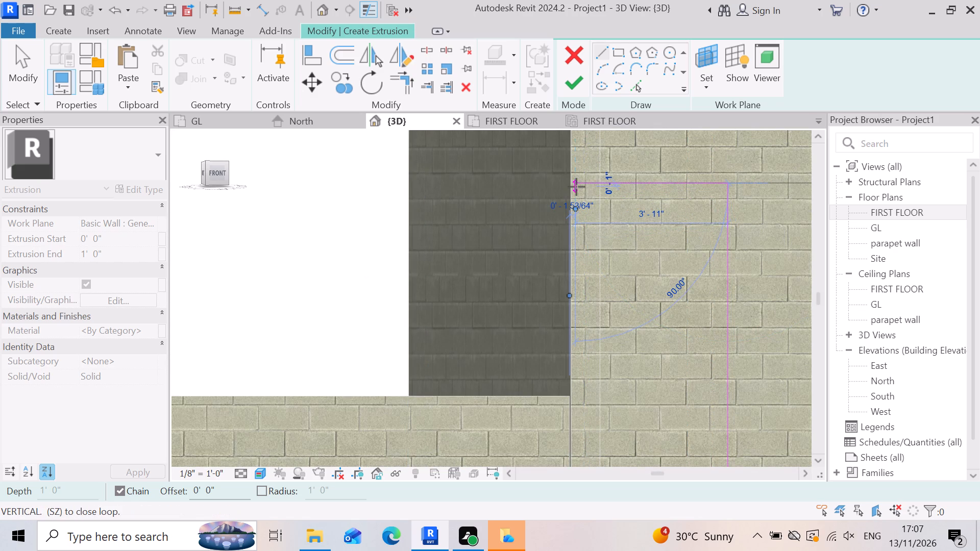
Sketch the band's 6" end cap downward and start its inner outline with a horizontal line parallel to the upper one.
scroll(577, 218, "up", 3)
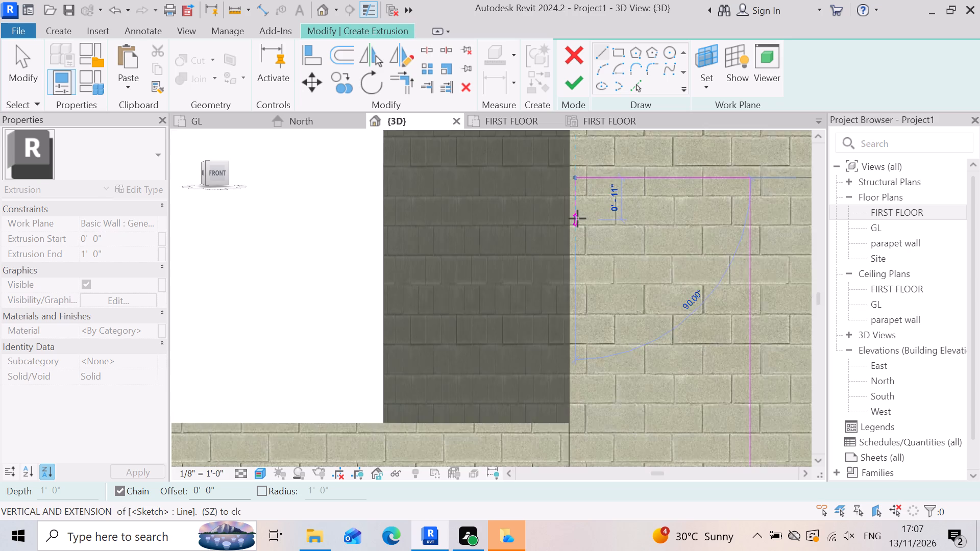
left_click(577, 195)
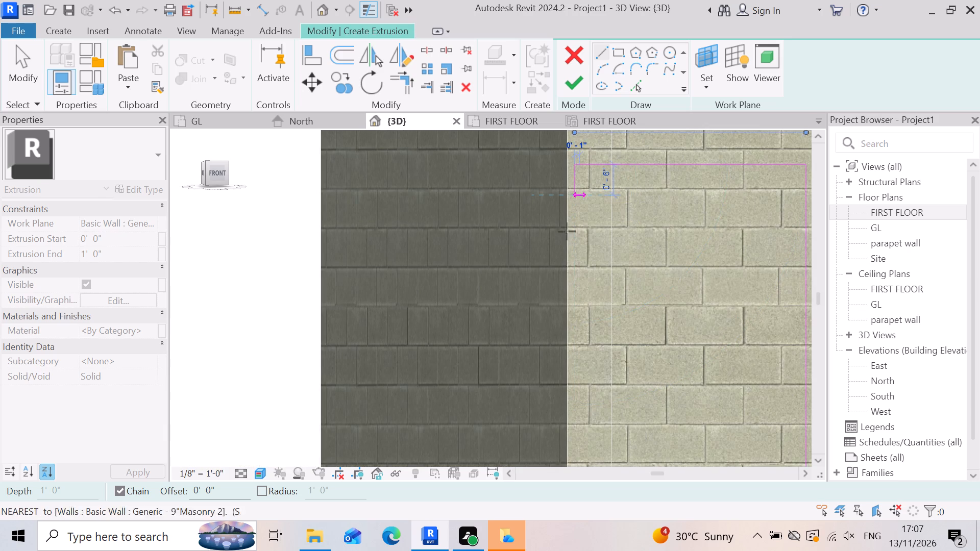
scroll(569, 235, "down", 3)
scroll(717, 206, "up", 2)
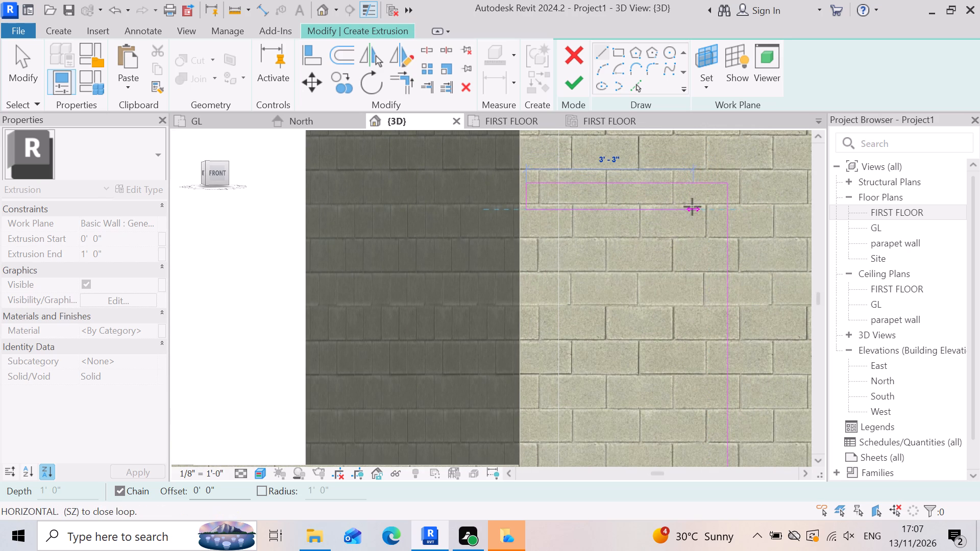
left_click(698, 206)
Sketch the inner vertical line 11'-0" down the tall wall block, stopping just above the lower horizontal line.
scroll(693, 311, "down", 7)
scroll(693, 417, "down", 2)
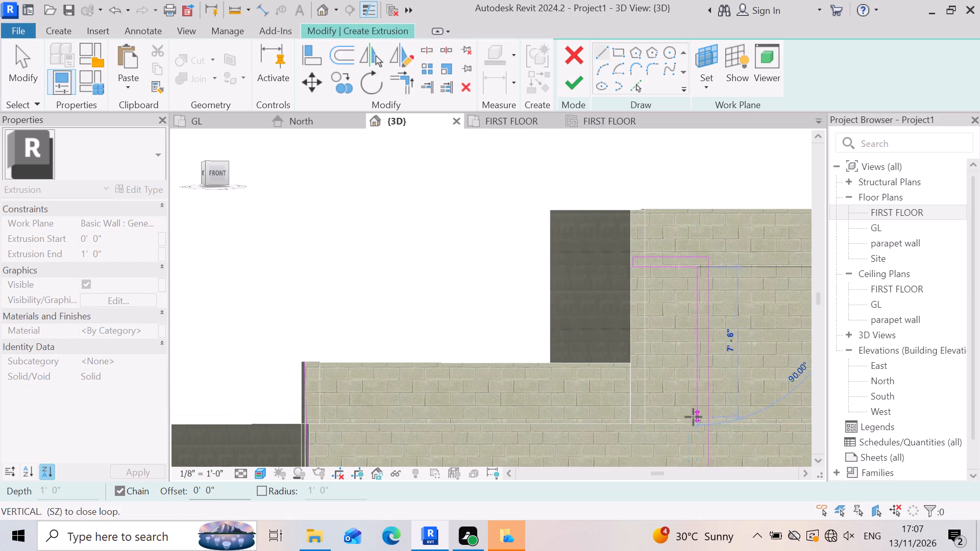
scroll(693, 417, "down", 3)
scroll(706, 469, "up", 5)
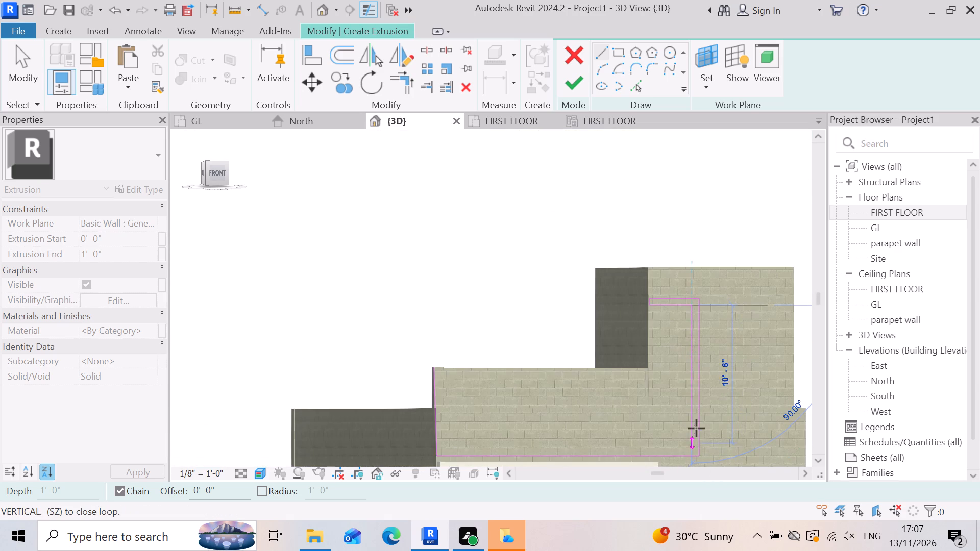
scroll(697, 406, "down", 4)
scroll(696, 459, "up", 6)
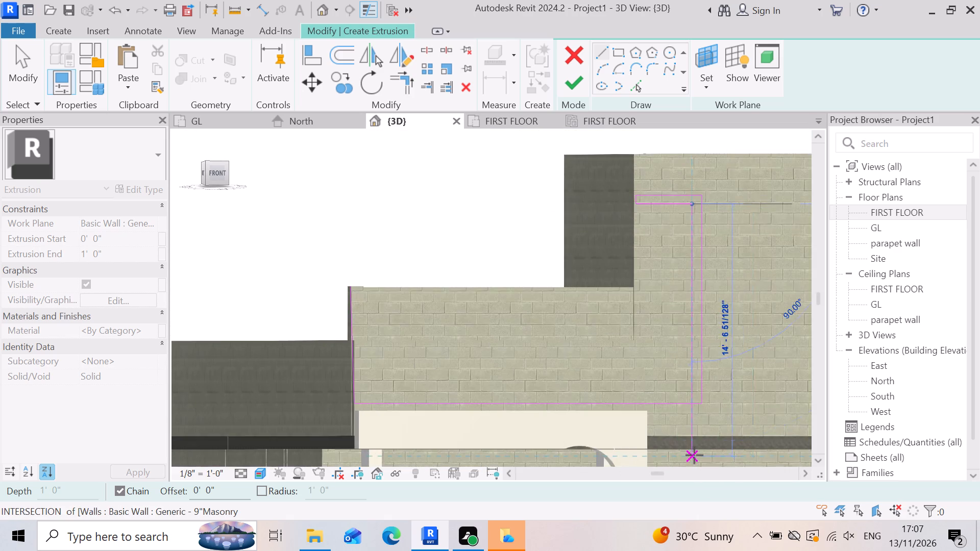
scroll(694, 455, "up", 3)
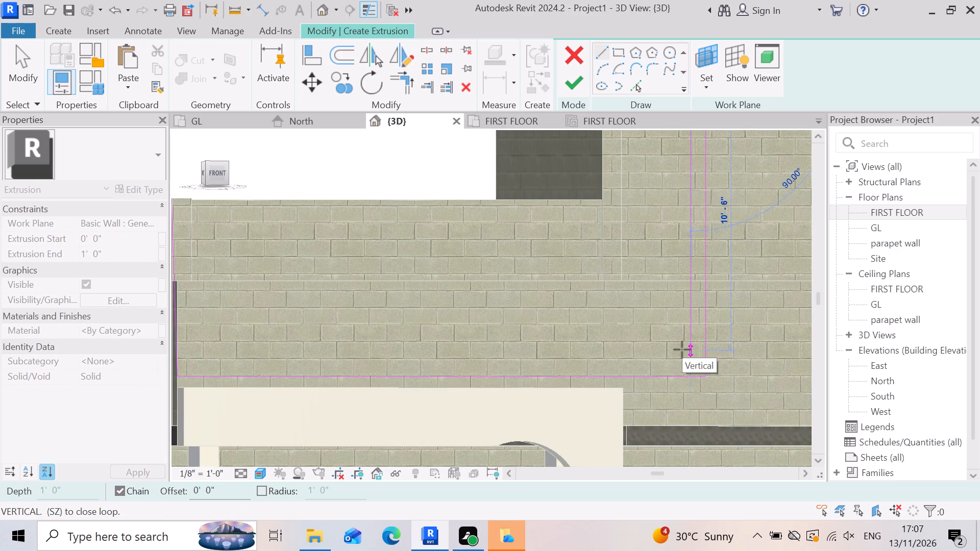
scroll(682, 349, "down", 4)
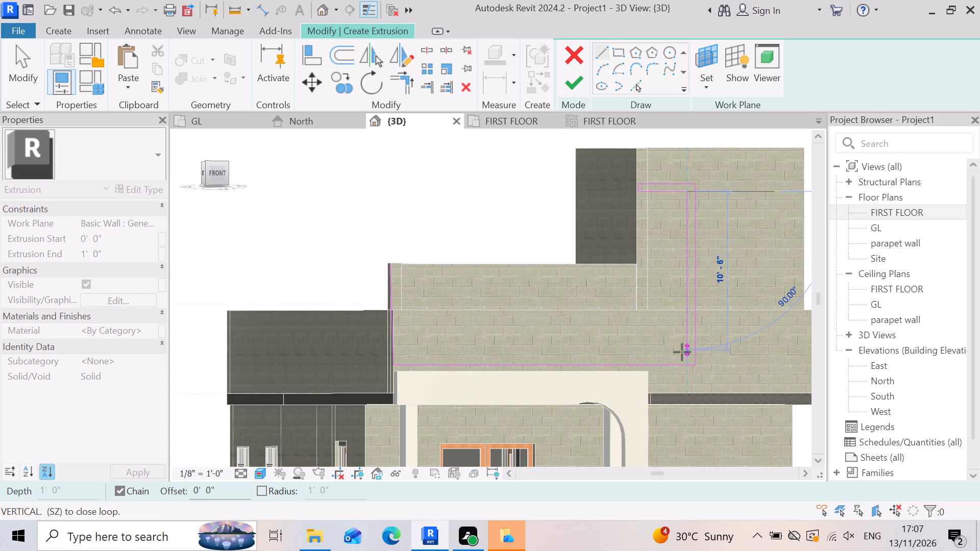
scroll(682, 345, "down", 1)
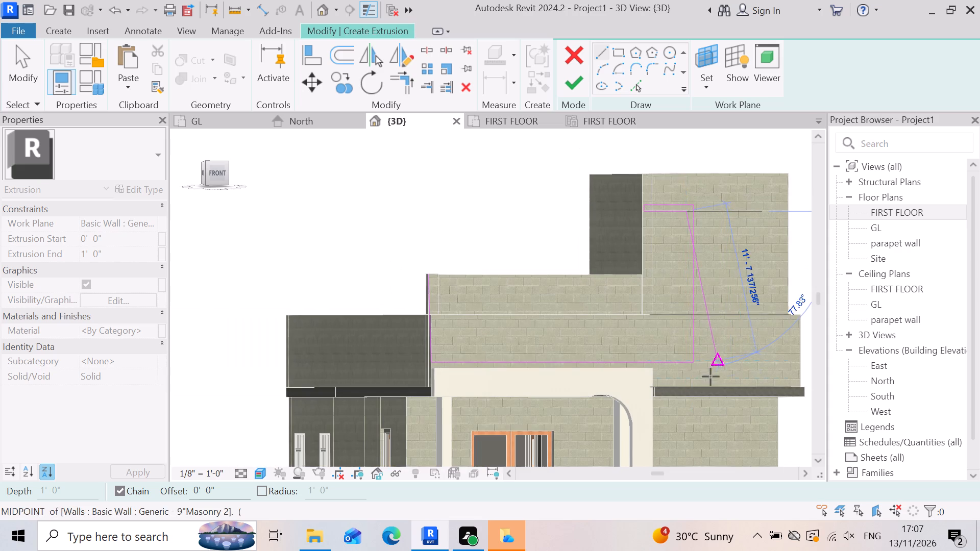
left_click(684, 353)
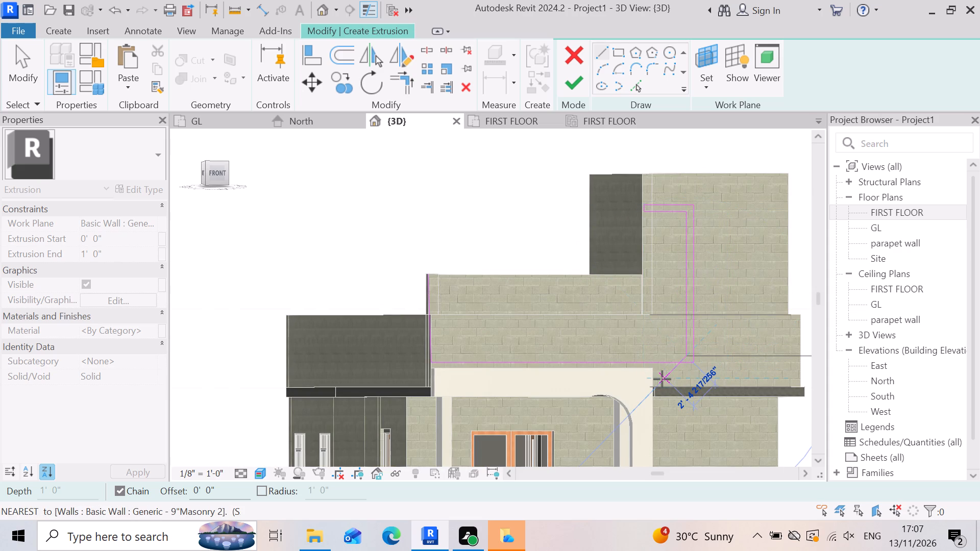
Sketch the inner outline about 19'-6" back toward the raised wall's outer end and about 6'-3" up to its top edge.
scroll(665, 378, "down", 3)
scroll(537, 368, "up", 3)
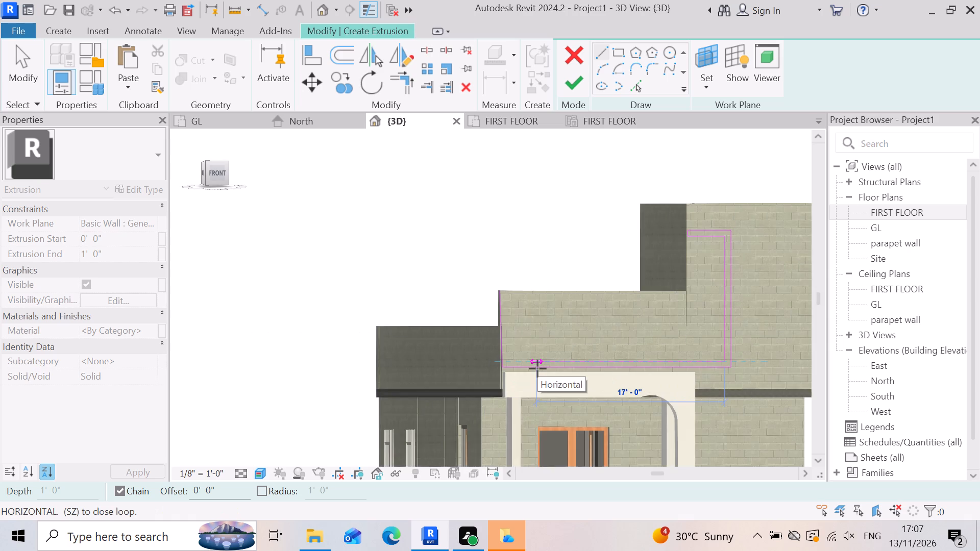
scroll(510, 373, "up", 5)
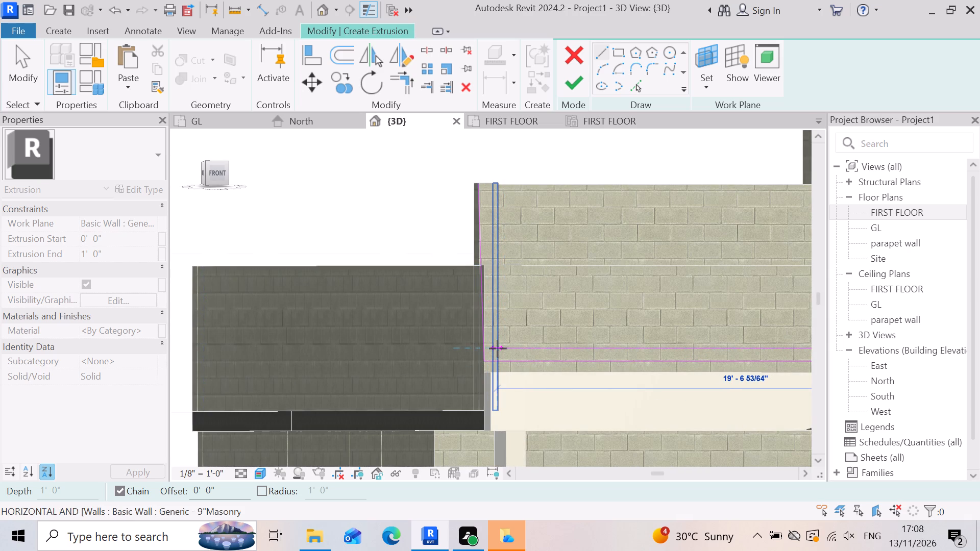
left_click(498, 348)
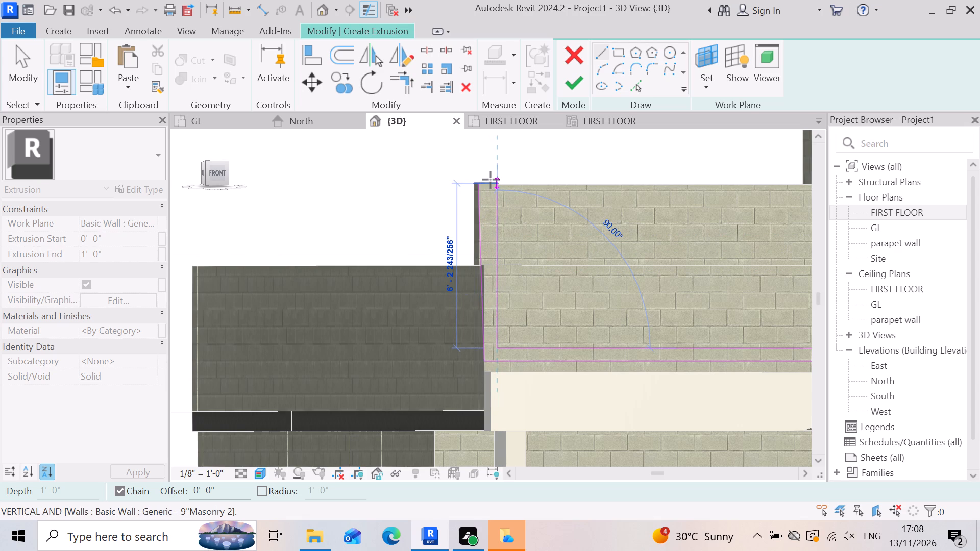
scroll(491, 180, "up", 4)
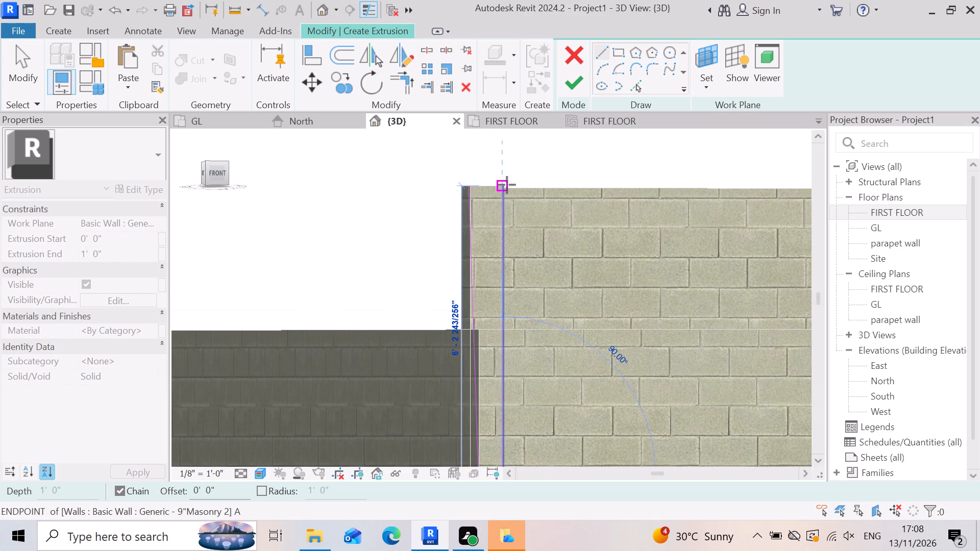
left_click(507, 185)
Delete the slightly slanted outline segment running up the raised wall's outer end.
scroll(460, 177, "up", 3)
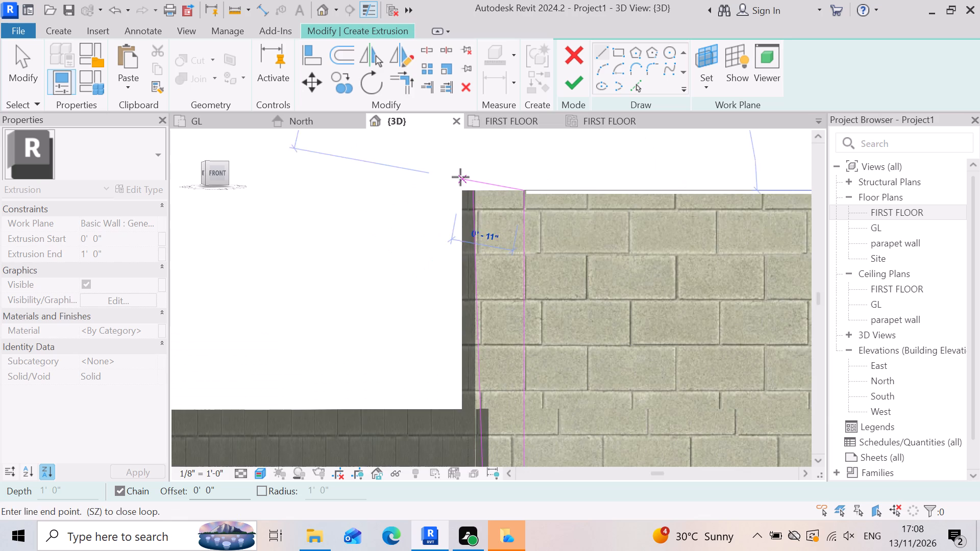
scroll(460, 177, "up", 2)
scroll(508, 195, "up", 5)
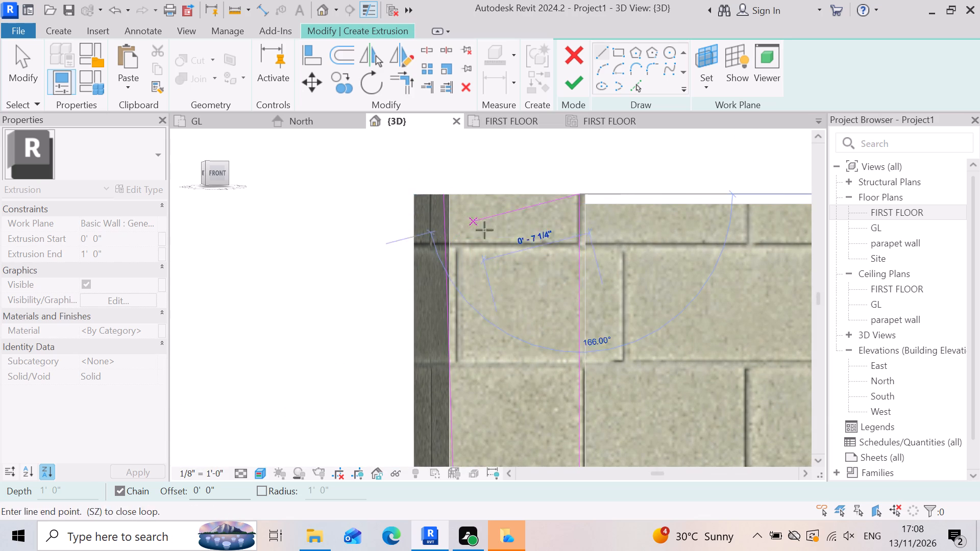
key("Escape")
key("Escape")
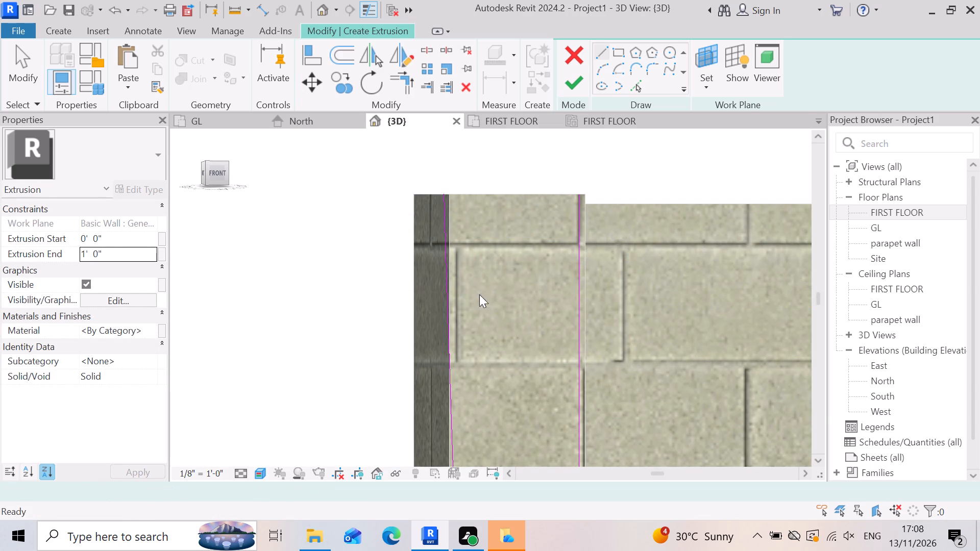
scroll(450, 205, "up", 5)
left_click(440, 249)
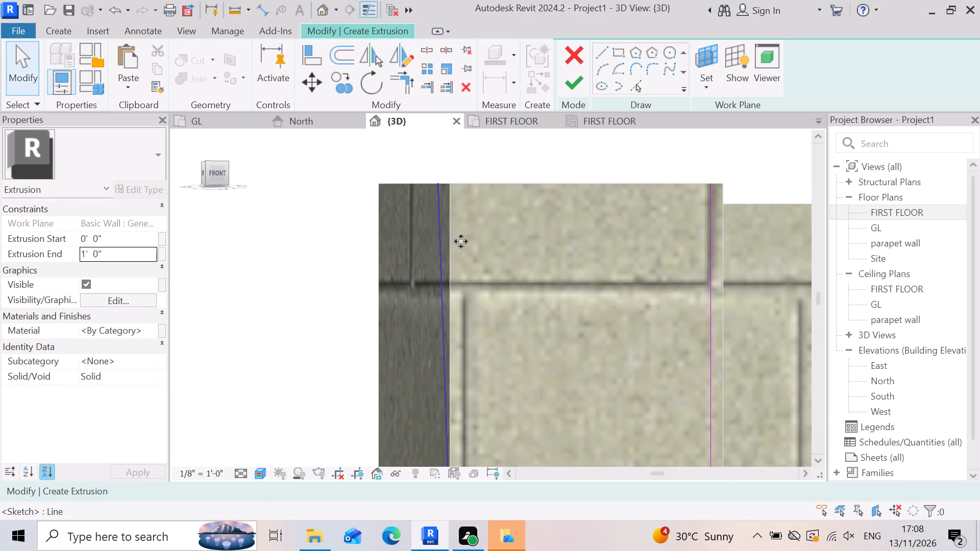
scroll(488, 215, "down", 16)
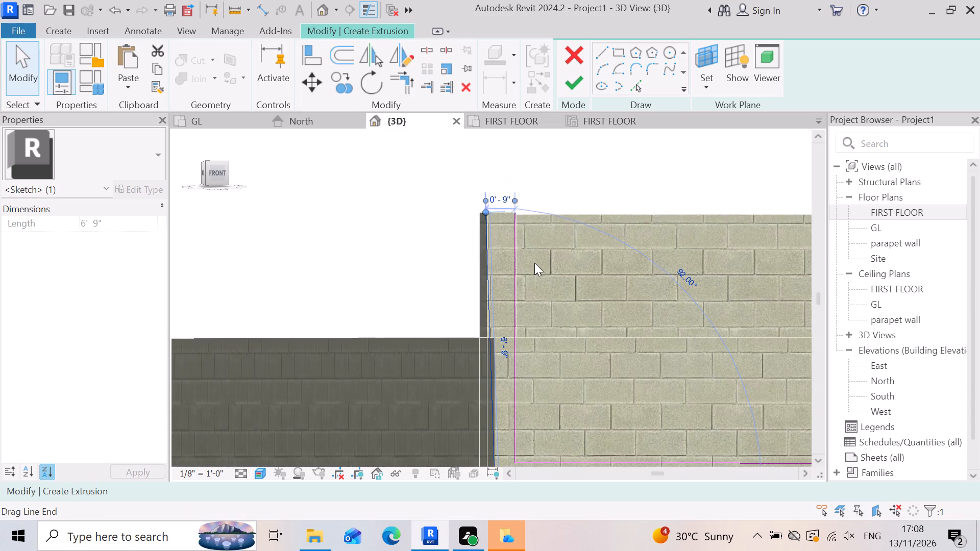
scroll(534, 262, "down", 3)
scroll(508, 416, "up", 3)
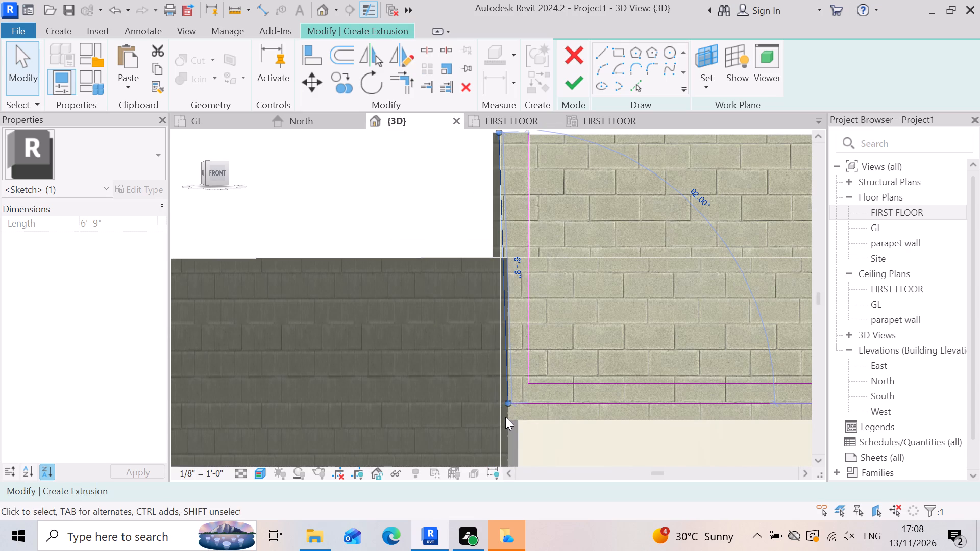
key("Delete")
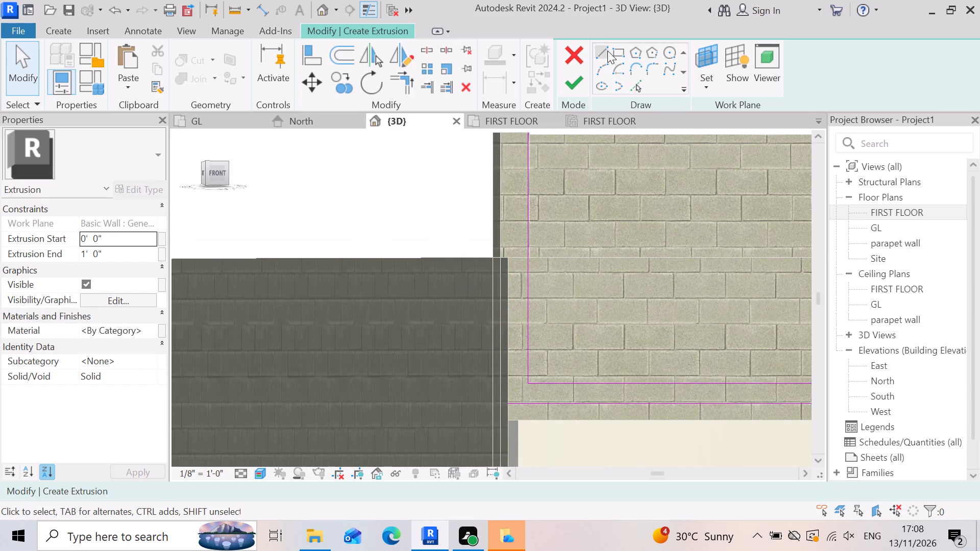
Redraw the outer end line about 6'-9" from the lower outline's end up to the raised wall's top corner.
left_click(607, 51)
scroll(518, 424, "up", 3)
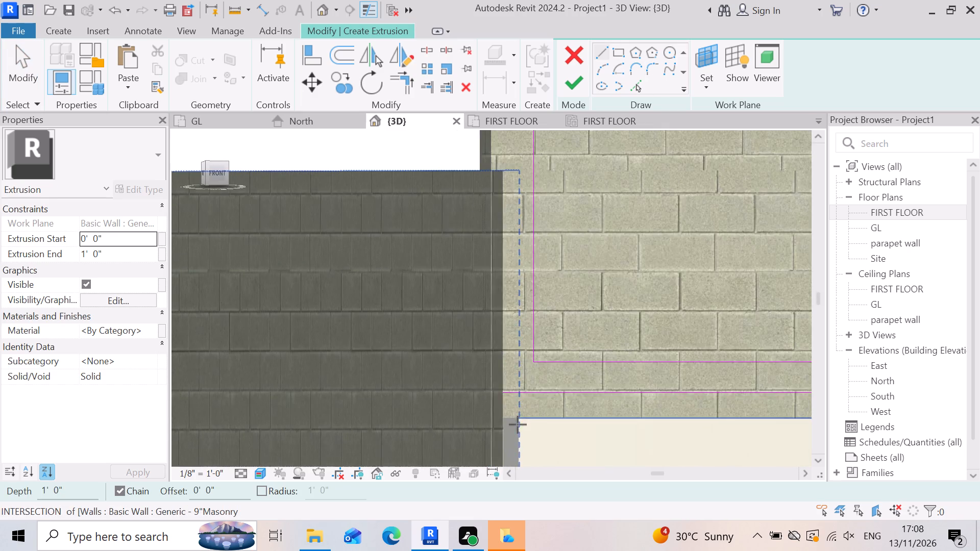
scroll(518, 424, "up", 2)
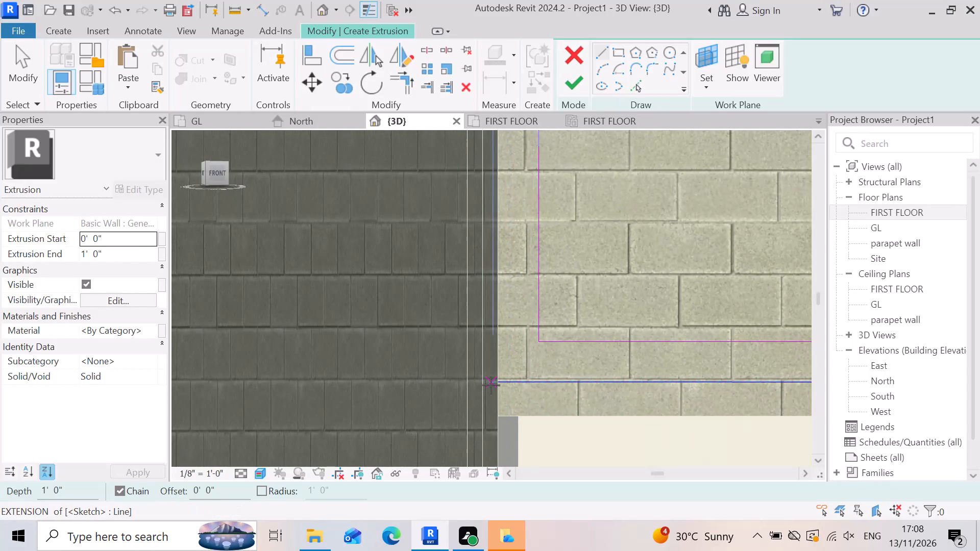
left_click(500, 385)
scroll(563, 440, "down", 8)
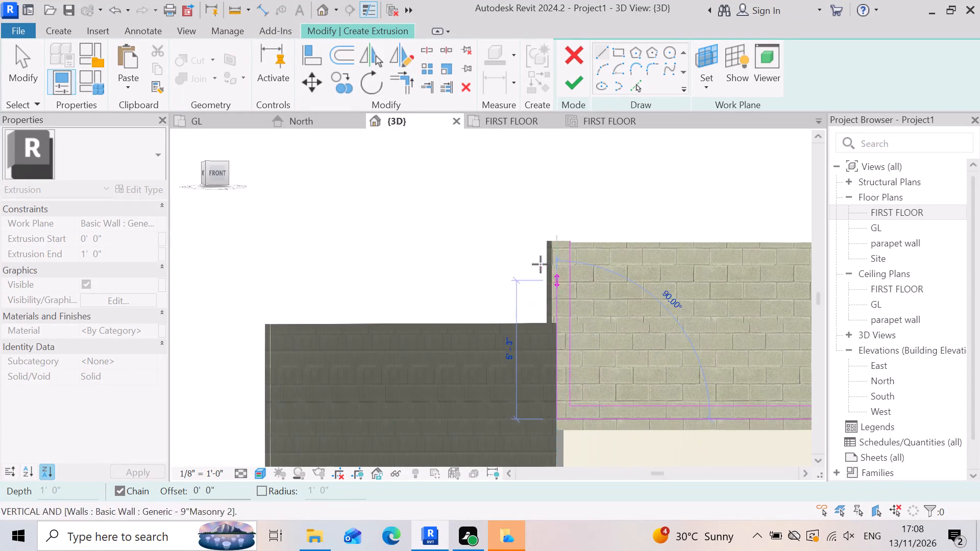
scroll(563, 262, "up", 3)
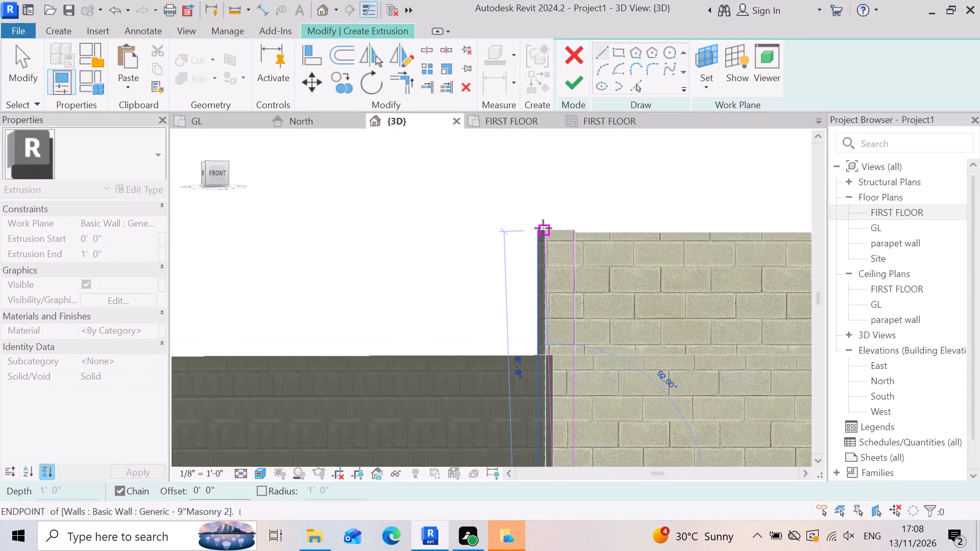
scroll(543, 228, "up", 4)
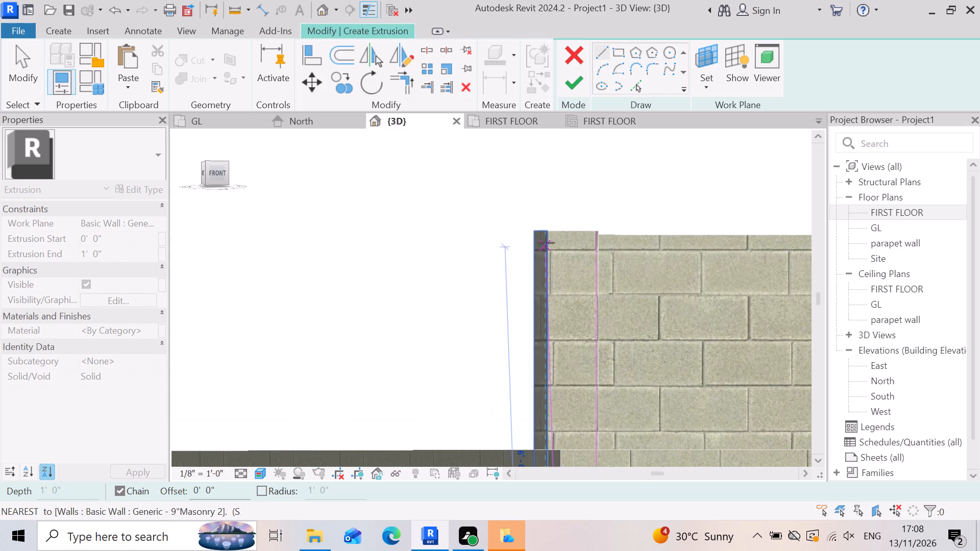
left_click(549, 232)
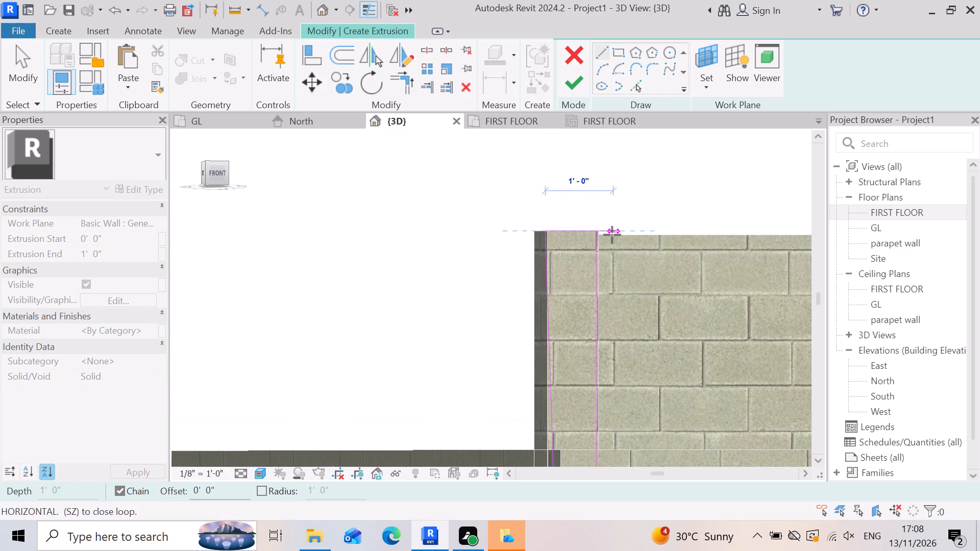
Close the band's top end with a 9" horizontal line across to the inner vertical line's upper endpoint.
scroll(612, 235, "up", 9)
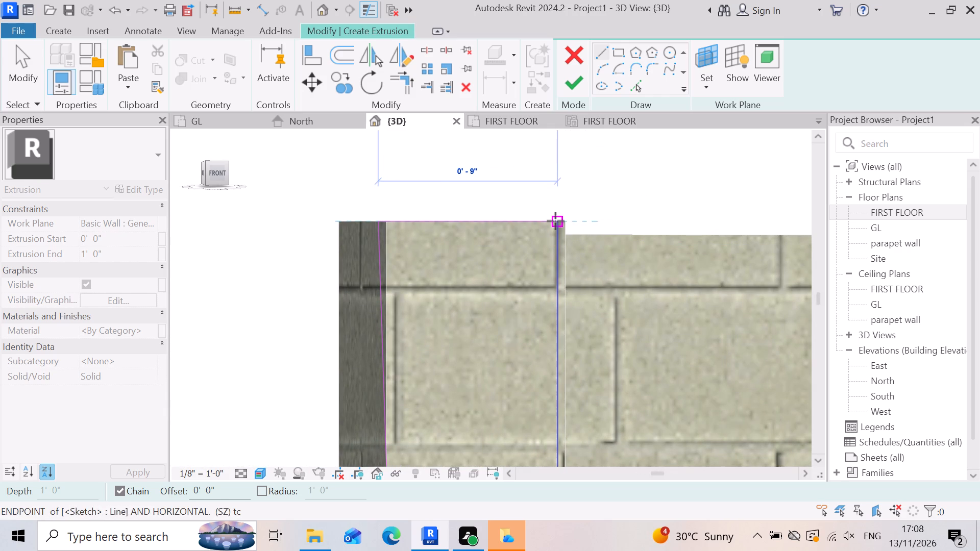
left_click(555, 221)
key("Escape")
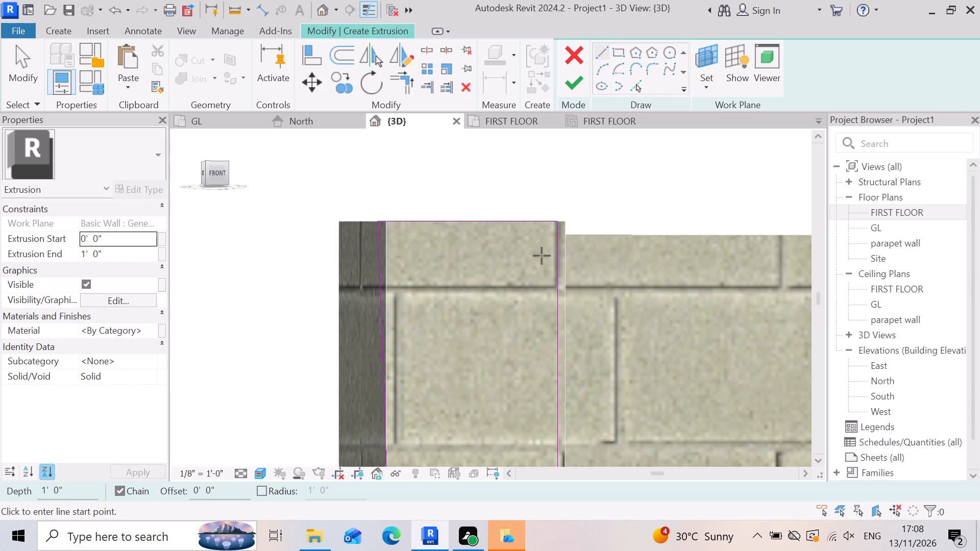
scroll(550, 222, "down", 8)
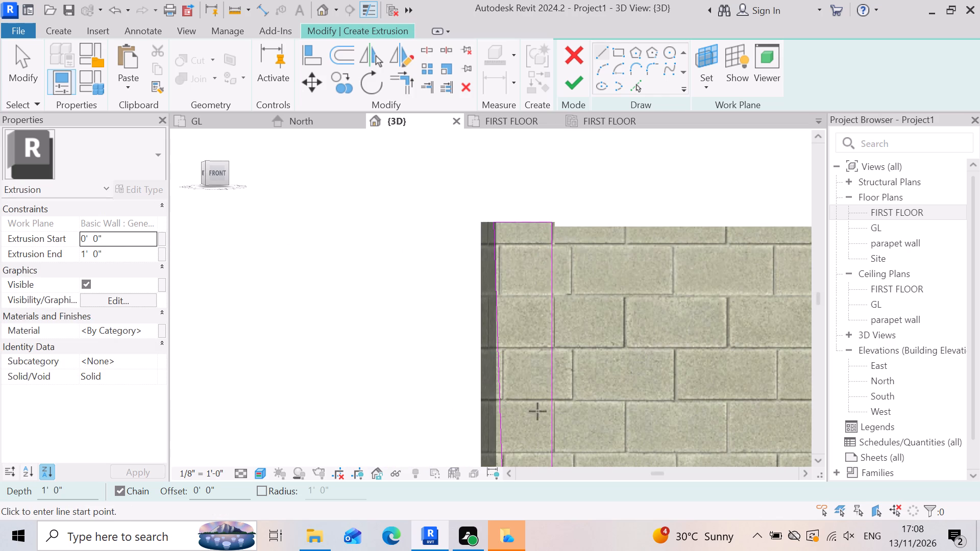
scroll(562, 258, "down", 4)
key("Escape")
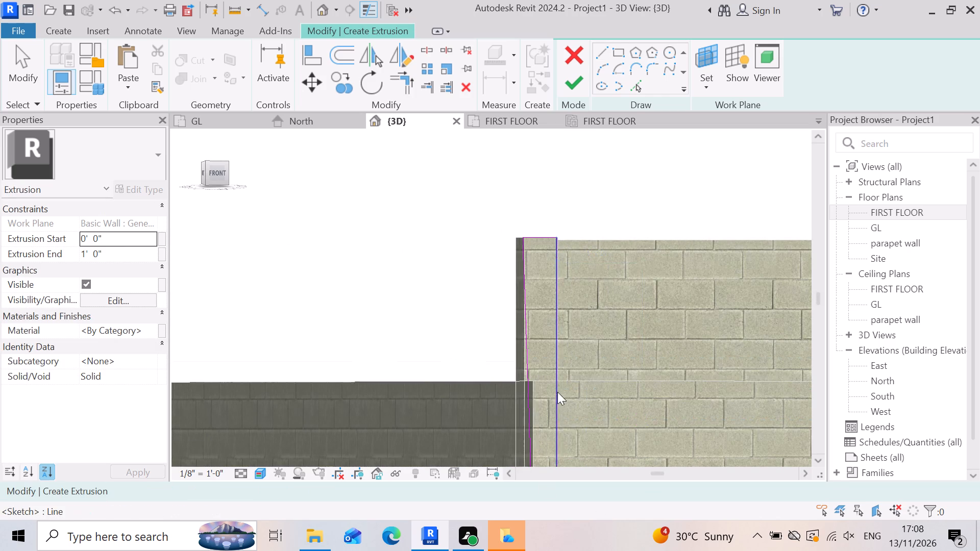
Select the redrawn slanted line at the raised wall's outer end.
scroll(551, 380, "up", 3)
left_click(516, 329)
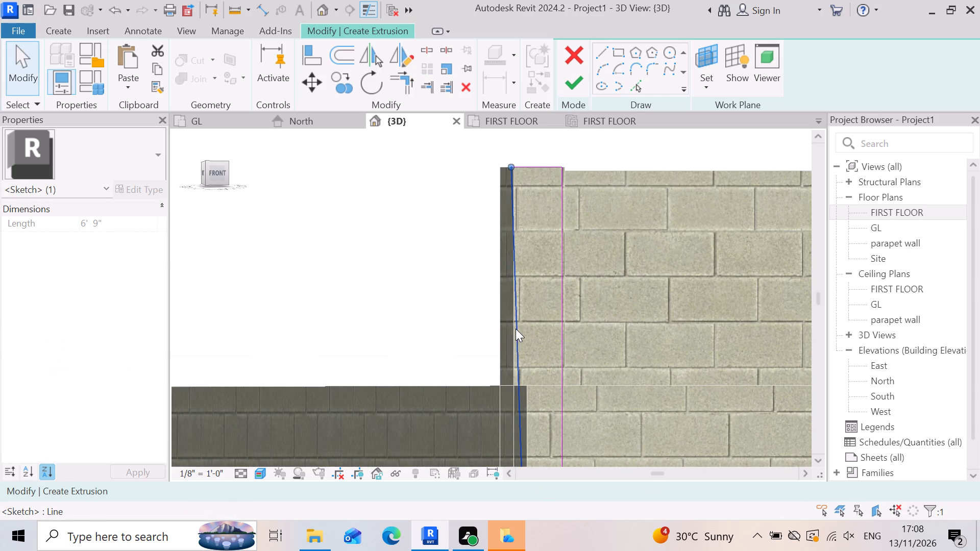
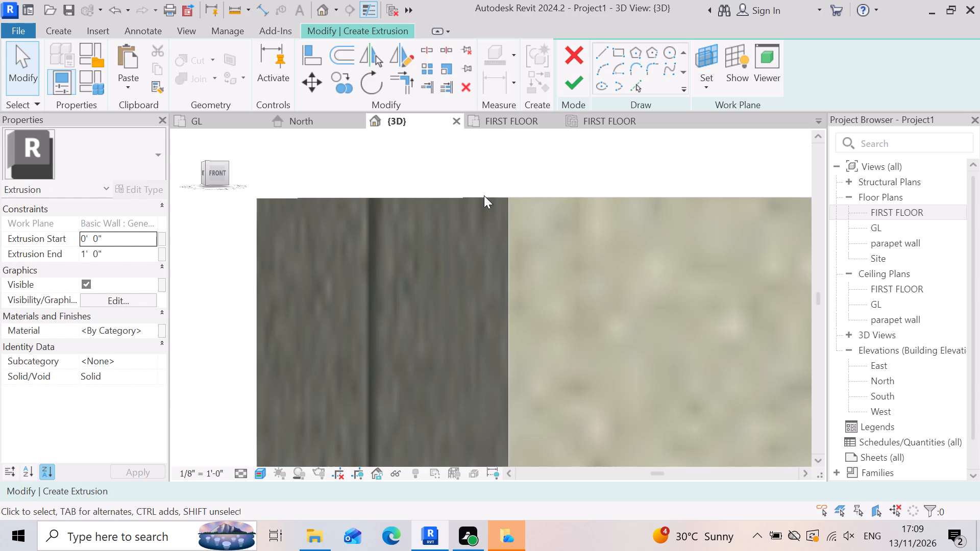
Draw an 8 1/2" horizontal line across the band's top end, from the inner vertical line's upper endpoint toward the wall's outer edge.
scroll(495, 180, "down", 16)
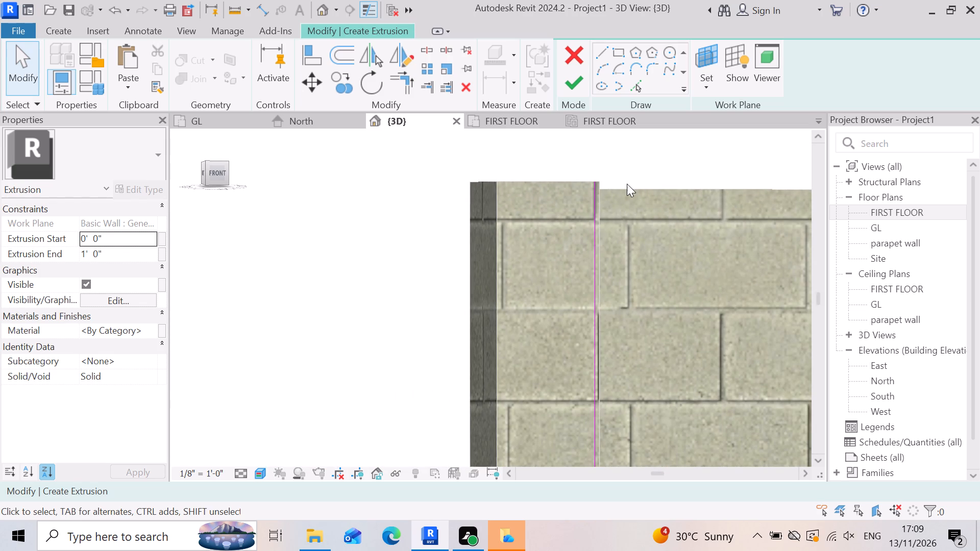
left_click(594, 184)
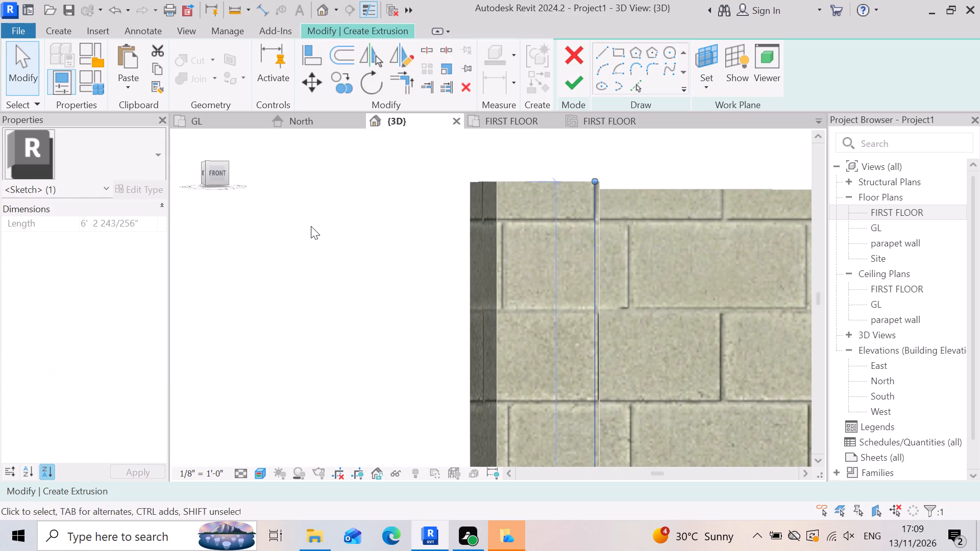
key("Escape")
left_click(595, 49)
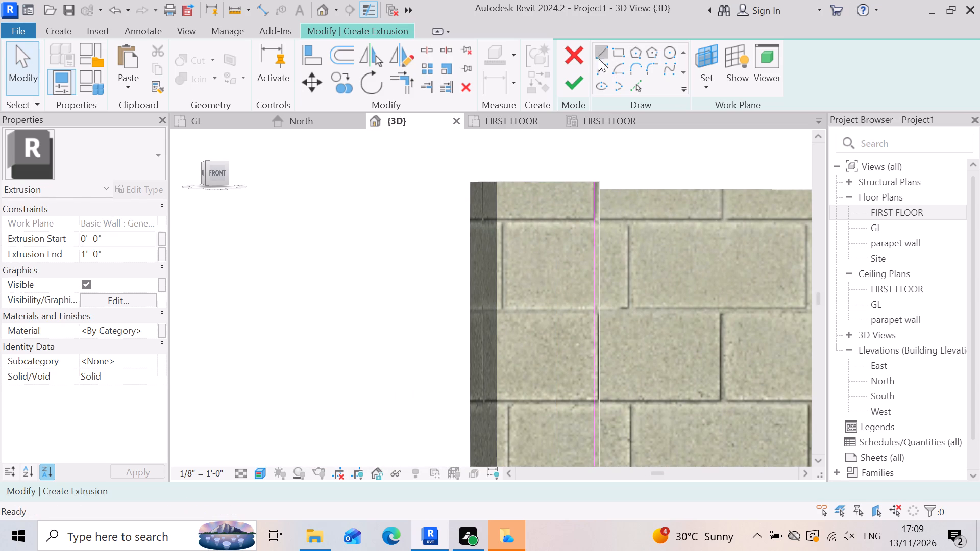
scroll(586, 175, "up", 9)
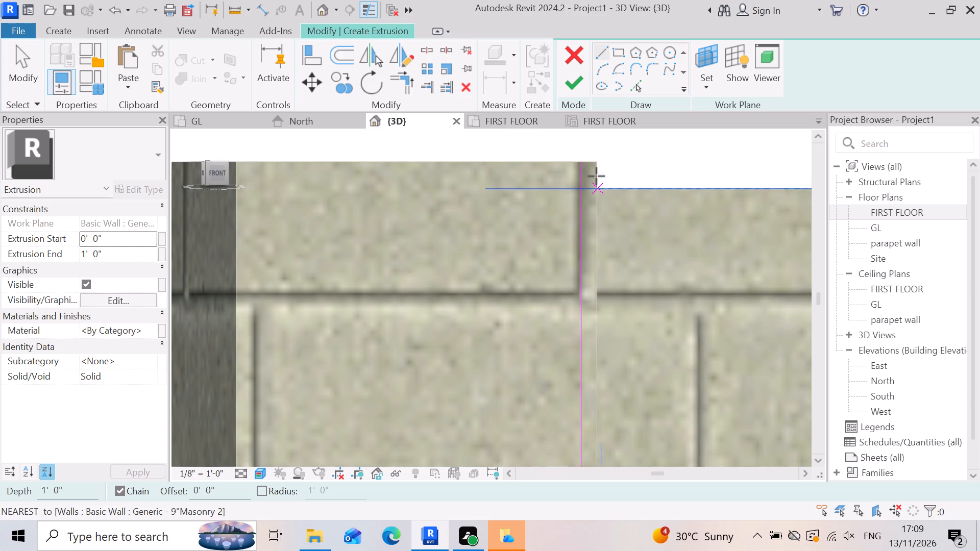
left_click(576, 164)
scroll(589, 198, "down", 4)
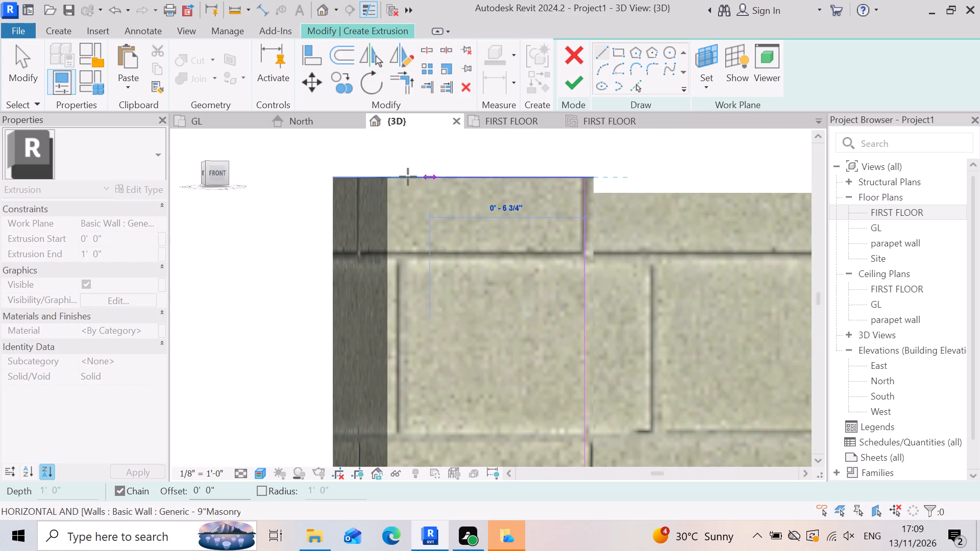
scroll(422, 184, "up", 3)
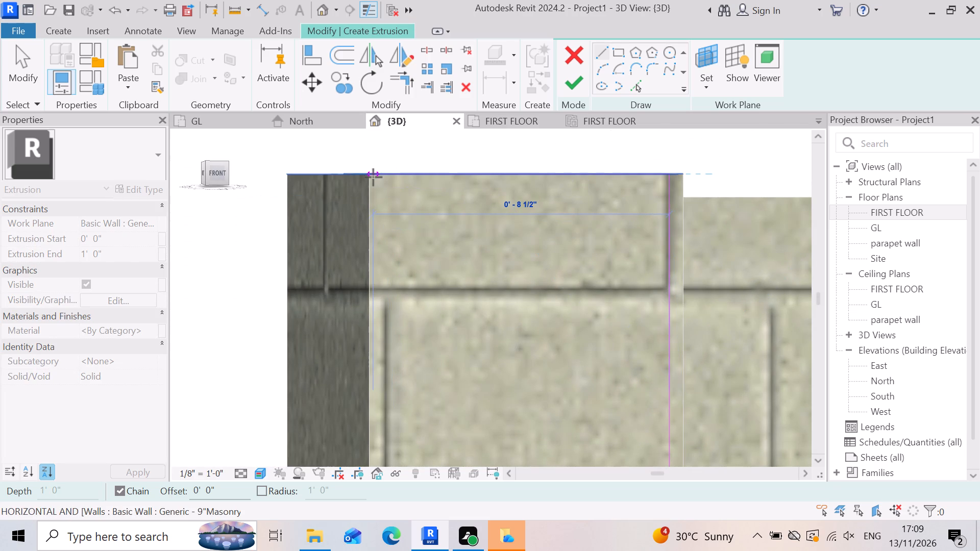
left_click(372, 177)
Continue with a truly vertical outer line down the raised wall's end to the lower outline, closing the band profile.
scroll(413, 202, "down", 9)
scroll(458, 259, "down", 4)
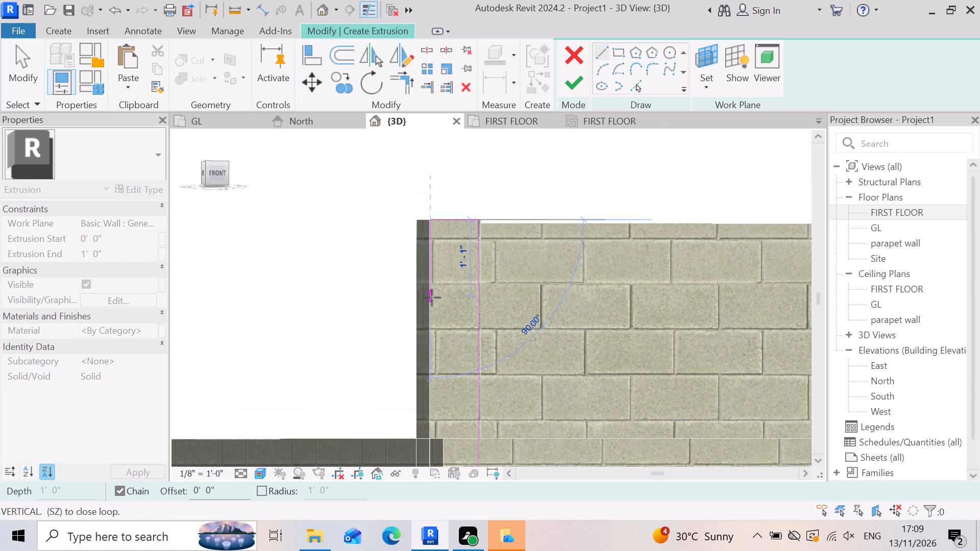
scroll(432, 297, "down", 3)
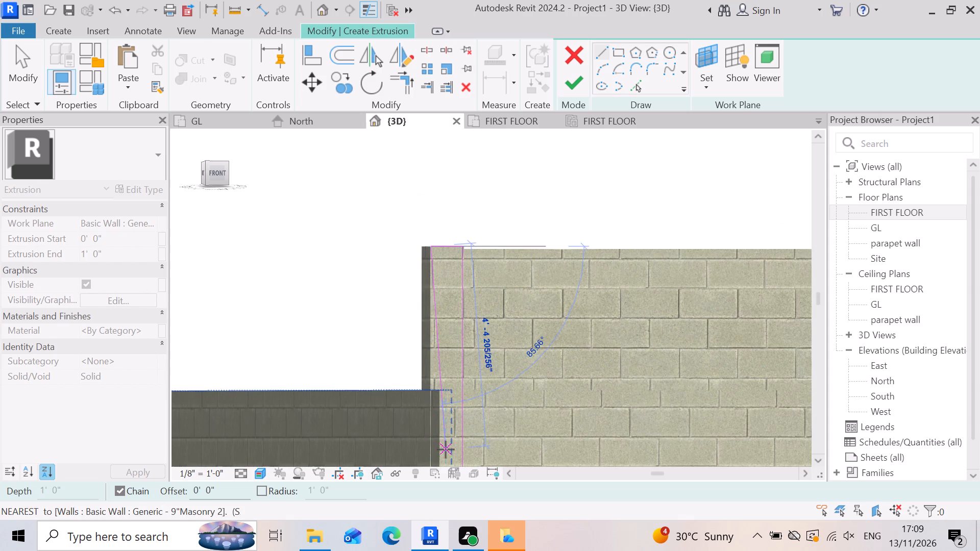
scroll(451, 402, "down", 7)
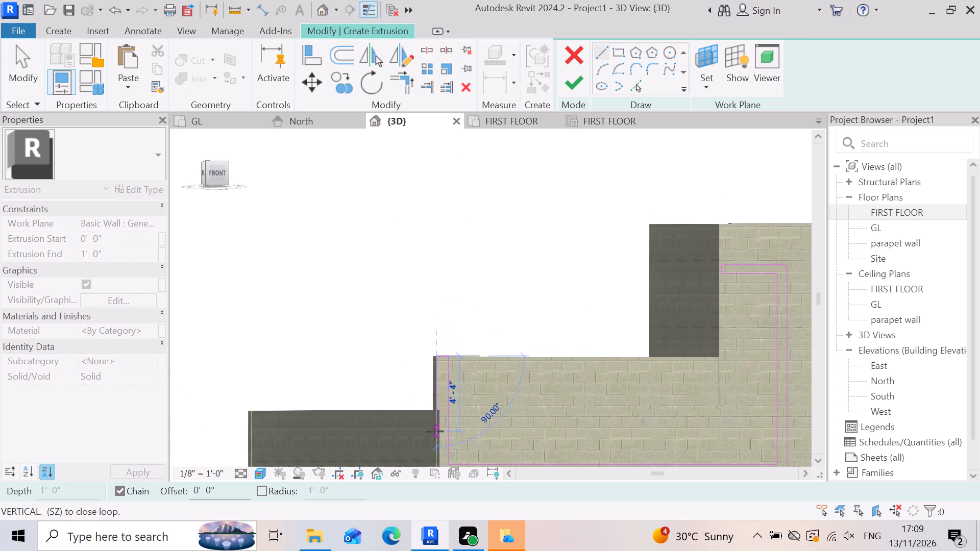
scroll(435, 431, "down", 4)
scroll(432, 464, "up", 2)
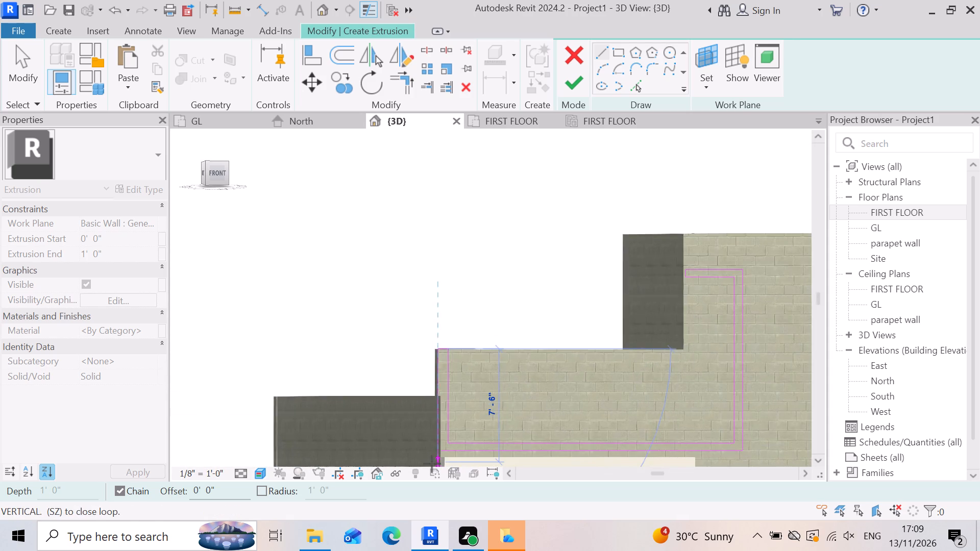
scroll(432, 464, "up", 6)
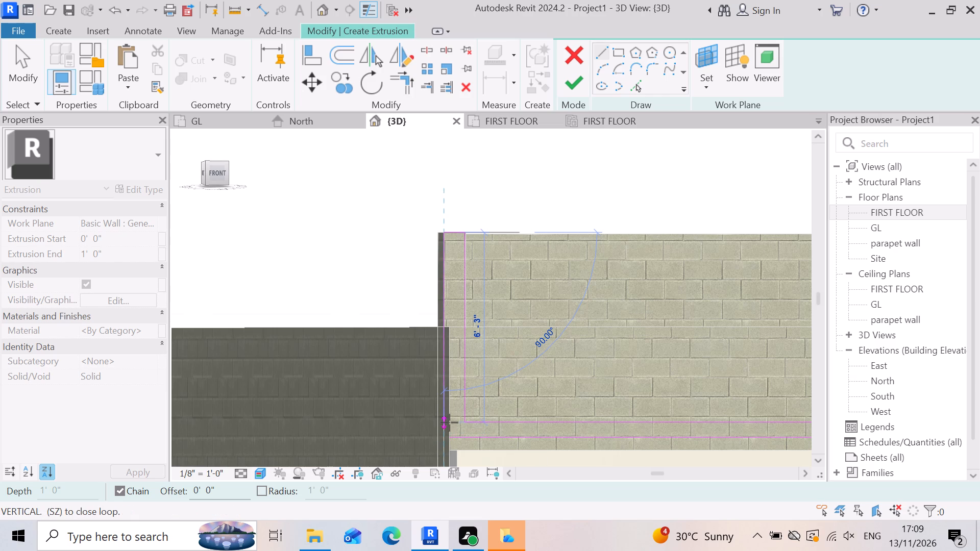
scroll(449, 422, "up", 1)
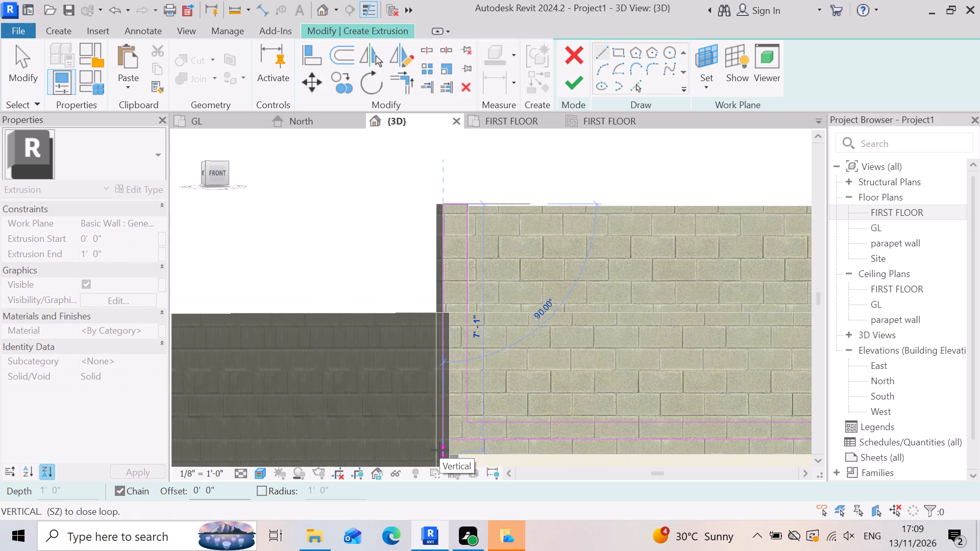
scroll(437, 449, "up", 2)
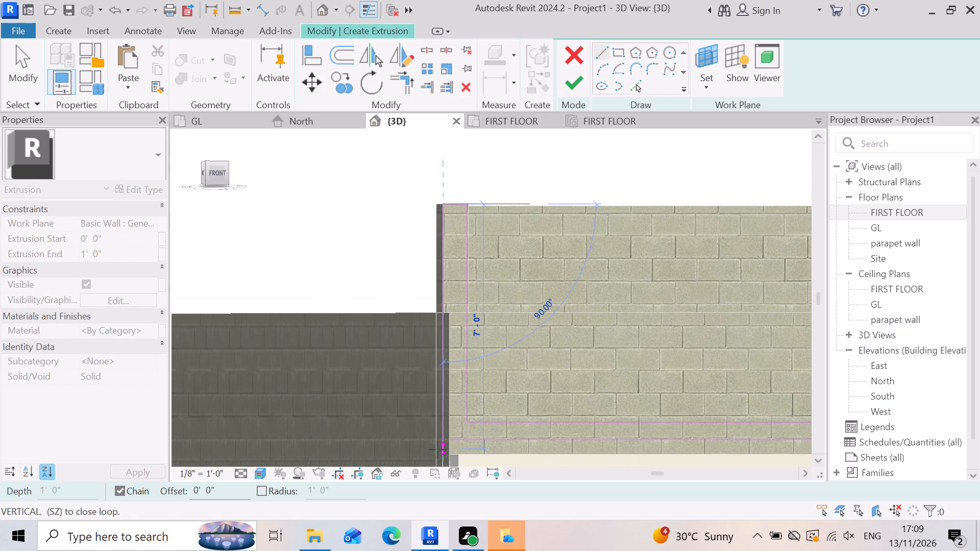
scroll(437, 449, "up", 2)
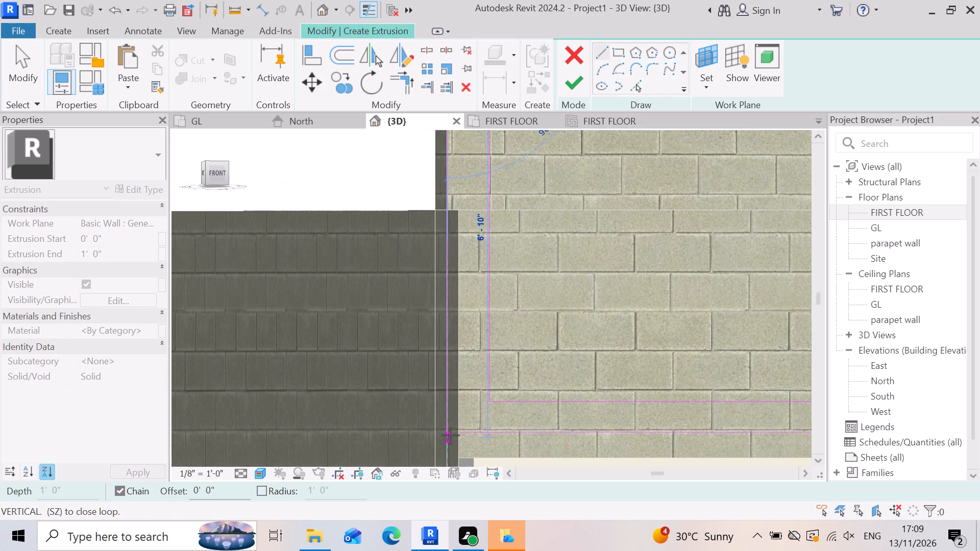
scroll(461, 435, "down", 2)
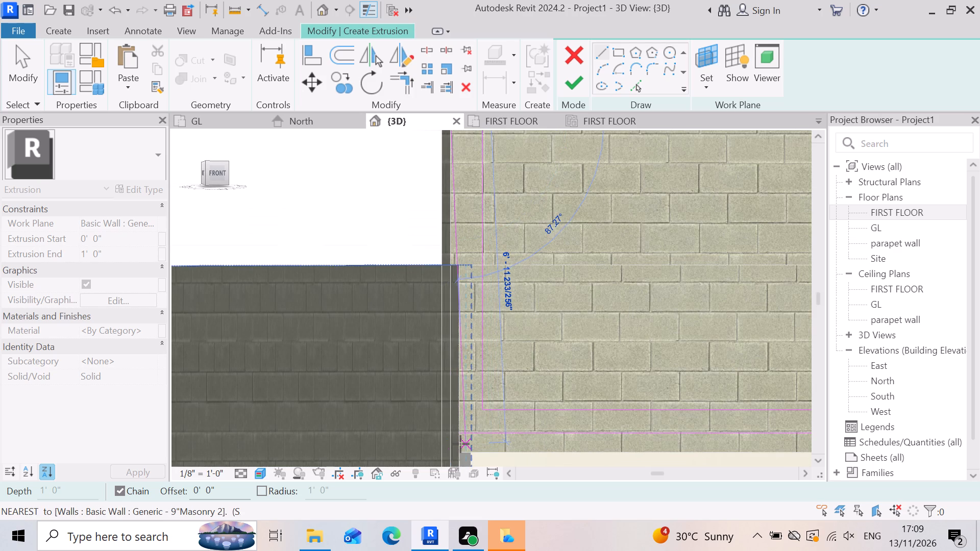
scroll(460, 444, "down", 2)
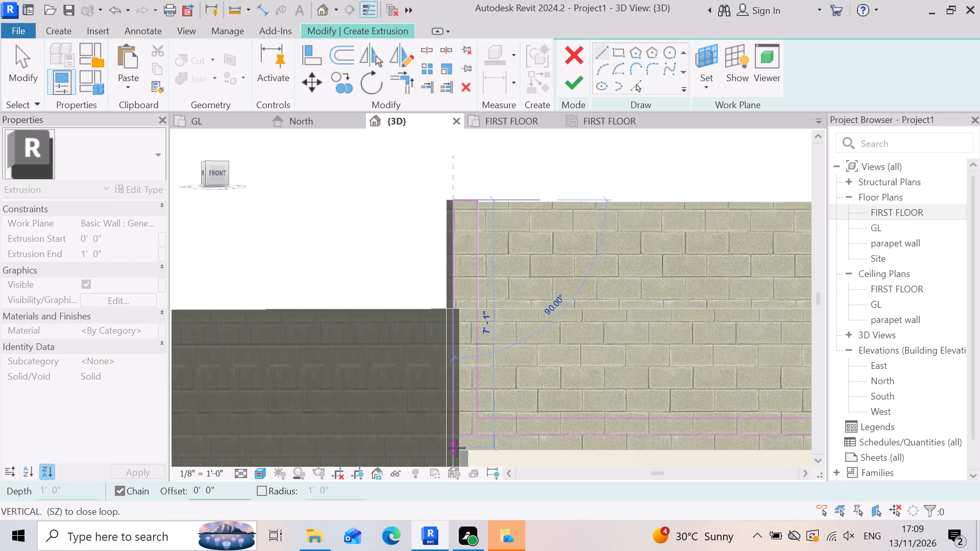
left_click(459, 442)
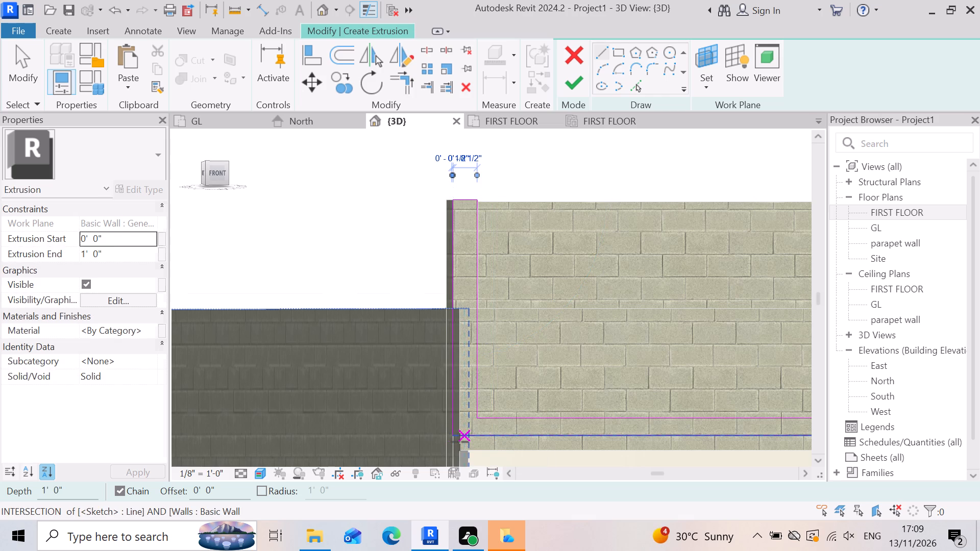
key("Escape")
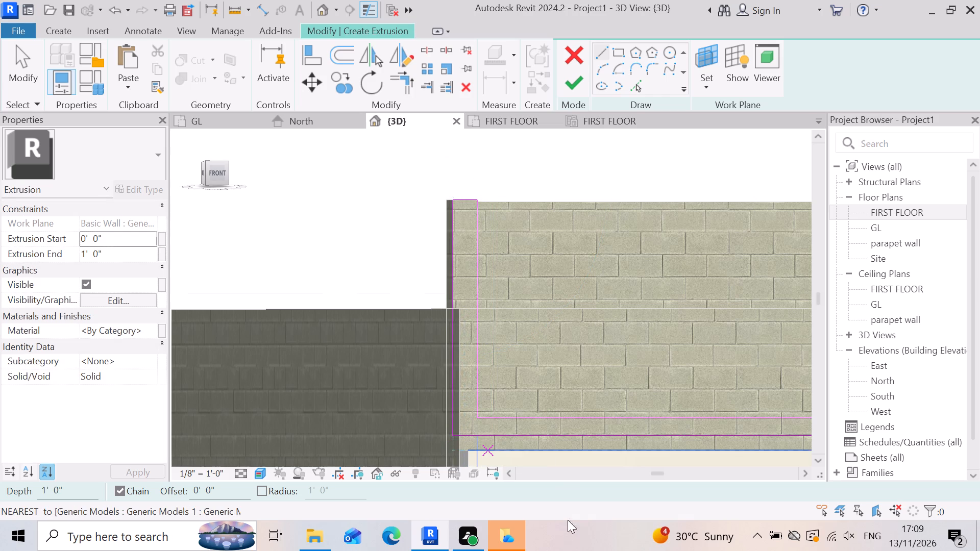
key("Escape")
Examine the band outline at its lower outer corner, from the front and from an angled view.
scroll(410, 456, "up", 5)
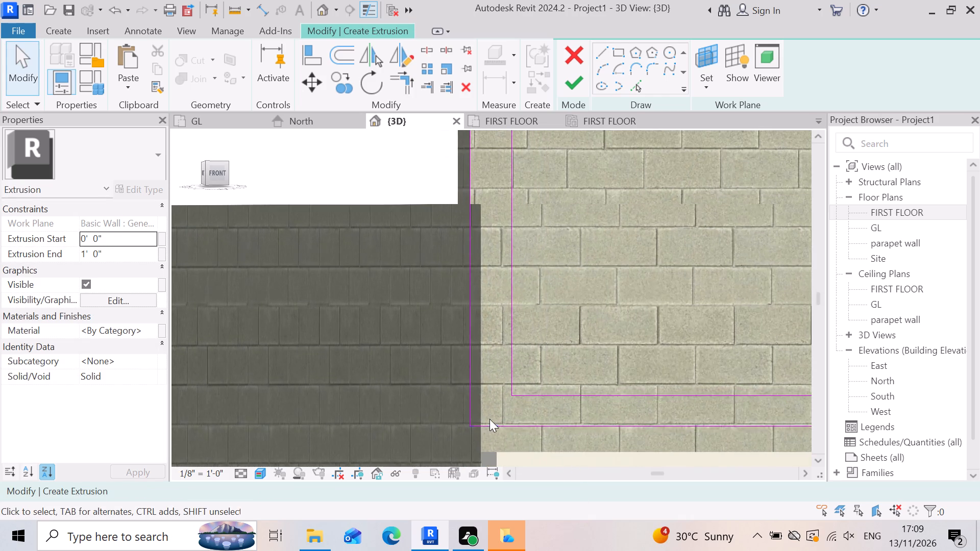
scroll(489, 419, "up", 5)
scroll(644, 414, "down", 7)
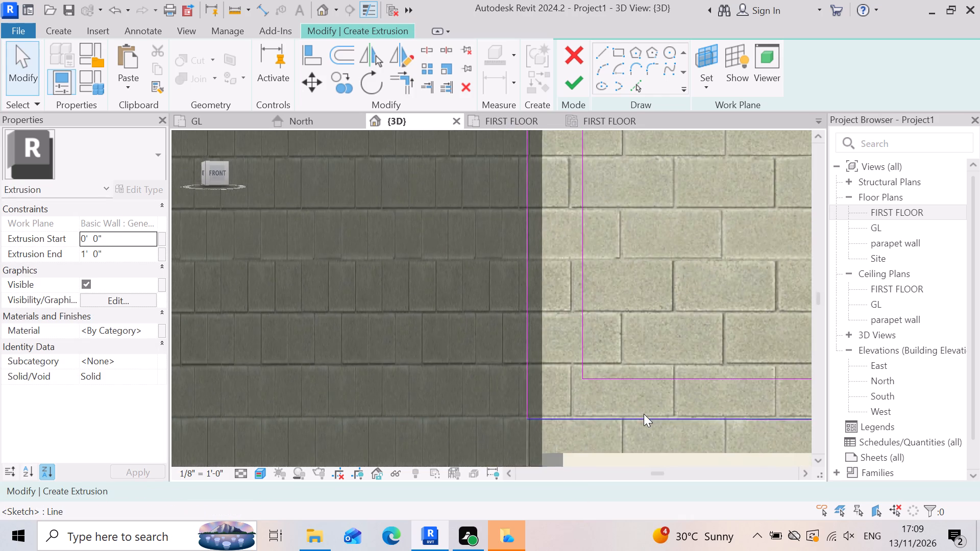
scroll(528, 369, "down", 7)
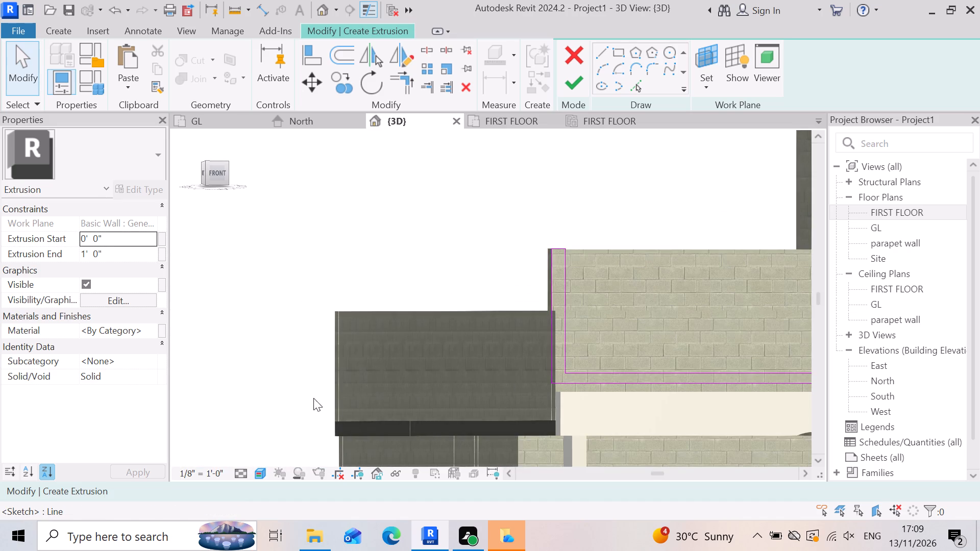
scroll(454, 346, "down", 4)
scroll(534, 315, "up", 2)
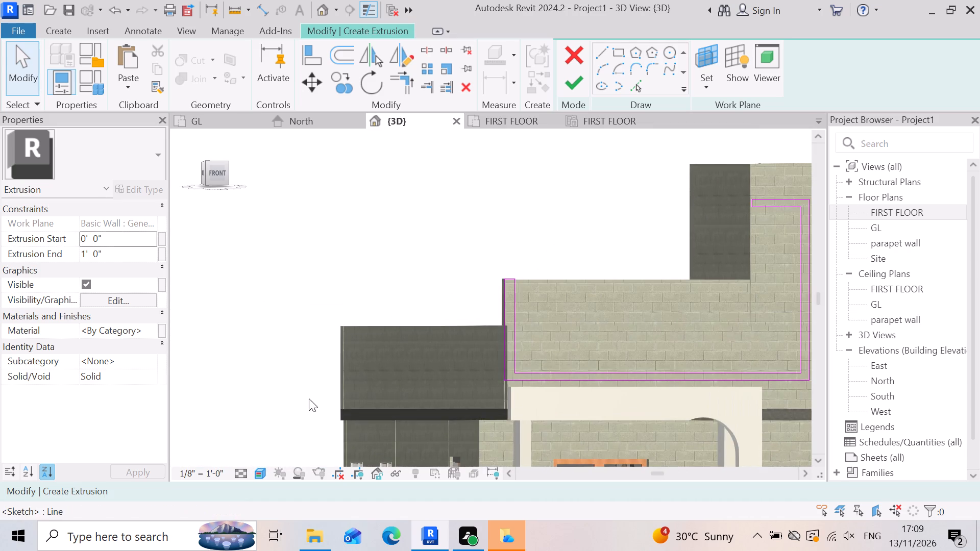
middle_click_drag(406, 339, 439, 381, "shift")
right_click_drag(408, 345, 424, 366, "shift")
middle_click(427, 368, "shift")
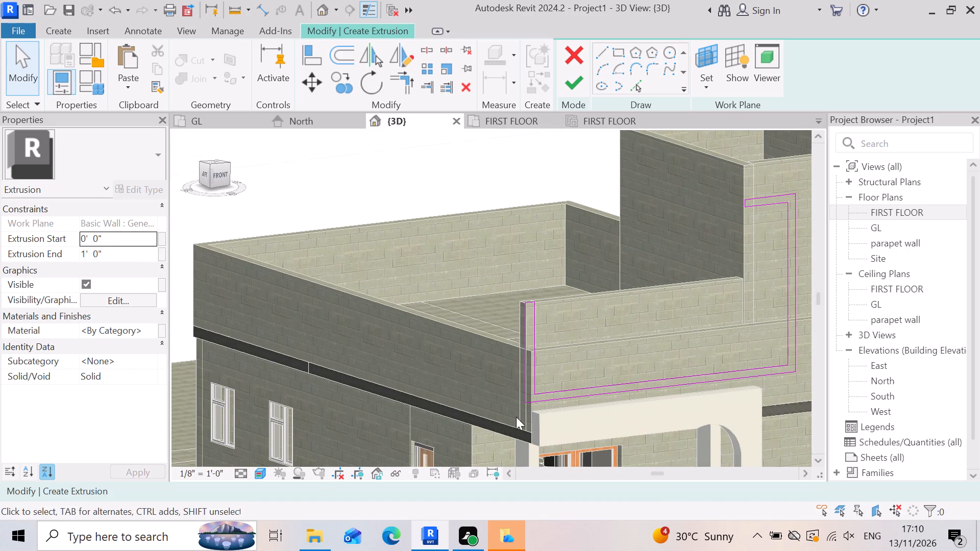
scroll(560, 405, "up", 5)
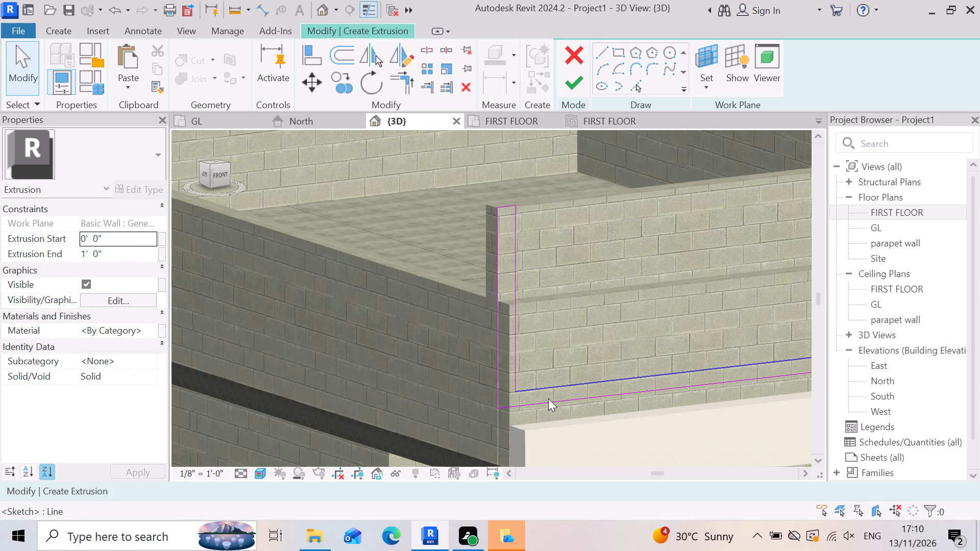
scroll(603, 370, "up", 2)
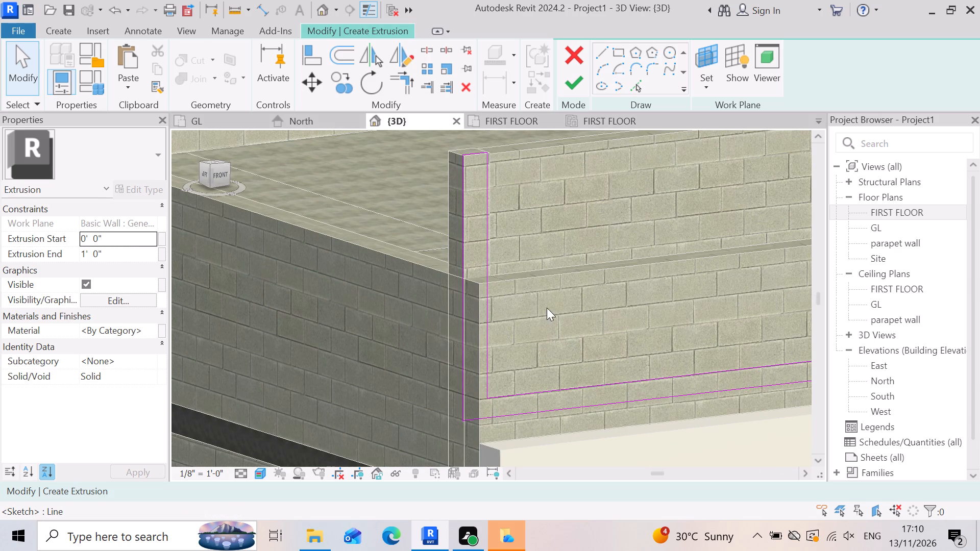
Draw an arc of about 1'-4 3/4" radius from the inner vertical line to the inner horizontal line at the band's lower corner.
left_click(598, 65)
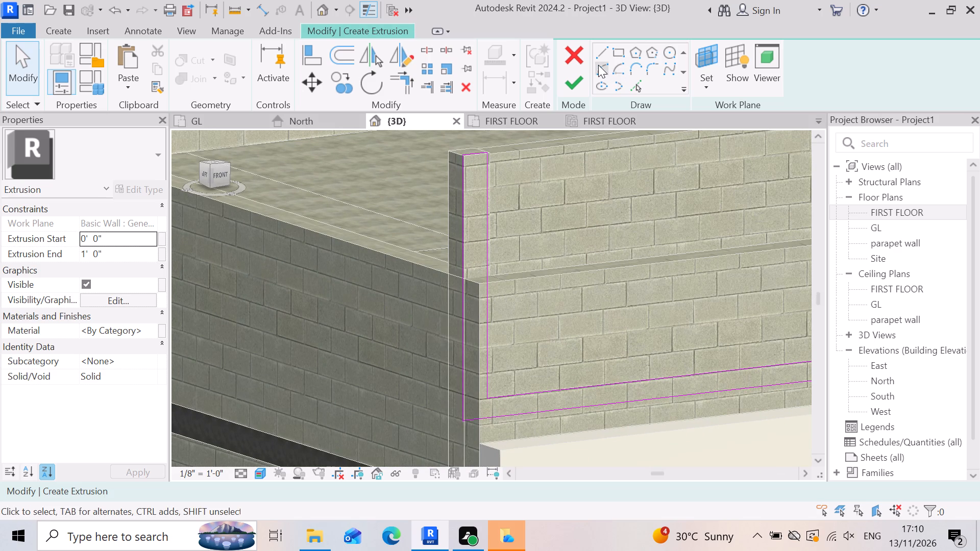
left_click(488, 340)
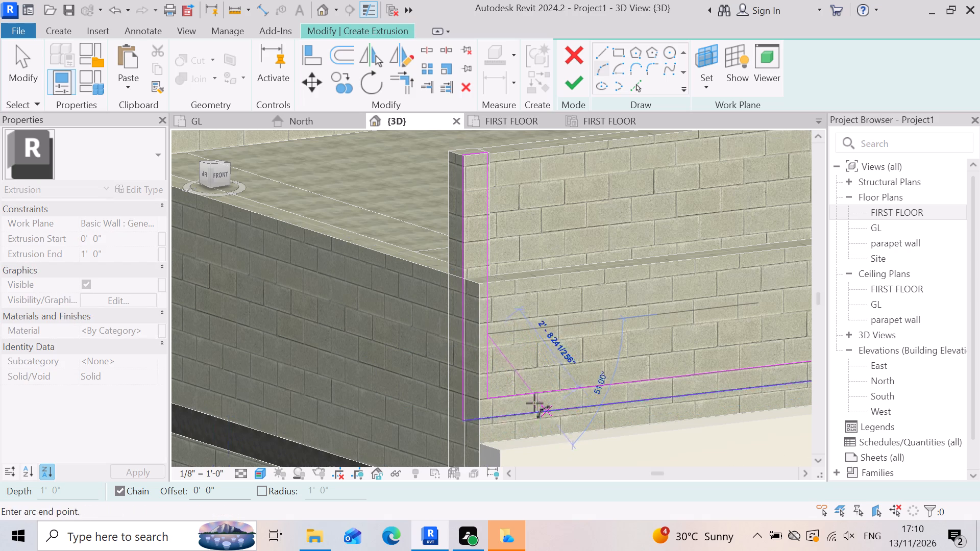
scroll(533, 403, "up", 3)
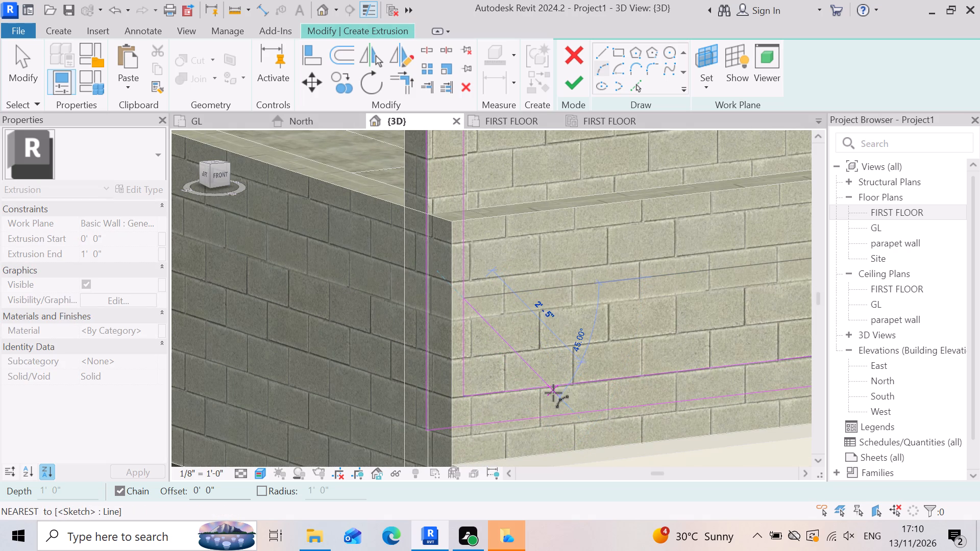
left_click(582, 386)
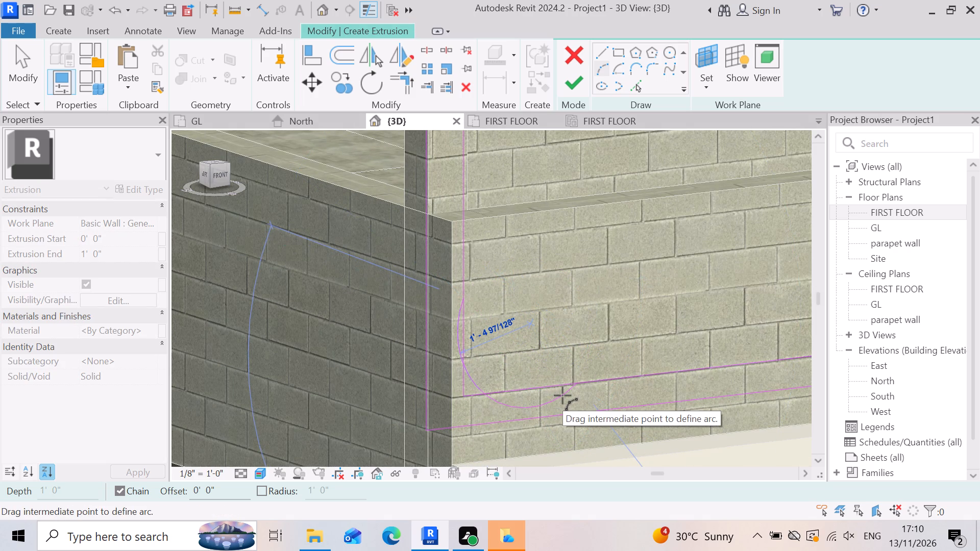
left_click(562, 395)
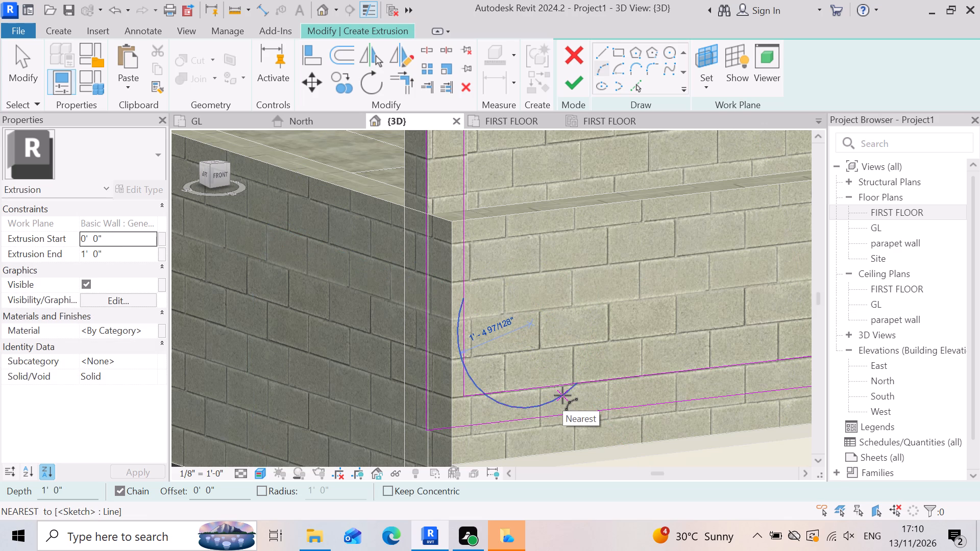
key("Escape")
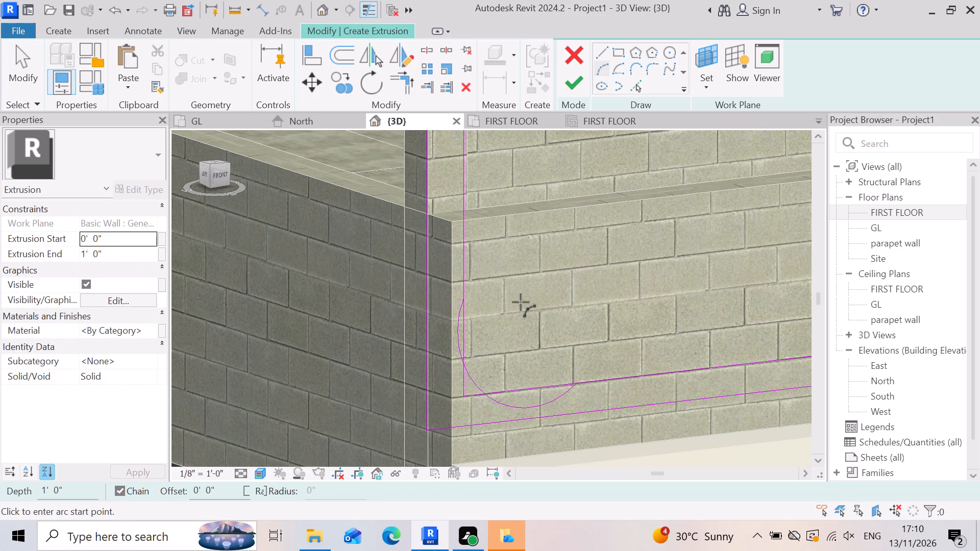
scroll(535, 276, "up", 3)
scroll(534, 288, "down", 3)
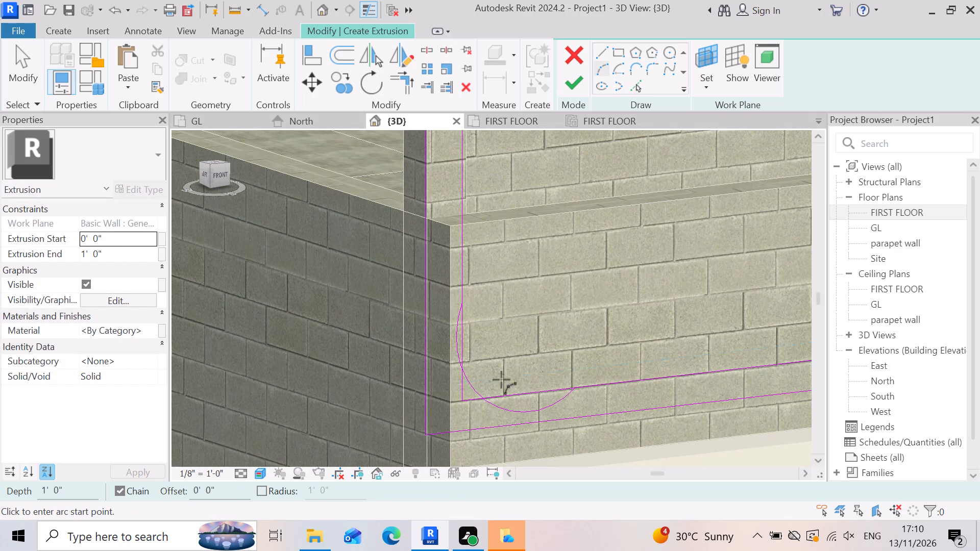
key("Escape")
Trim the band's inner vertical line to the arc's upper end, removing the part below it.
scroll(473, 346, "up", 4)
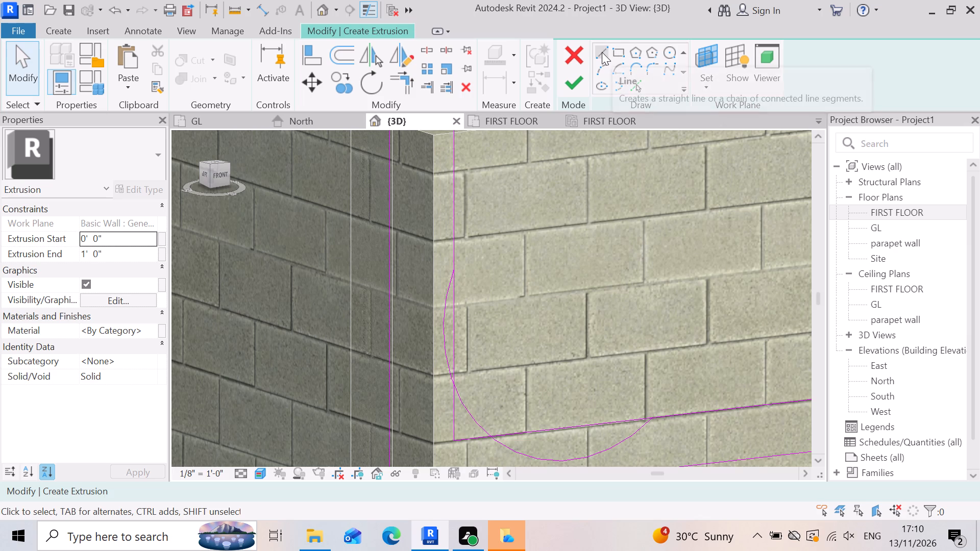
left_click(403, 81)
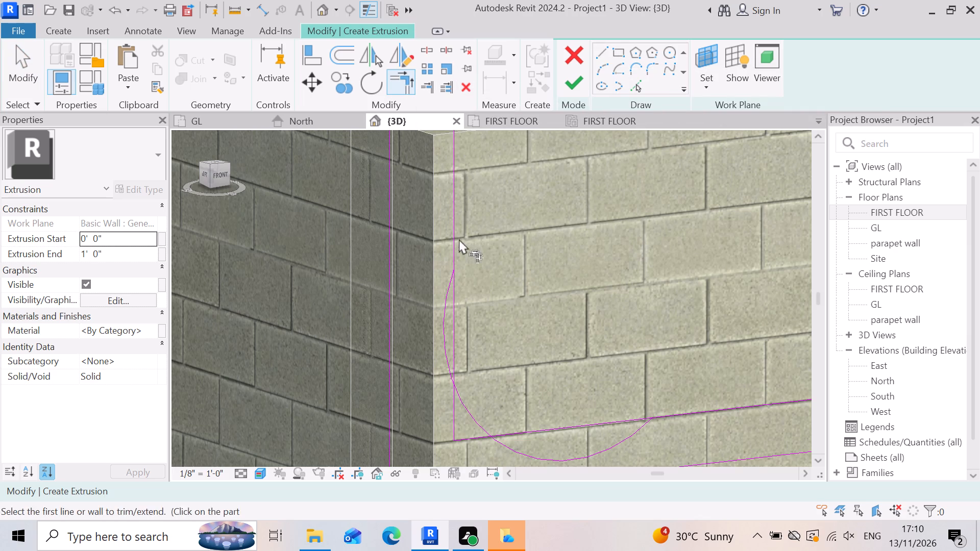
scroll(456, 256, "up", 3)
scroll(462, 277, "down", 3)
scroll(441, 291, "up", 5)
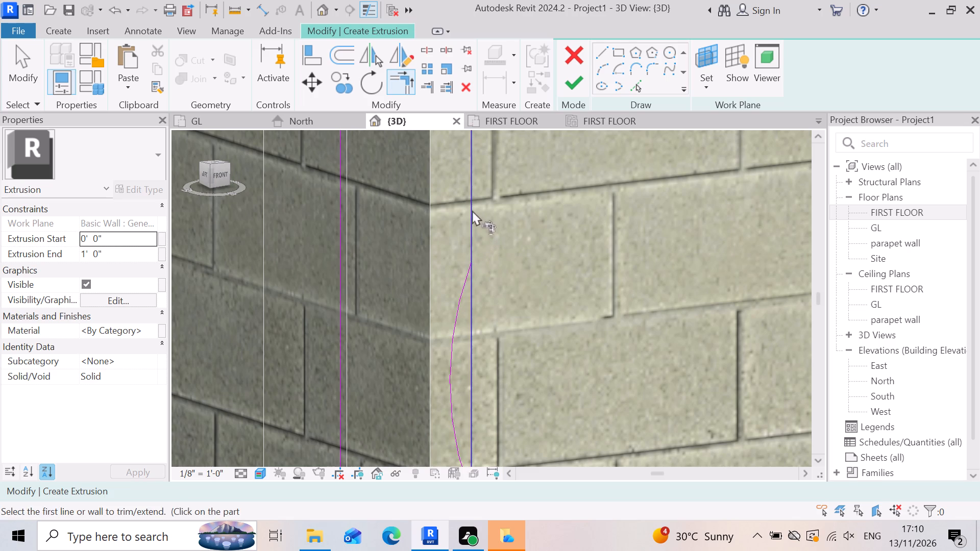
left_click(462, 289)
left_click(468, 232)
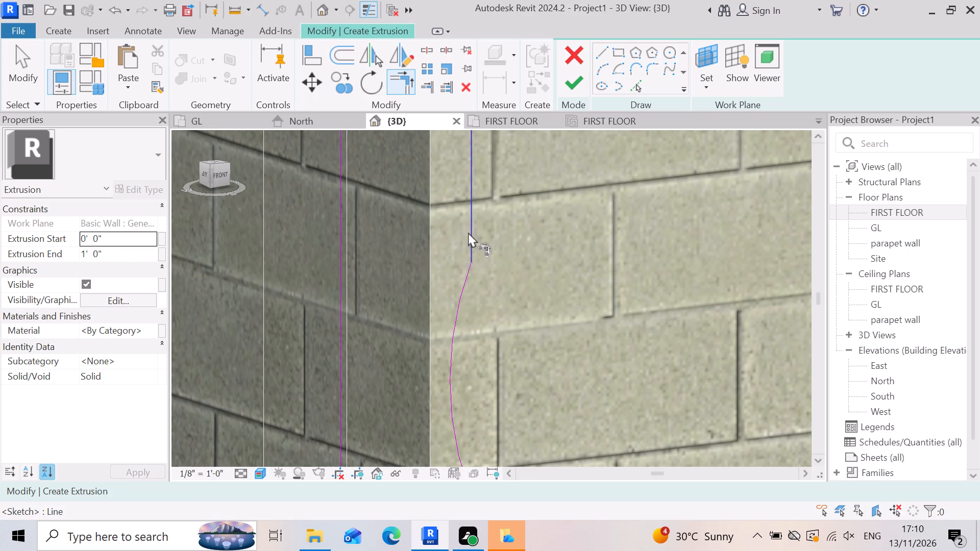
Trim the band's inner horizontal line to the arc's lower end, removing the stub toward the wall's outer edge.
scroll(497, 235, "down", 3)
scroll(524, 277, "down", 4)
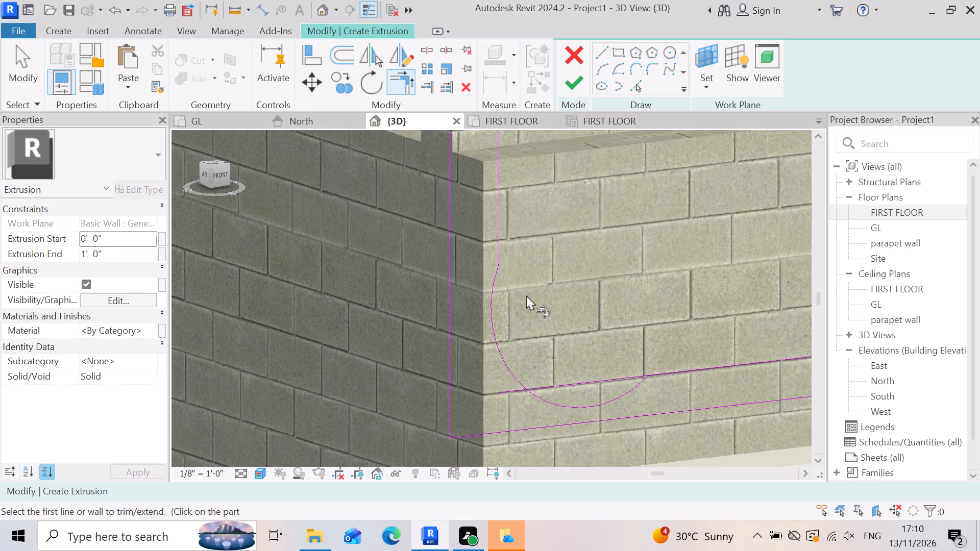
scroll(696, 373, "up", 5)
scroll(478, 339, "down", 4)
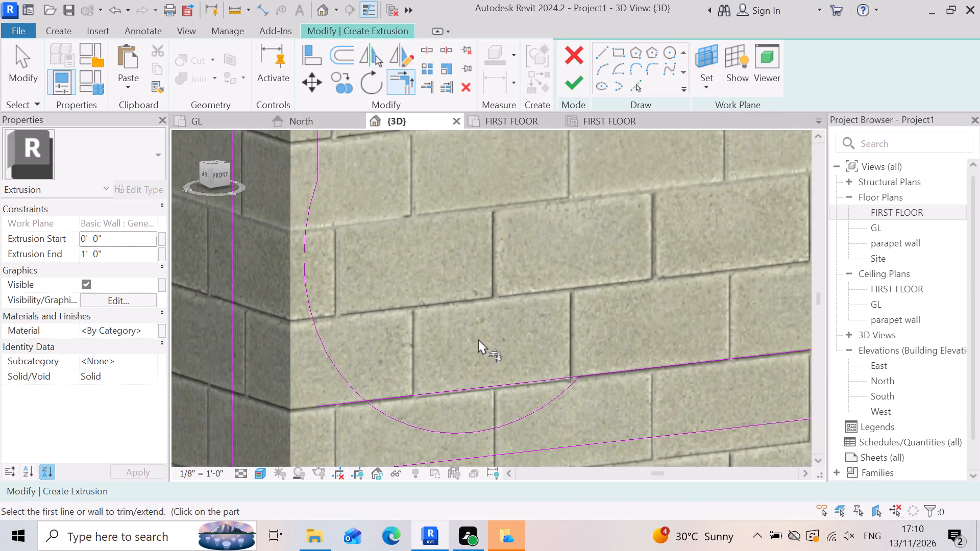
scroll(687, 385, "up", 10)
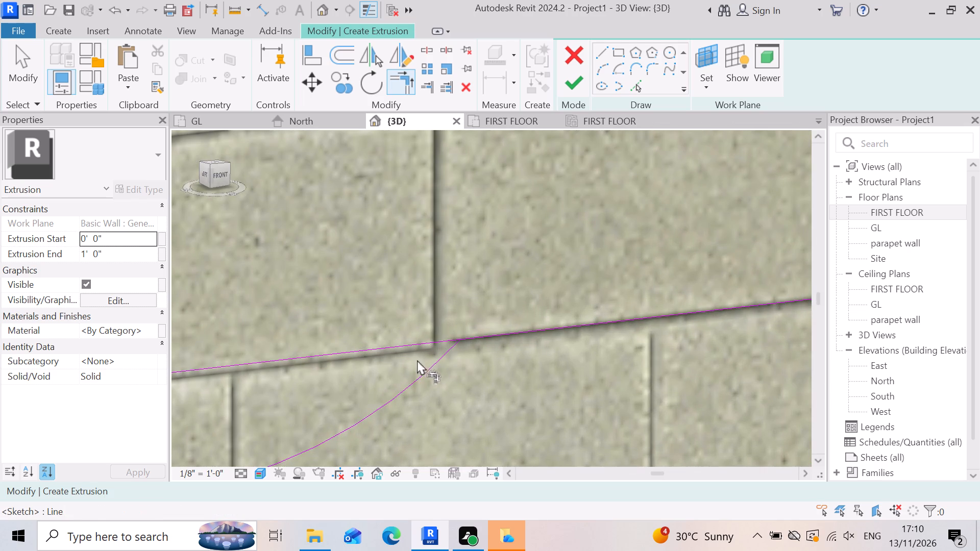
left_click(449, 358)
left_click(499, 334)
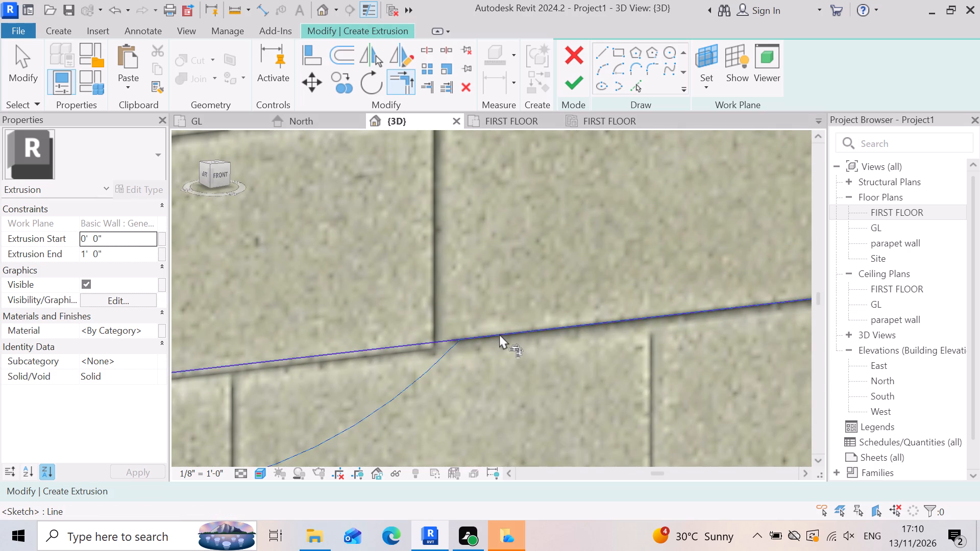
Trim the short top line and the inner vertical line to a corner at the band's upper end.
scroll(500, 316, "down", 12)
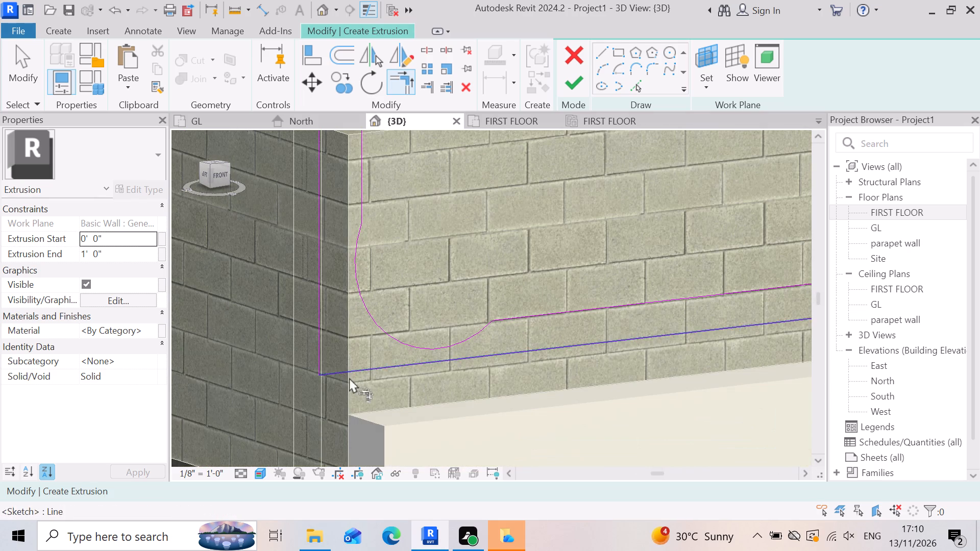
scroll(483, 368, "down", 7)
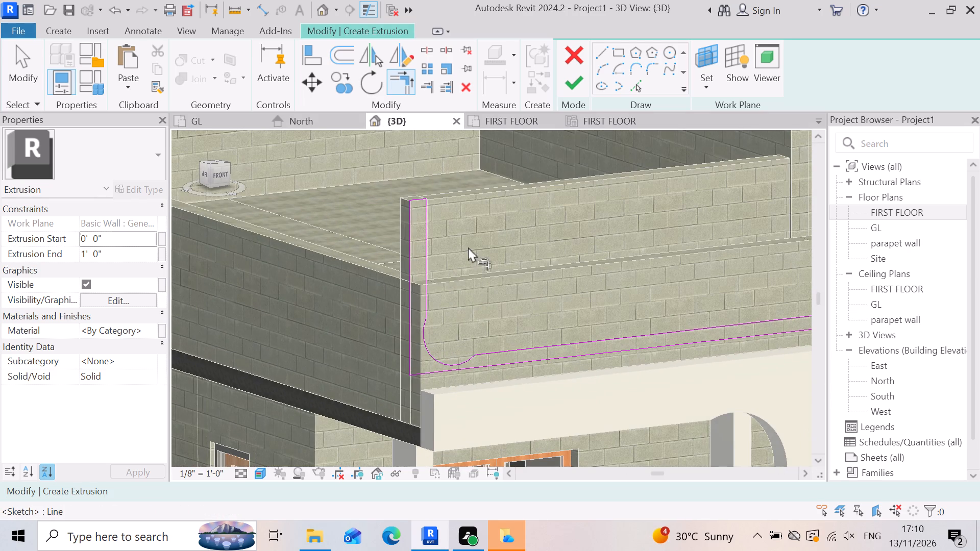
scroll(466, 214, "up", 4)
scroll(347, 193, "up", 4)
scroll(416, 178, "up", 3)
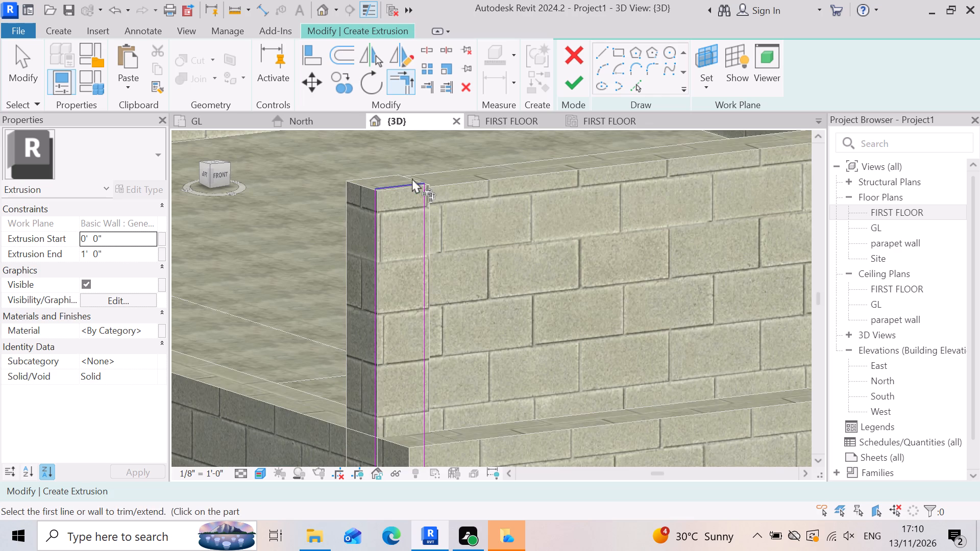
left_click(403, 187)
left_click(432, 210)
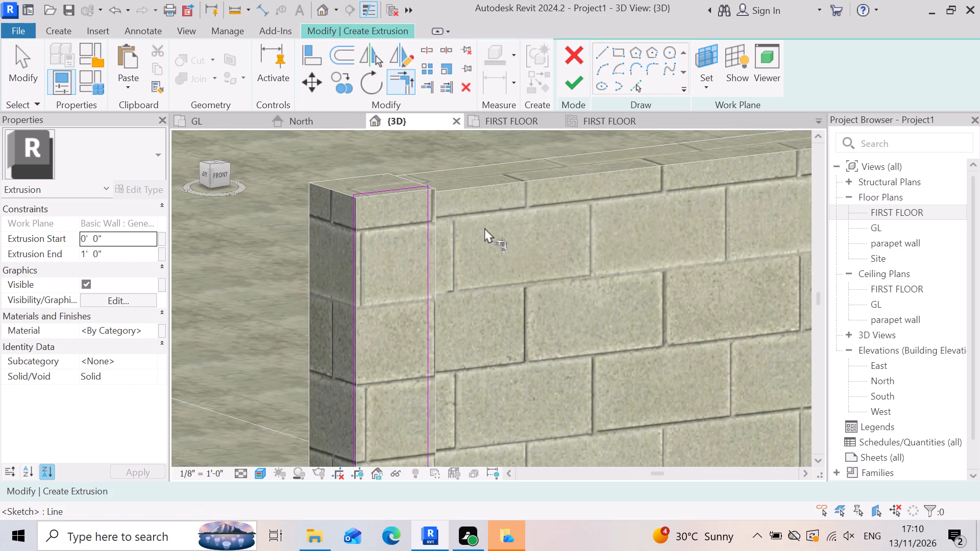
key("Escape")
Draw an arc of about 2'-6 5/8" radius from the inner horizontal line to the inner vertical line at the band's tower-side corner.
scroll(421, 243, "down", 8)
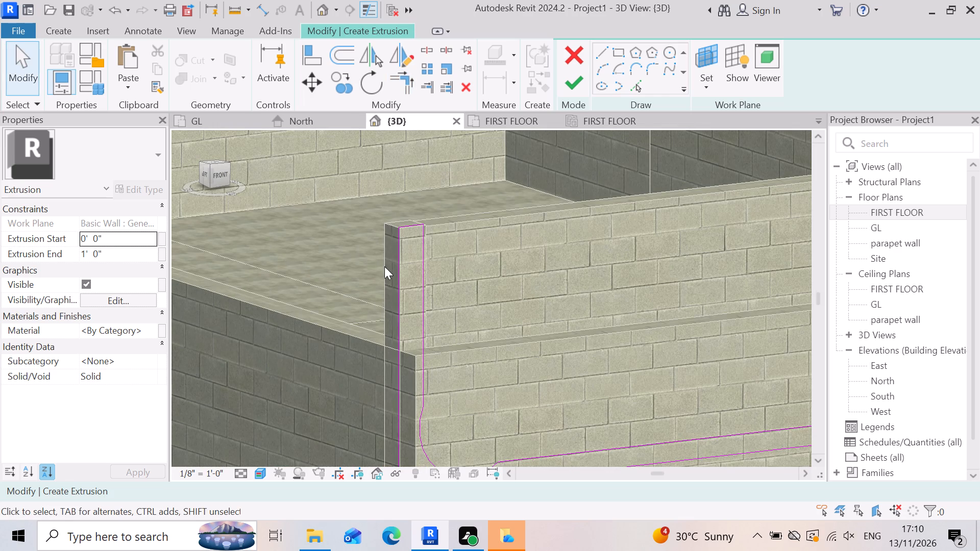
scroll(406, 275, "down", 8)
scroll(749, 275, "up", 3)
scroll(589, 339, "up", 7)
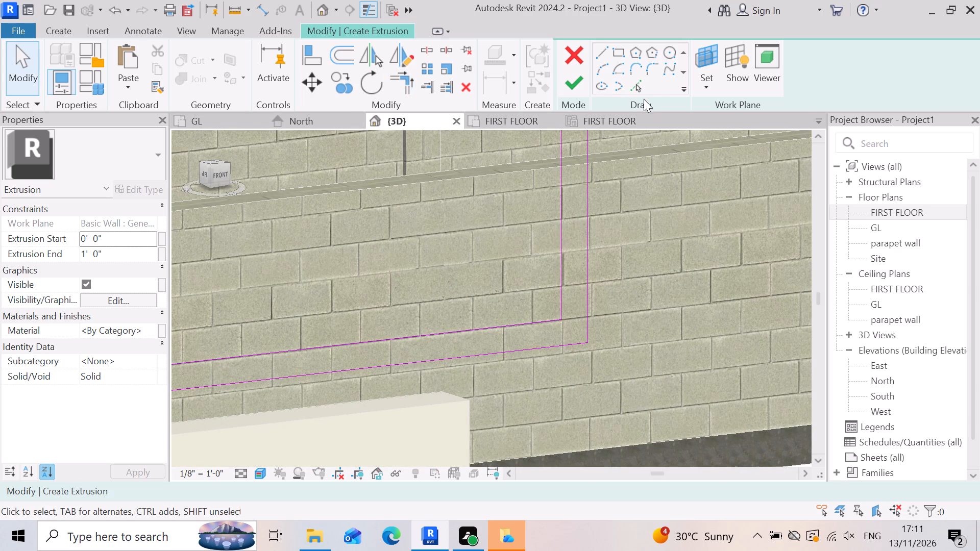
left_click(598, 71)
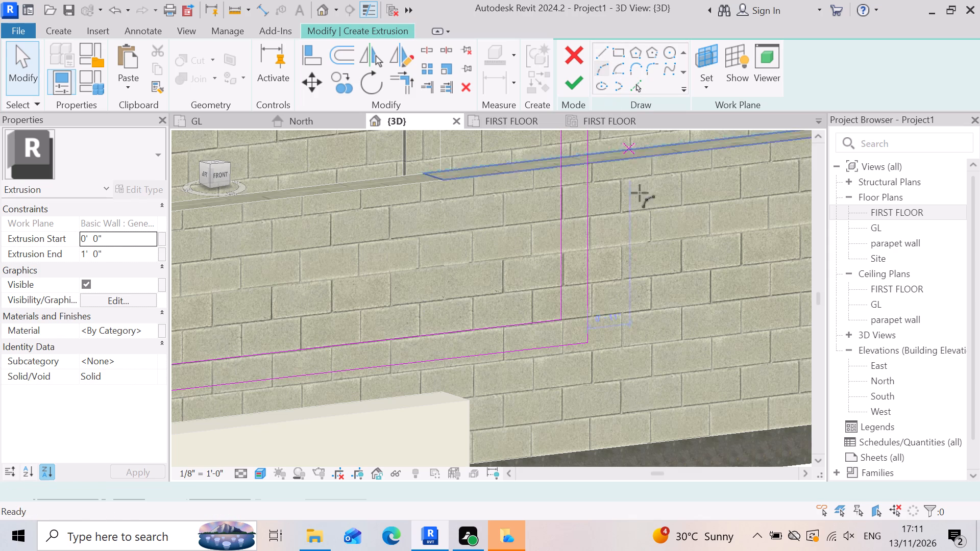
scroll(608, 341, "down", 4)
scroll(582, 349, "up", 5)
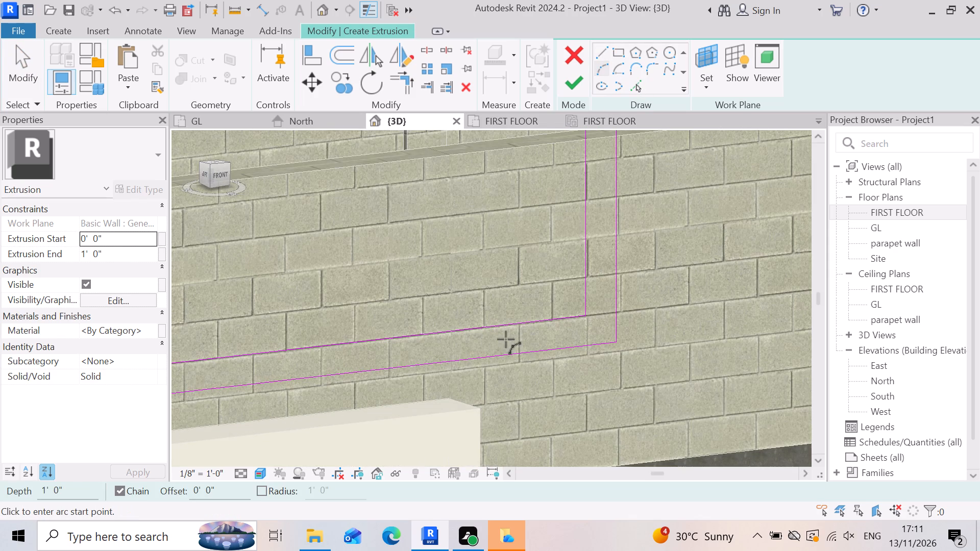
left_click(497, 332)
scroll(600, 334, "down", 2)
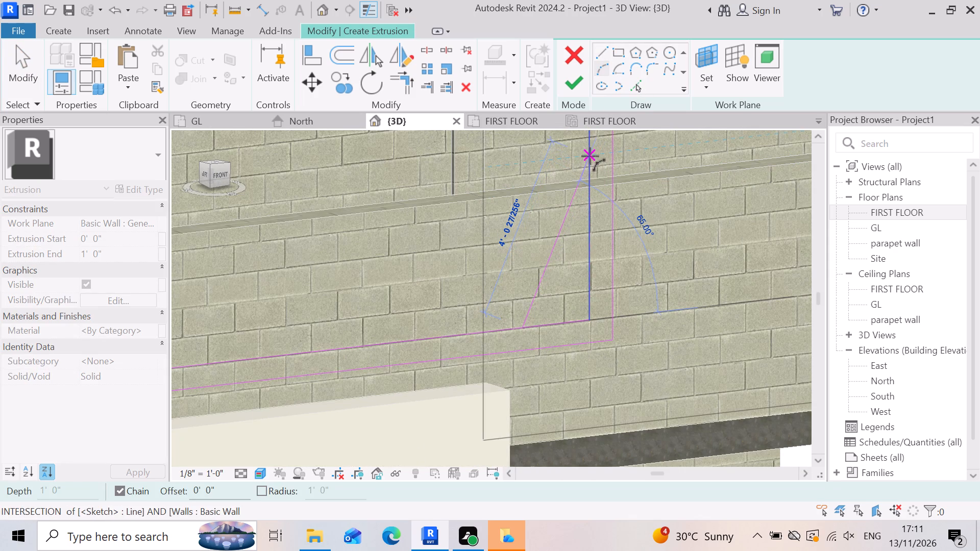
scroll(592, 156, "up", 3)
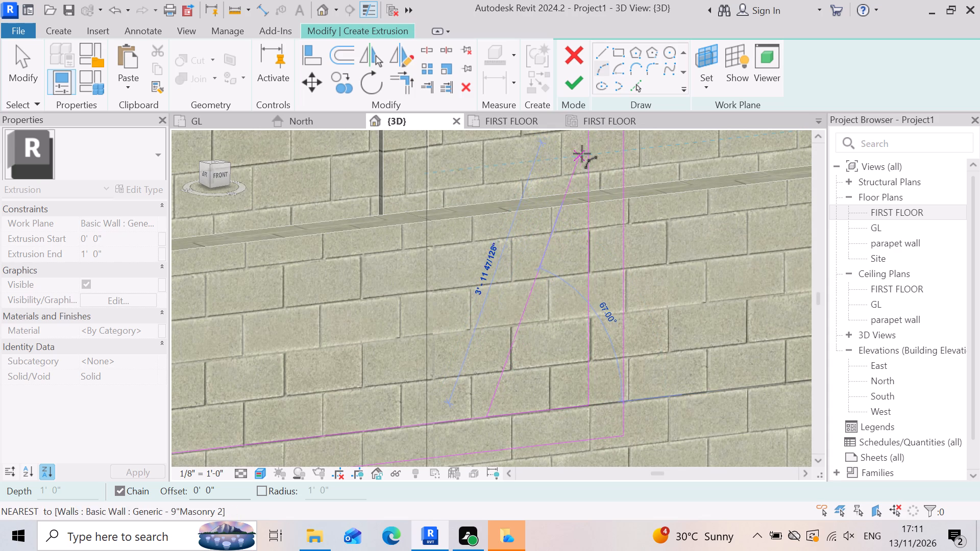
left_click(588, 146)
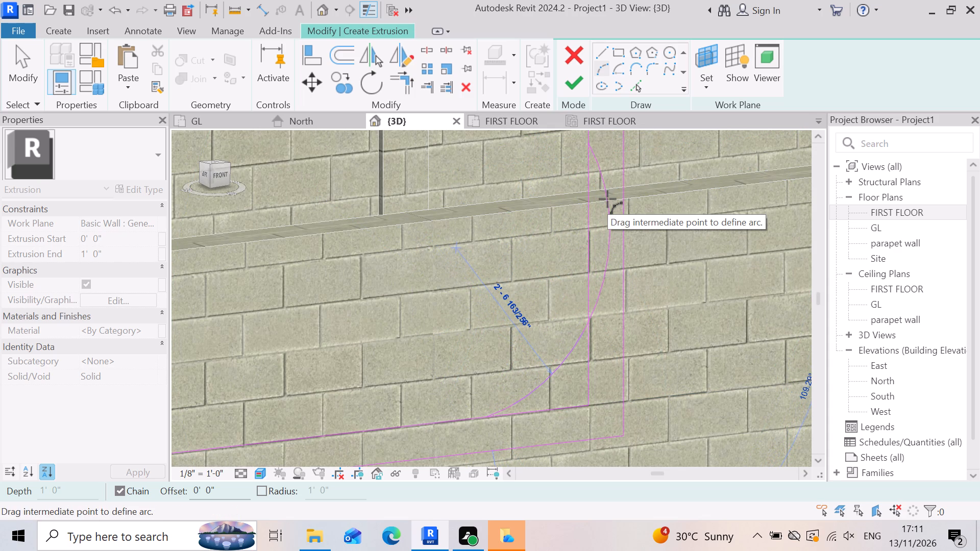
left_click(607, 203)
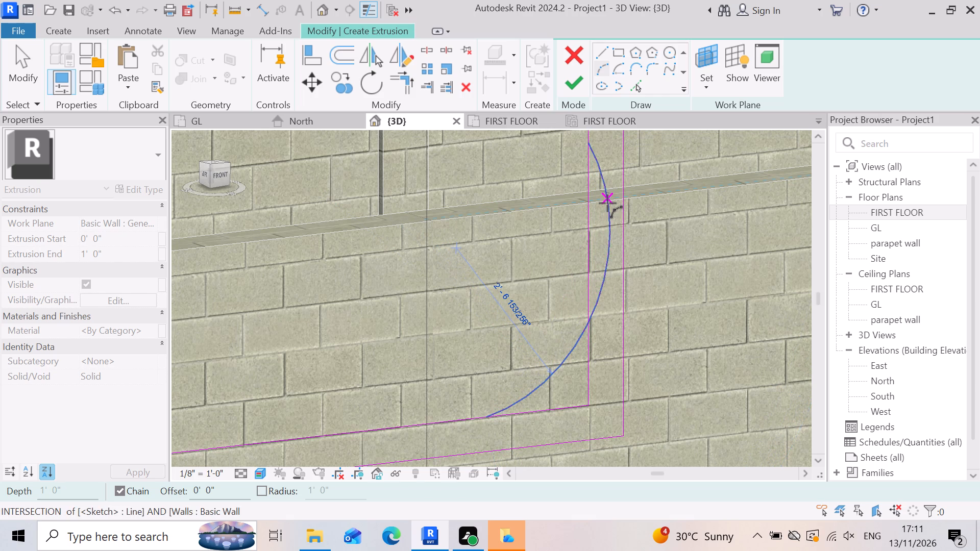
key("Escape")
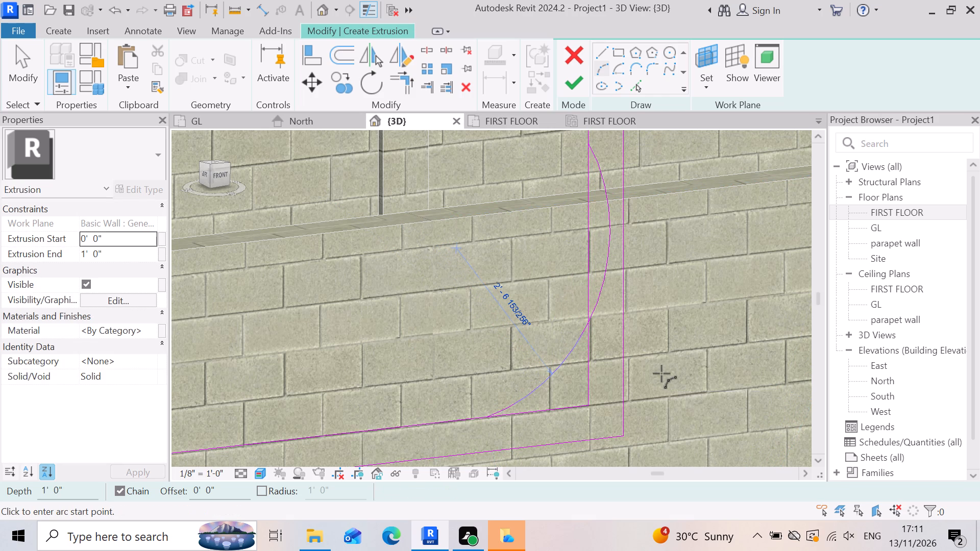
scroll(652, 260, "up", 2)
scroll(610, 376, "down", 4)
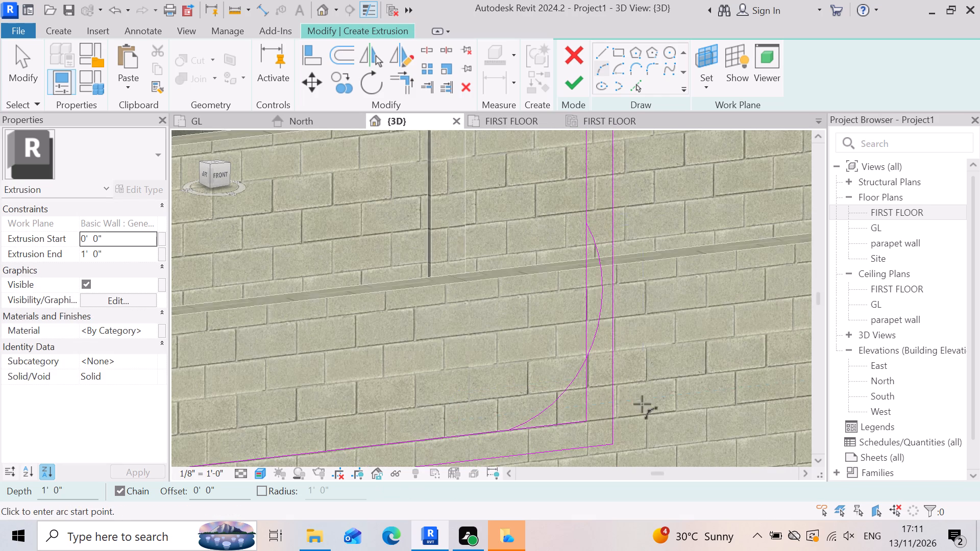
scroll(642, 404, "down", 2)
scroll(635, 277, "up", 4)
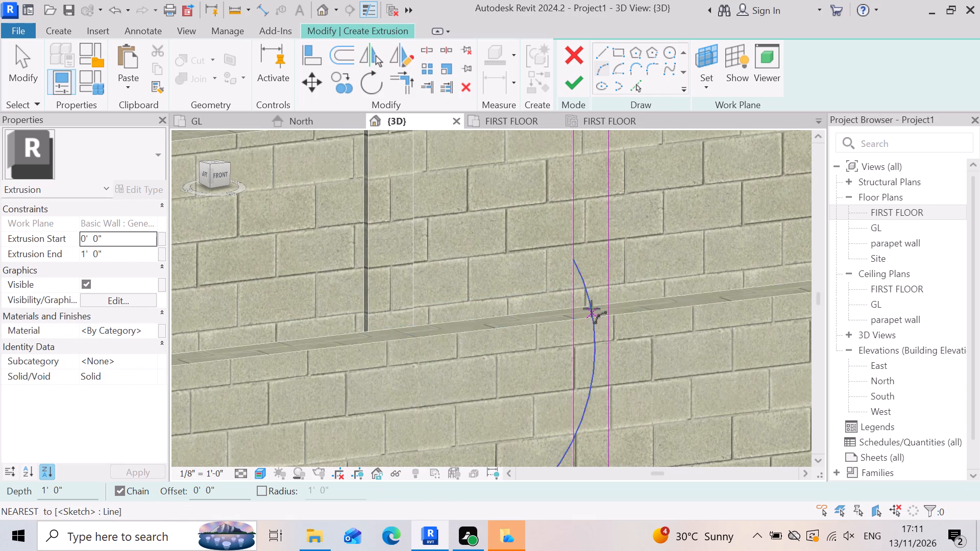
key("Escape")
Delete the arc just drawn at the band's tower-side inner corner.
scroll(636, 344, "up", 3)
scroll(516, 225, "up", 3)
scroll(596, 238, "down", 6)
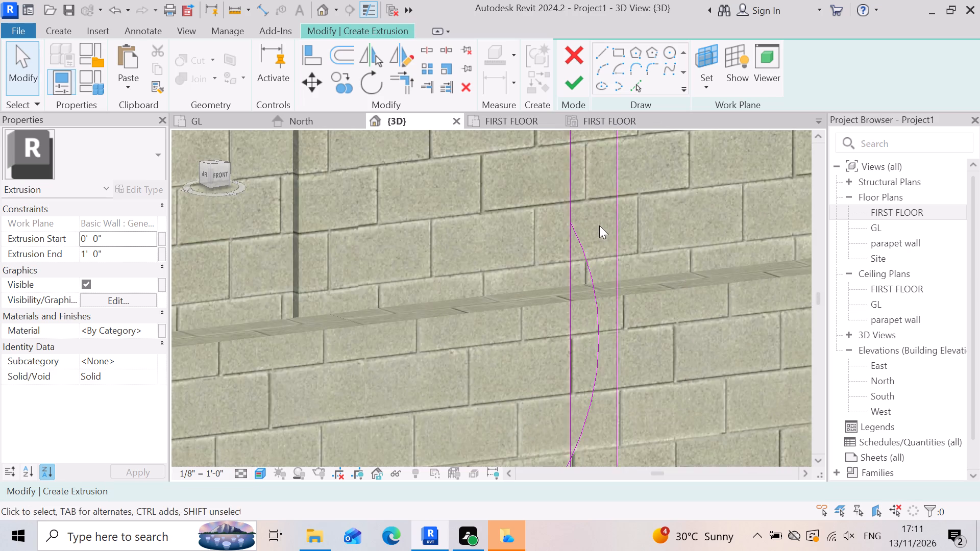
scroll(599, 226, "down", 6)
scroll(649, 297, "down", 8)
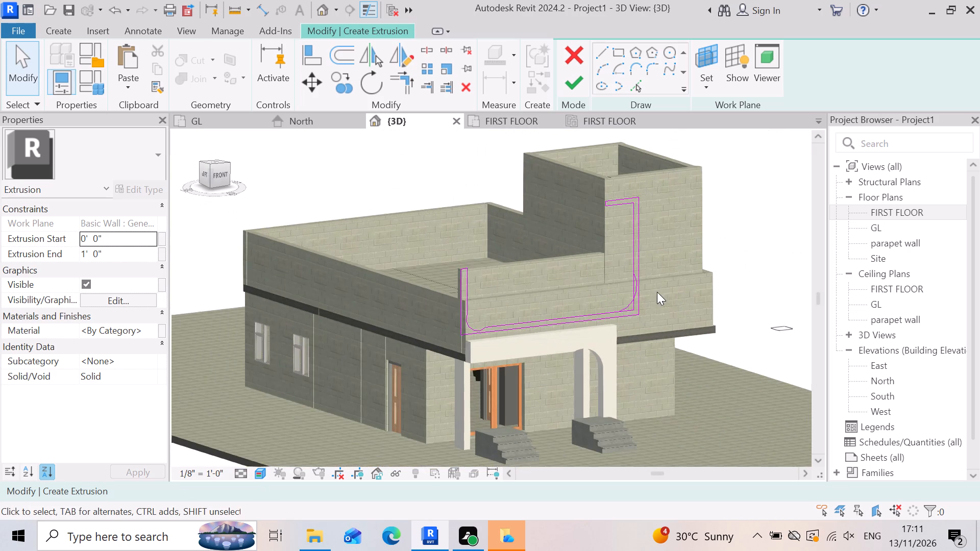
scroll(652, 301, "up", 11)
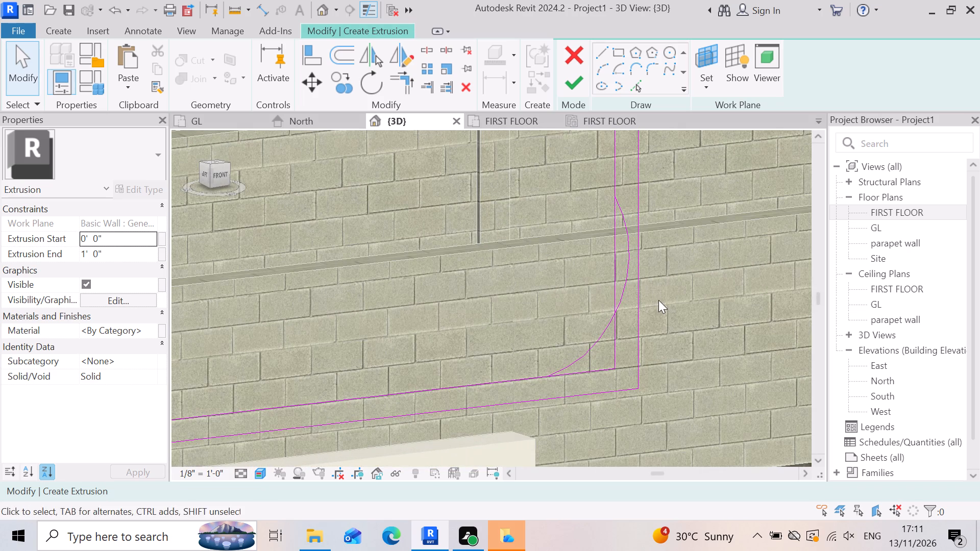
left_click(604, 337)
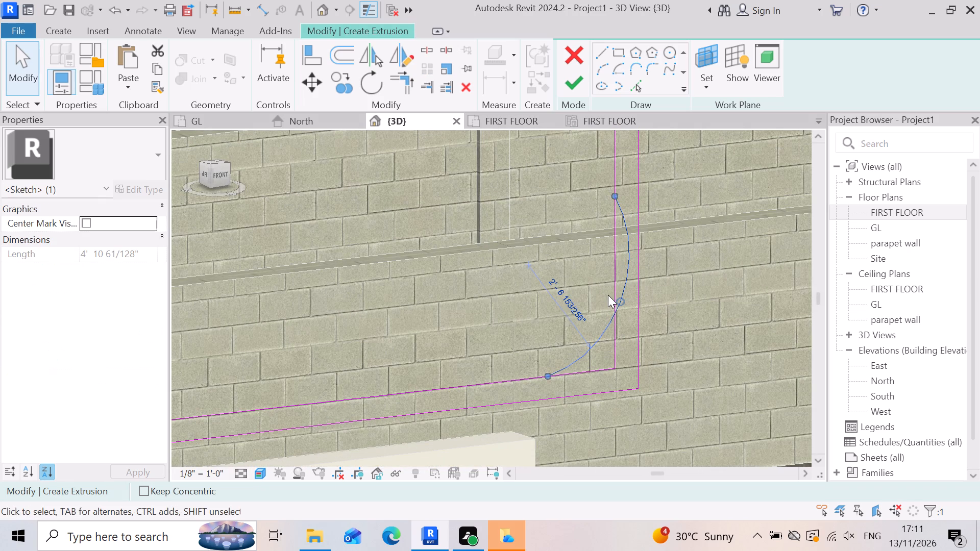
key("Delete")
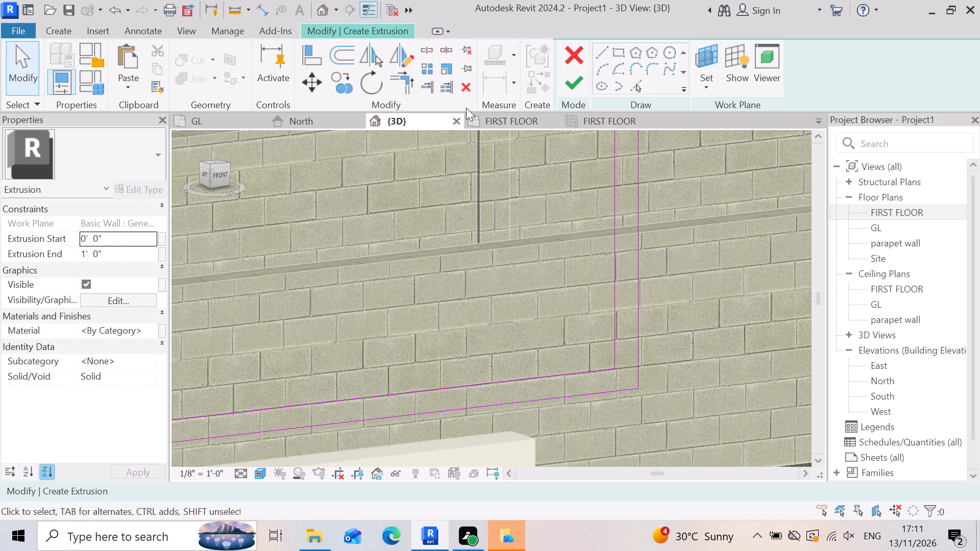
Draw an arc of about 1'-8 5/16" radius from the inner horizontal line to the inner vertical line at the band's tower-side corner.
left_click(603, 67)
scroll(624, 381, "up", 5)
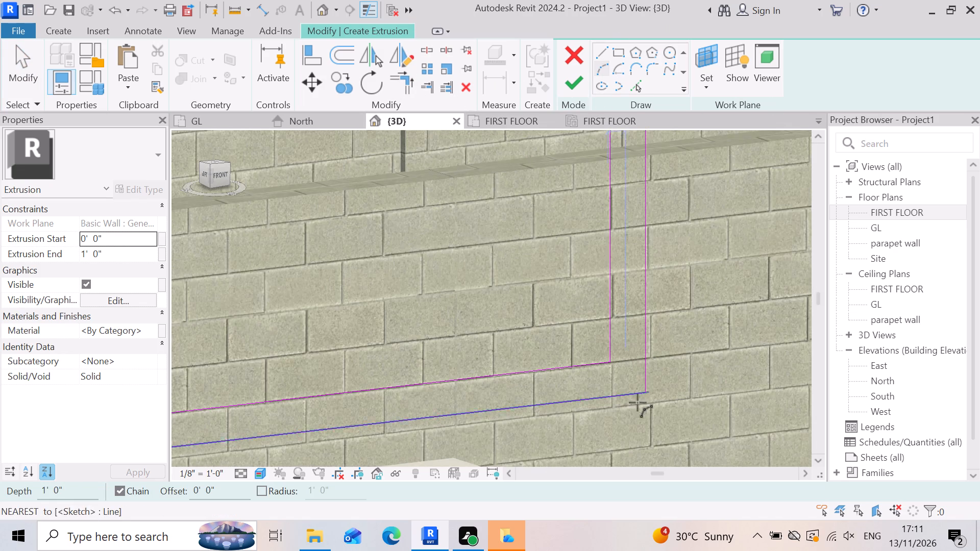
scroll(638, 403, "up", 3)
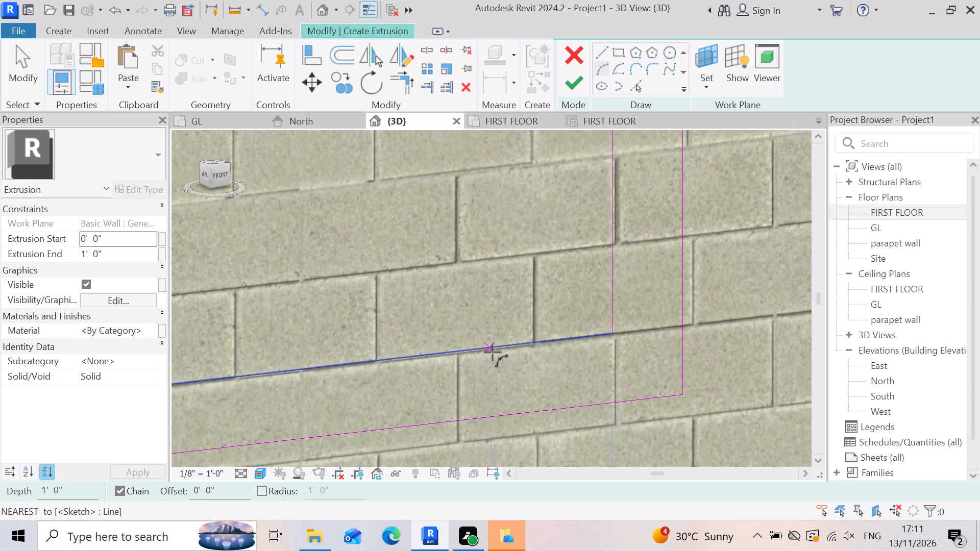
left_click(410, 358)
scroll(647, 418, "down", 3)
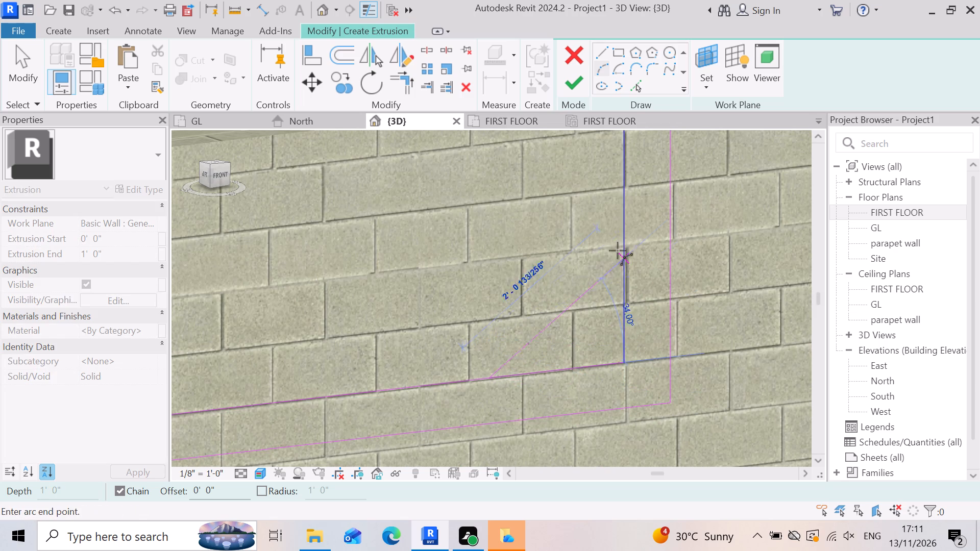
scroll(625, 197, "up", 1)
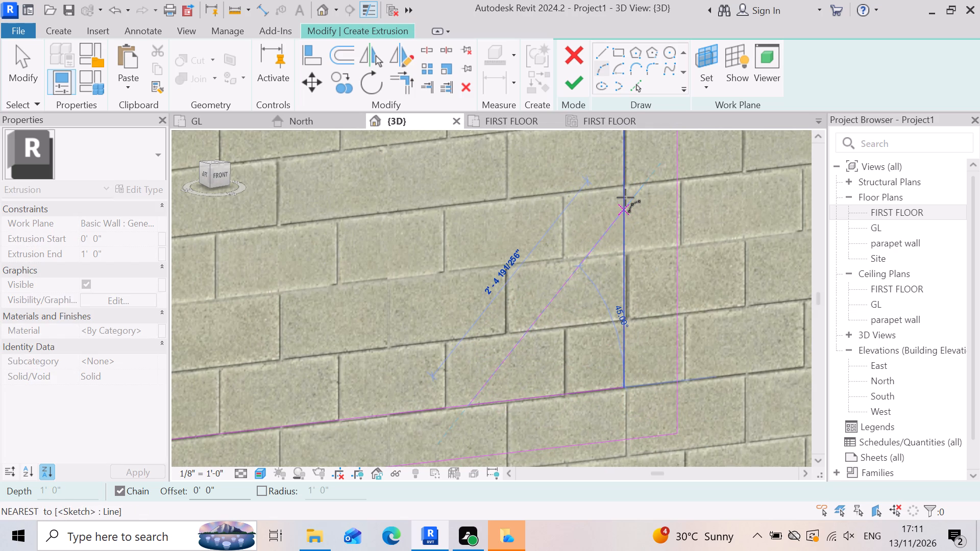
left_click(624, 206)
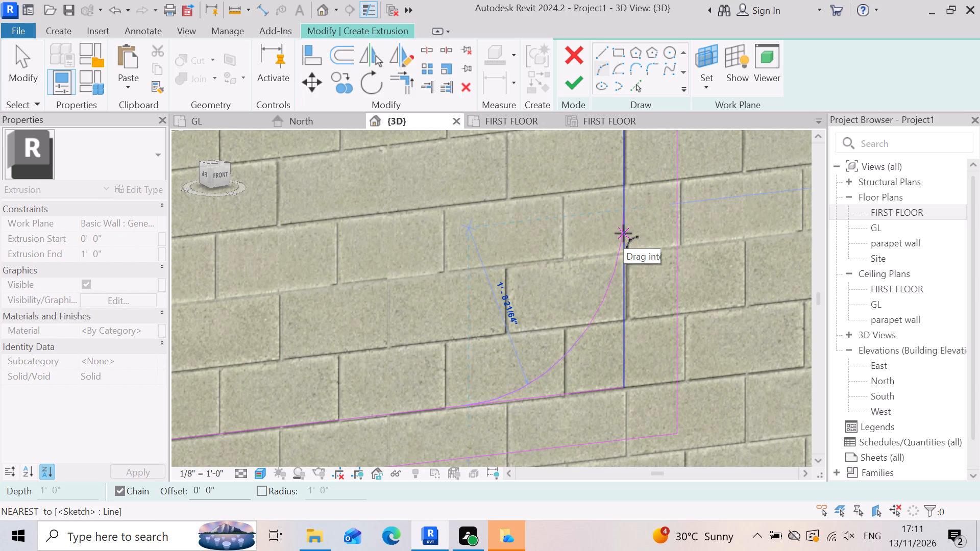
left_click(623, 233)
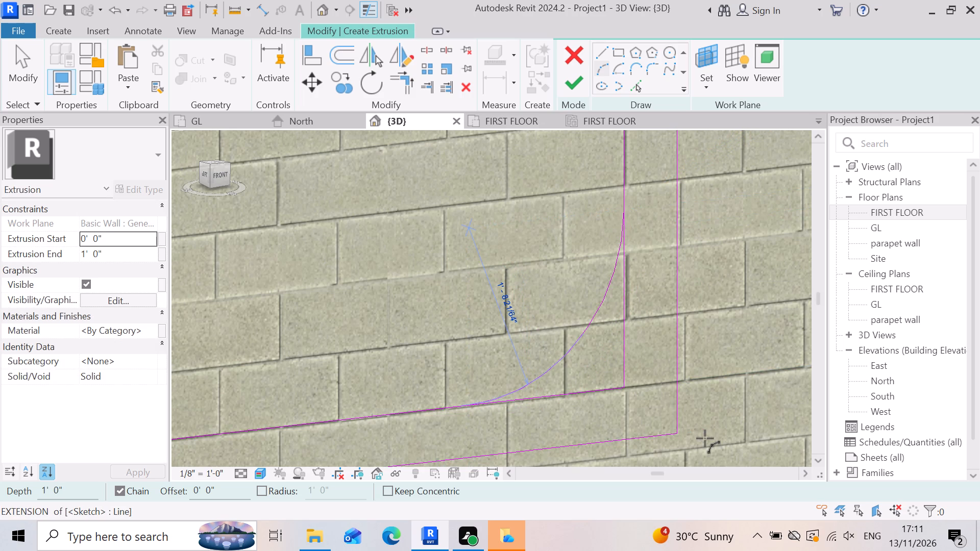
Trim the band's inner horizontal line to the new arc at the tower-side corner.
key("Escape")
scroll(465, 440, "up", 3)
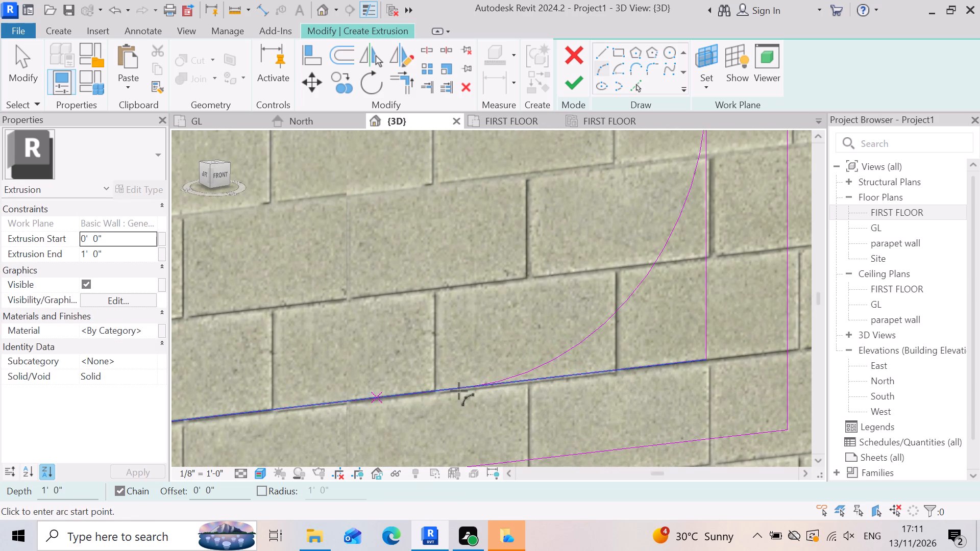
key("Escape")
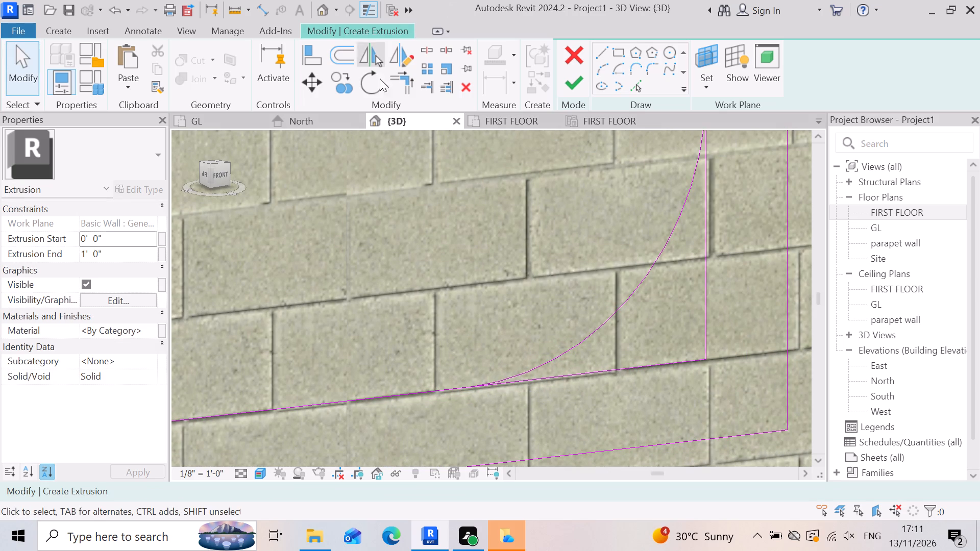
left_click(397, 84)
scroll(547, 364, "down", 2)
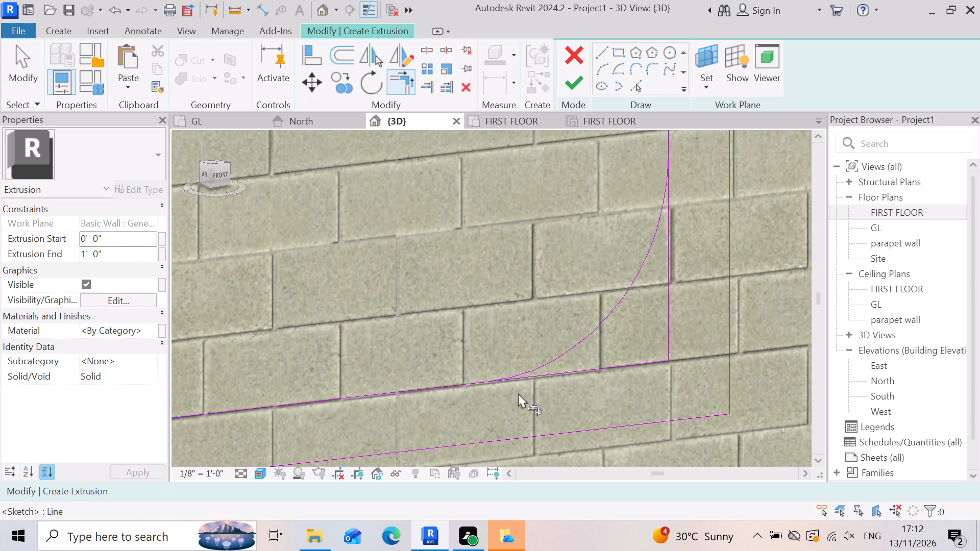
scroll(449, 389, "up", 12)
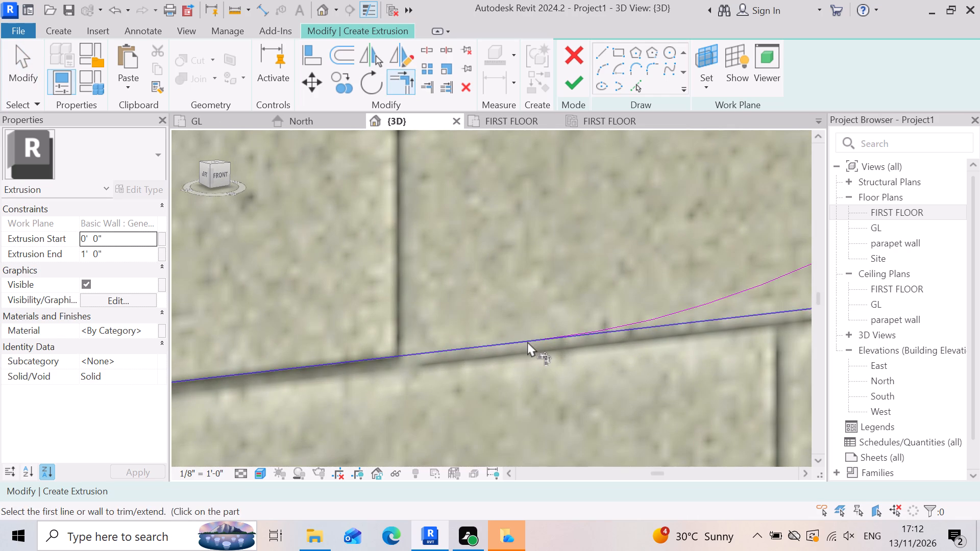
left_click(714, 302)
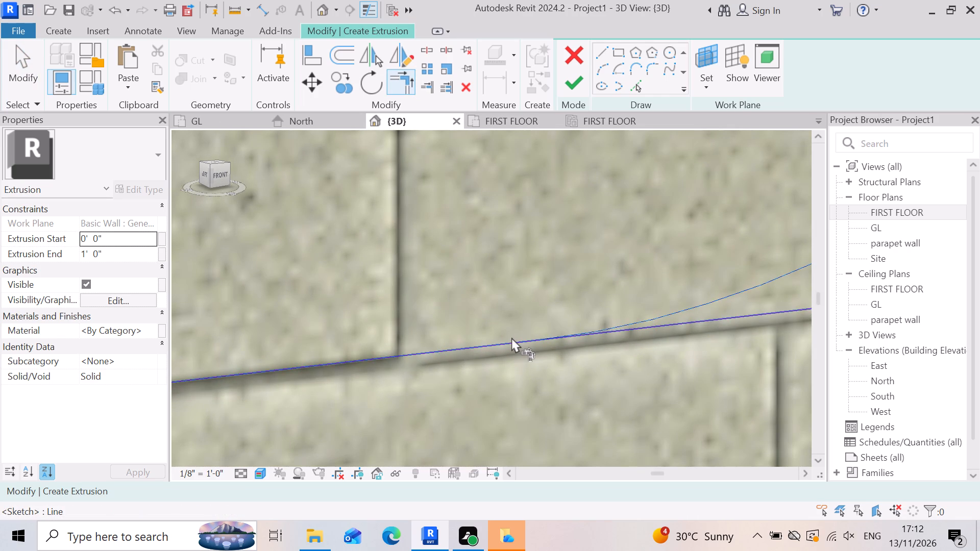
left_click(511, 337)
scroll(529, 367, "down", 12)
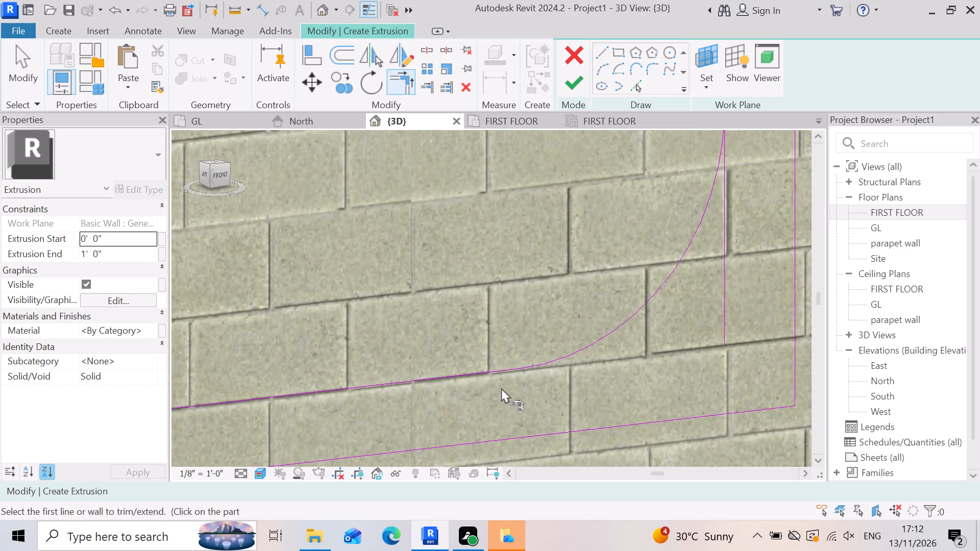
Trim the band's inner vertical line to the upper end of the tower-side corner arc.
scroll(501, 388, "down", 11)
scroll(605, 324, "up", 11)
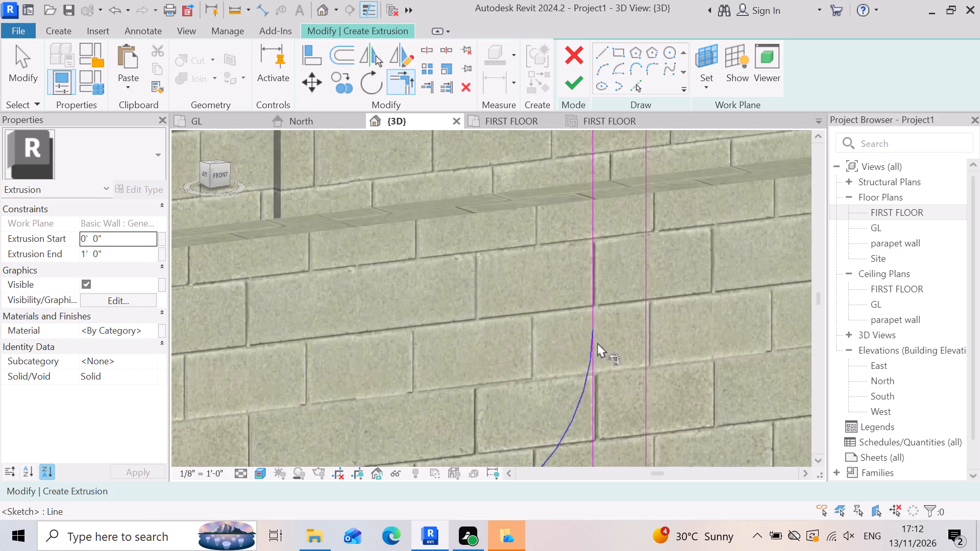
scroll(597, 342, "up", 10)
left_click(561, 408)
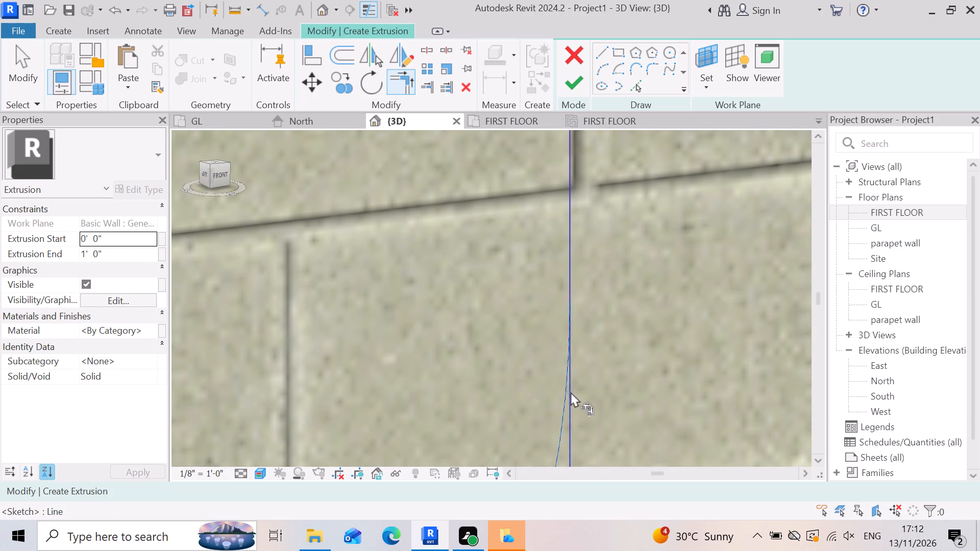
left_click(571, 177)
scroll(659, 238, "down", 2)
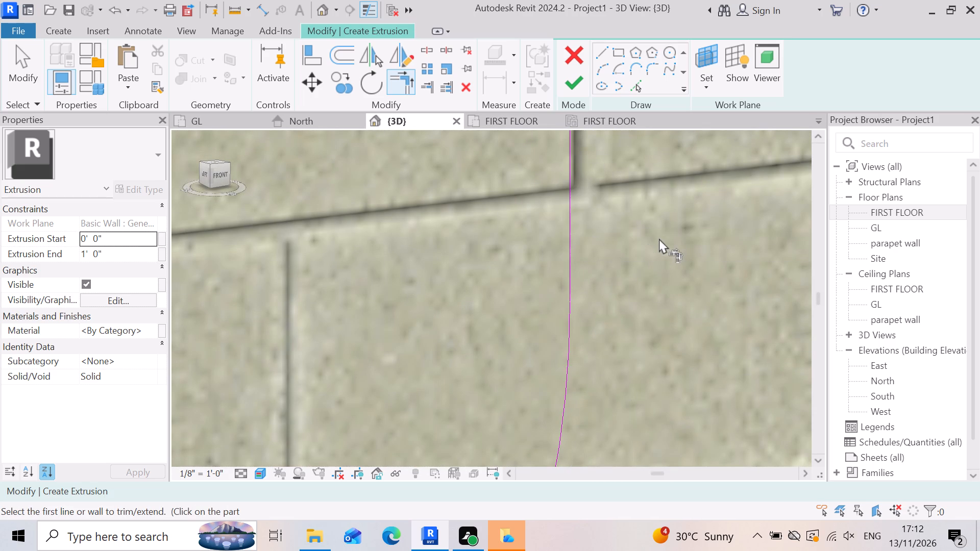
Finish the stepped band's closed sketch as an extrusion 1'-0" deep.
scroll(659, 238, "down", 15)
scroll(651, 344, "down", 5)
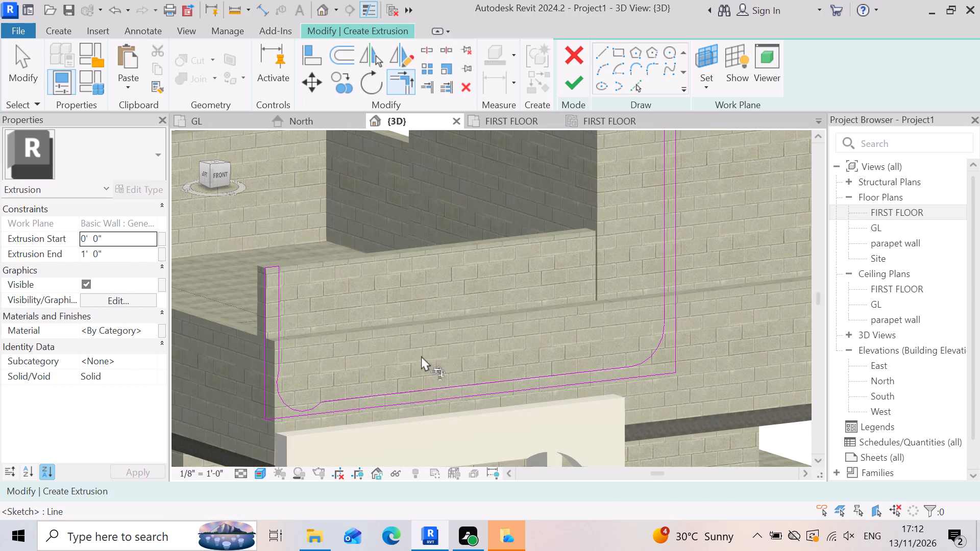
scroll(661, 382, "down", 7)
scroll(641, 319, "up", 2)
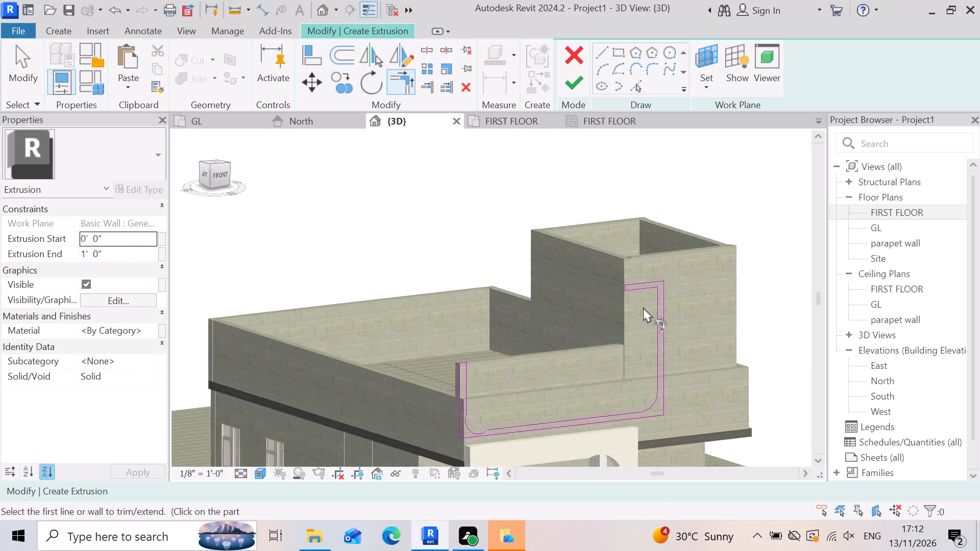
scroll(643, 307, "up", 5)
scroll(647, 290, "down", 3)
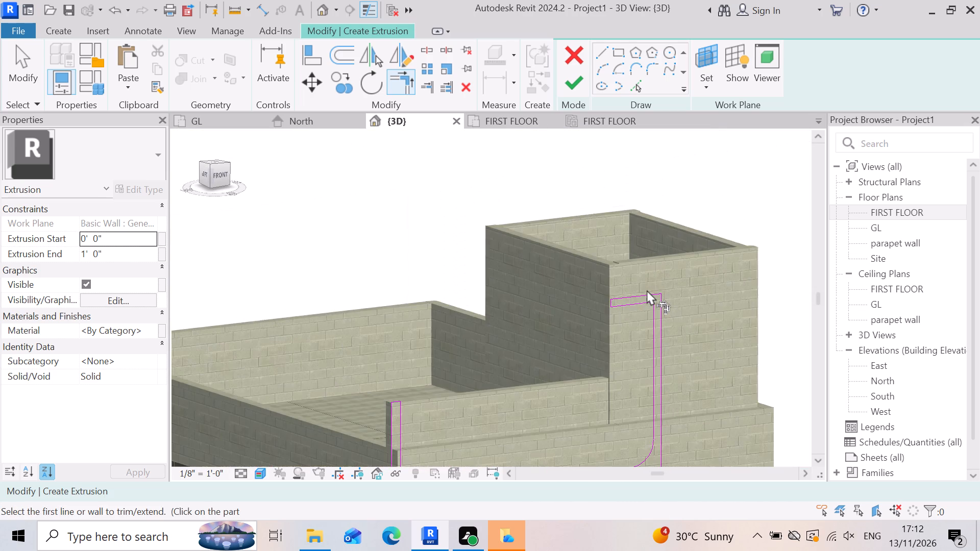
scroll(647, 290, "down", 7)
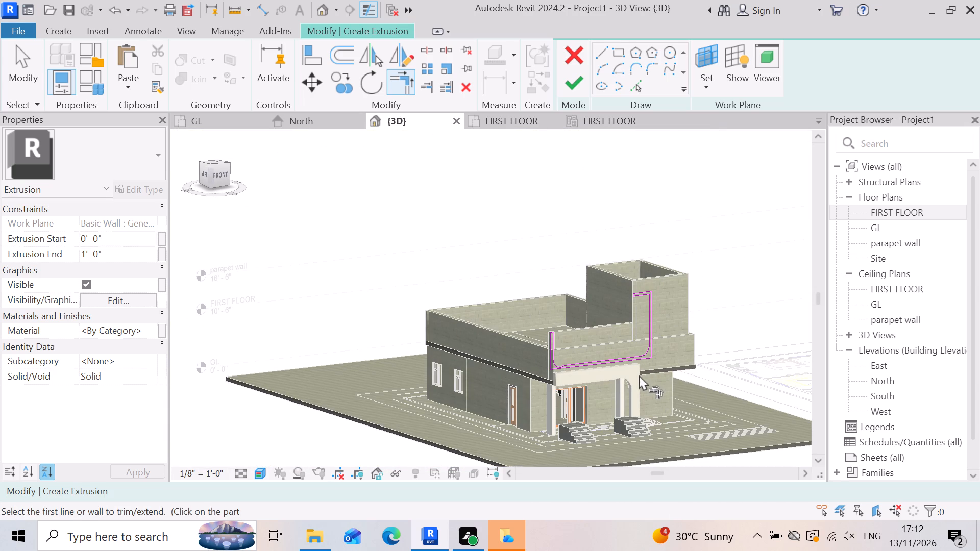
left_click(571, 75)
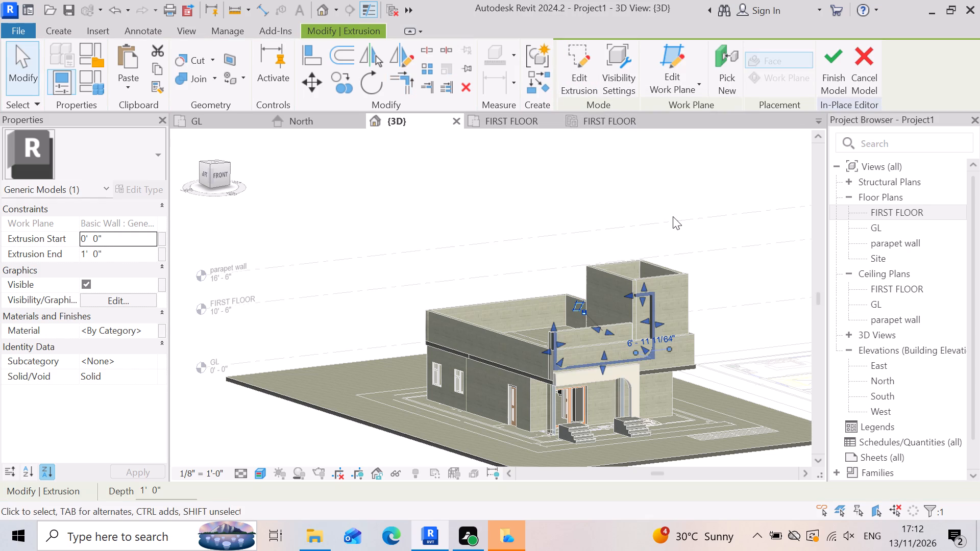
key("Escape")
Finish the in-place model of the stepped band.
scroll(617, 386, "up", 3)
scroll(484, 321, "up", 3)
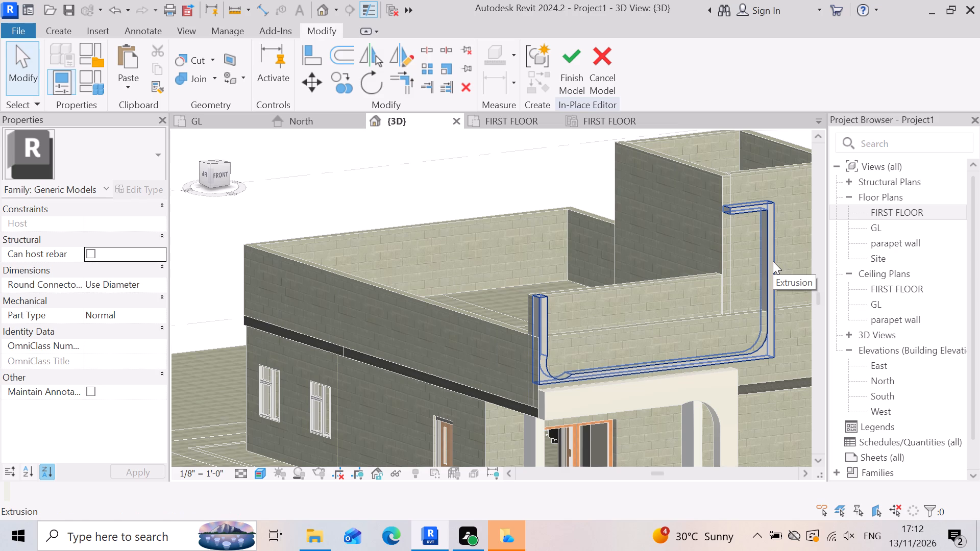
left_click(564, 62)
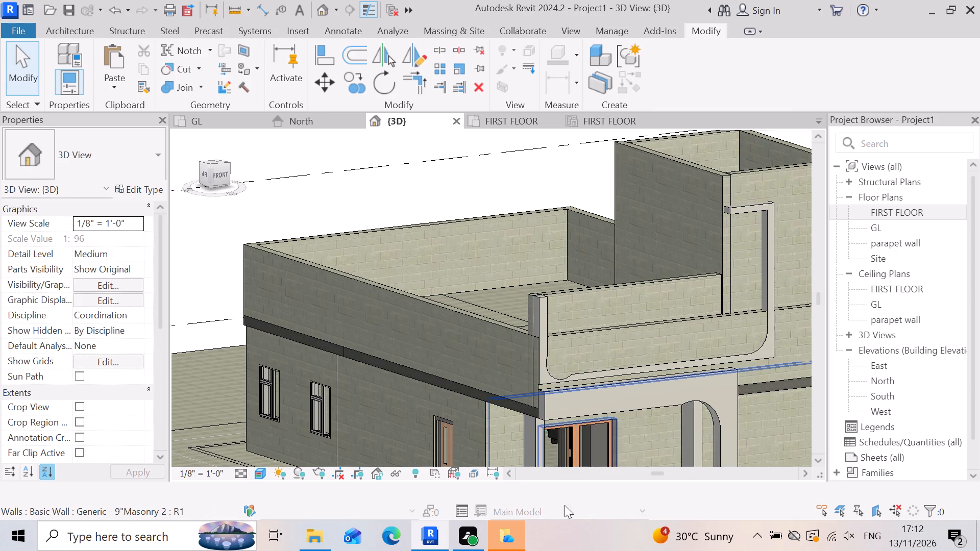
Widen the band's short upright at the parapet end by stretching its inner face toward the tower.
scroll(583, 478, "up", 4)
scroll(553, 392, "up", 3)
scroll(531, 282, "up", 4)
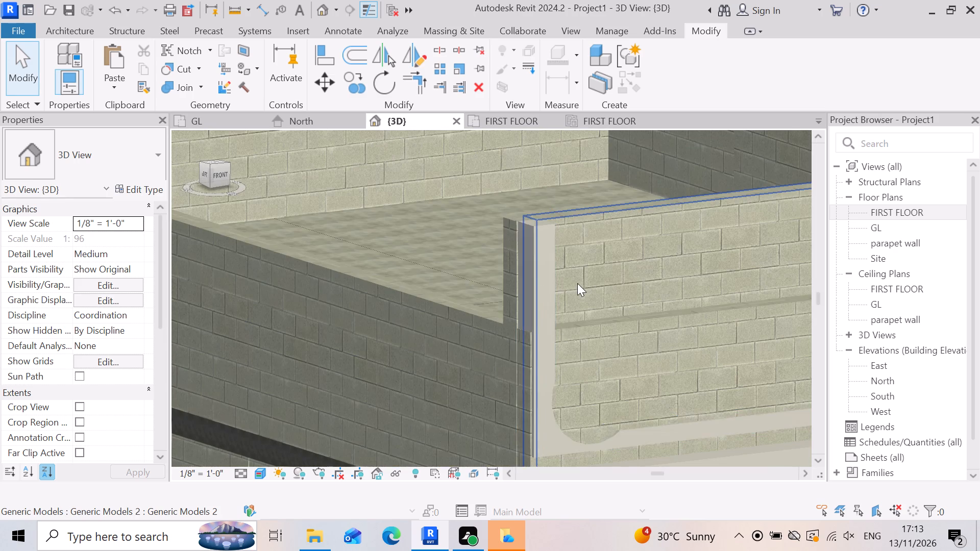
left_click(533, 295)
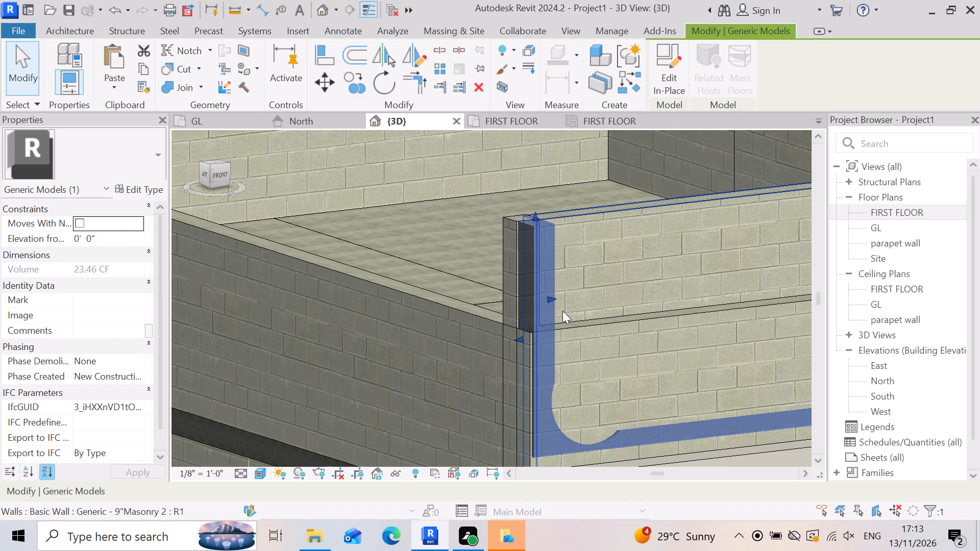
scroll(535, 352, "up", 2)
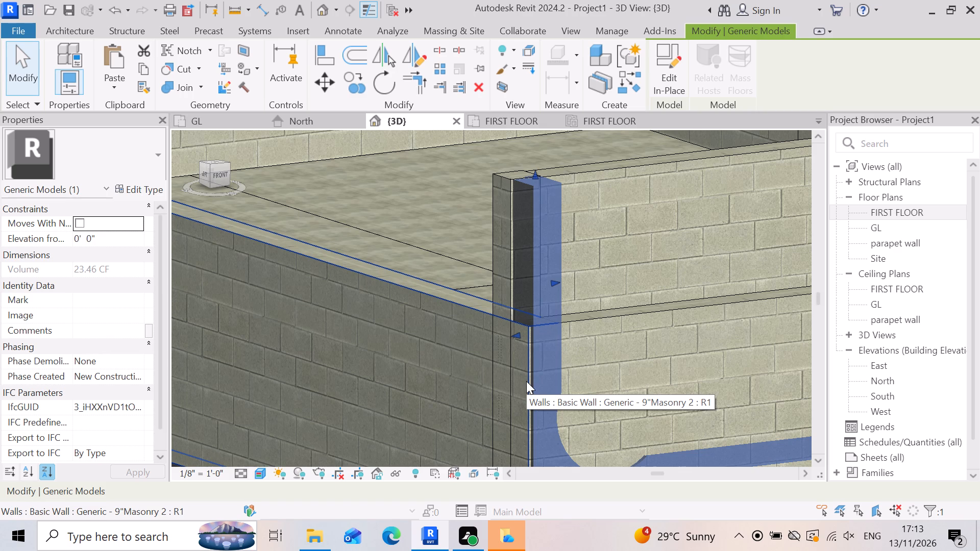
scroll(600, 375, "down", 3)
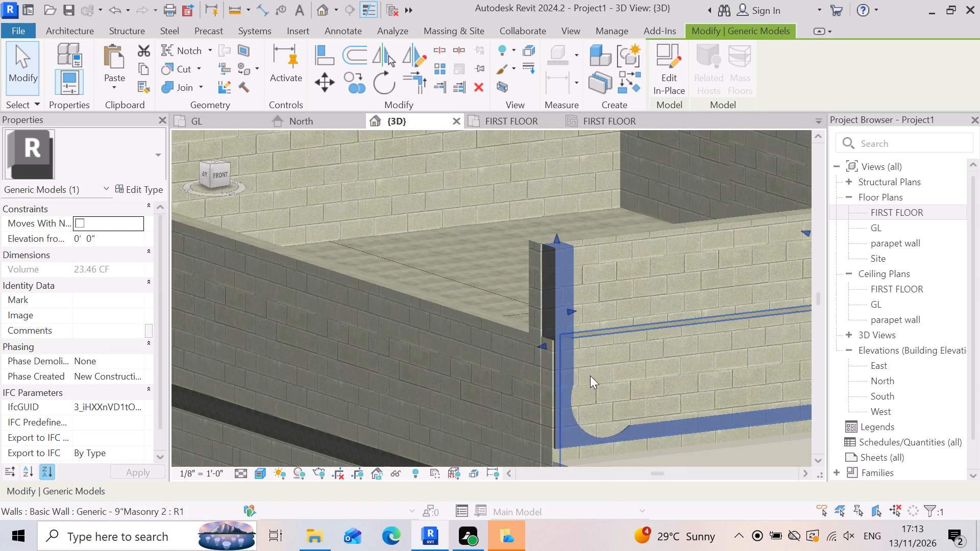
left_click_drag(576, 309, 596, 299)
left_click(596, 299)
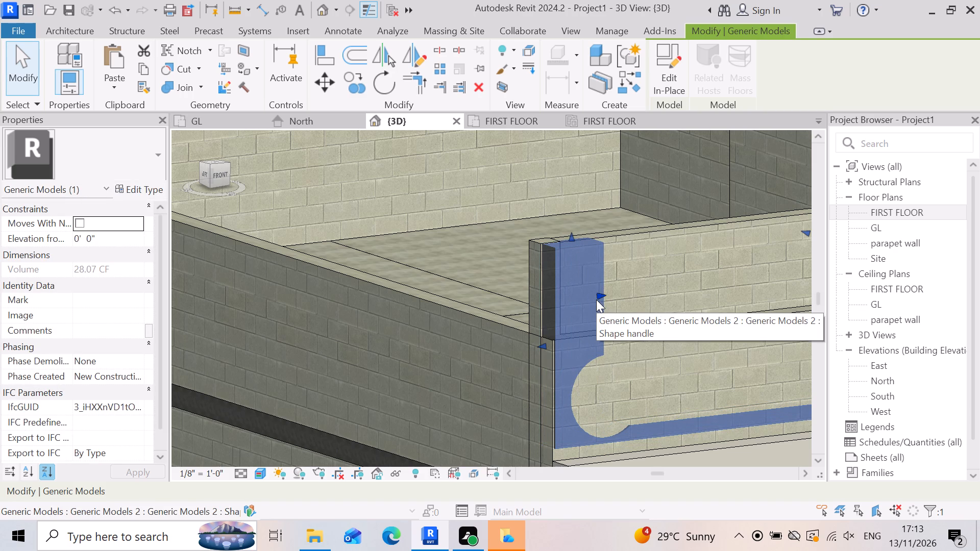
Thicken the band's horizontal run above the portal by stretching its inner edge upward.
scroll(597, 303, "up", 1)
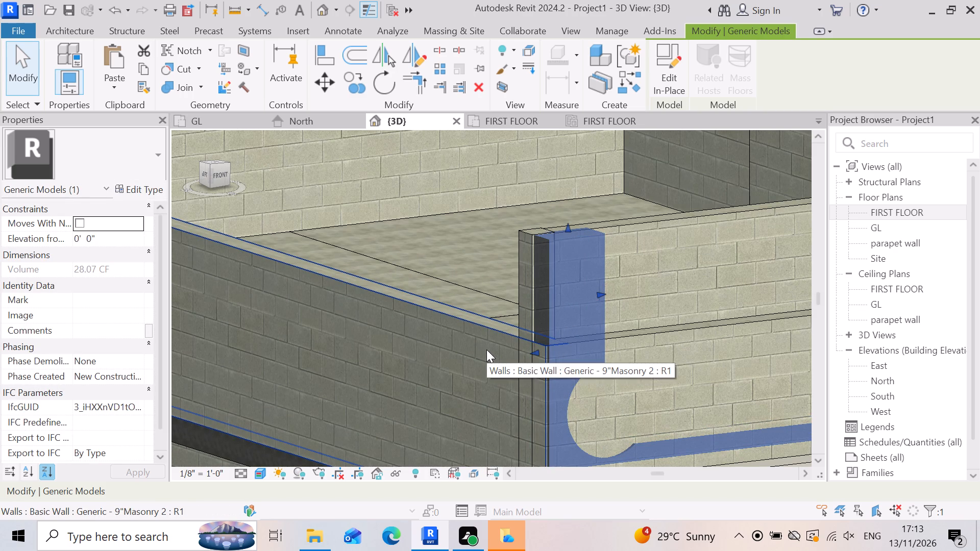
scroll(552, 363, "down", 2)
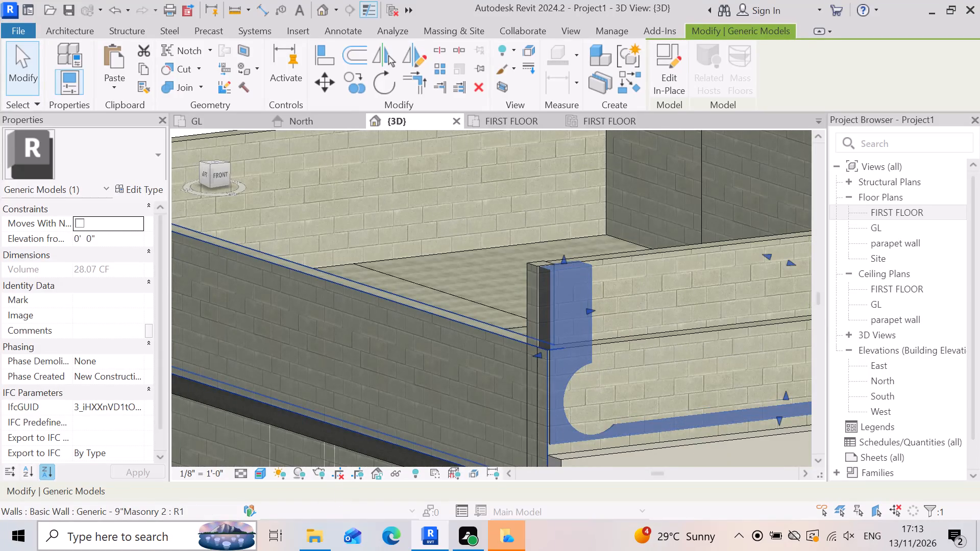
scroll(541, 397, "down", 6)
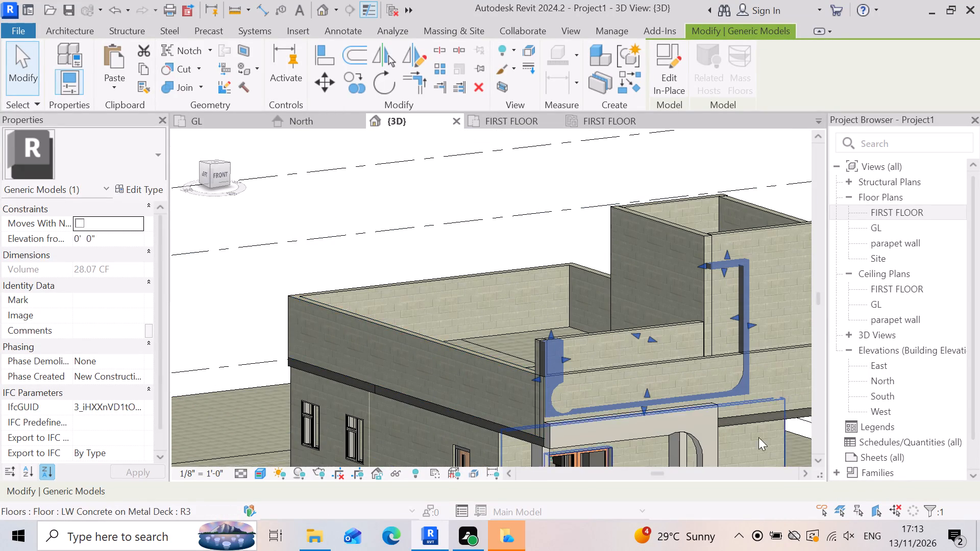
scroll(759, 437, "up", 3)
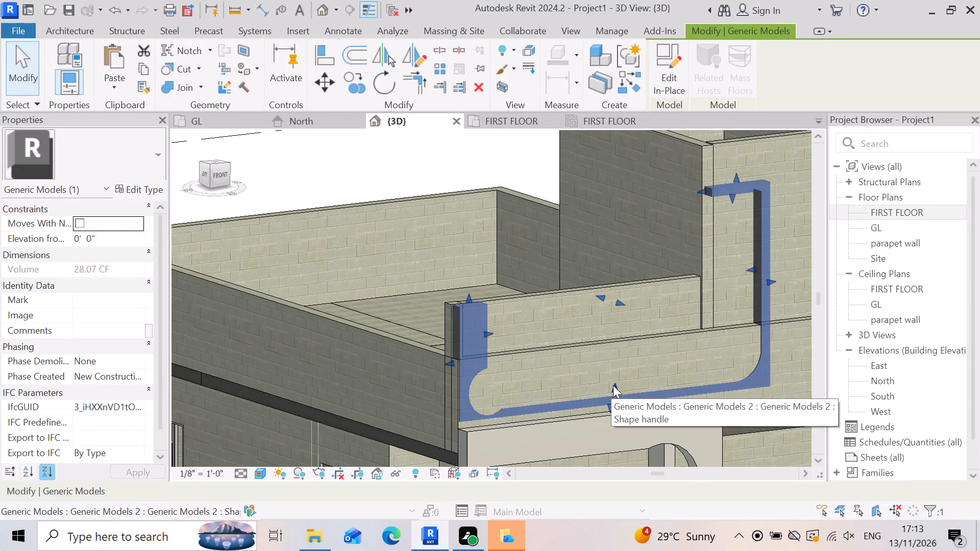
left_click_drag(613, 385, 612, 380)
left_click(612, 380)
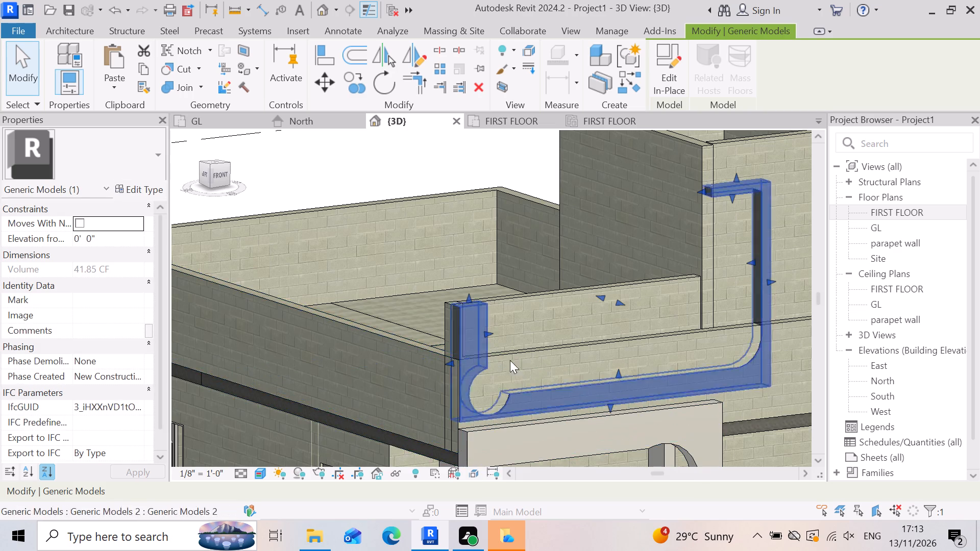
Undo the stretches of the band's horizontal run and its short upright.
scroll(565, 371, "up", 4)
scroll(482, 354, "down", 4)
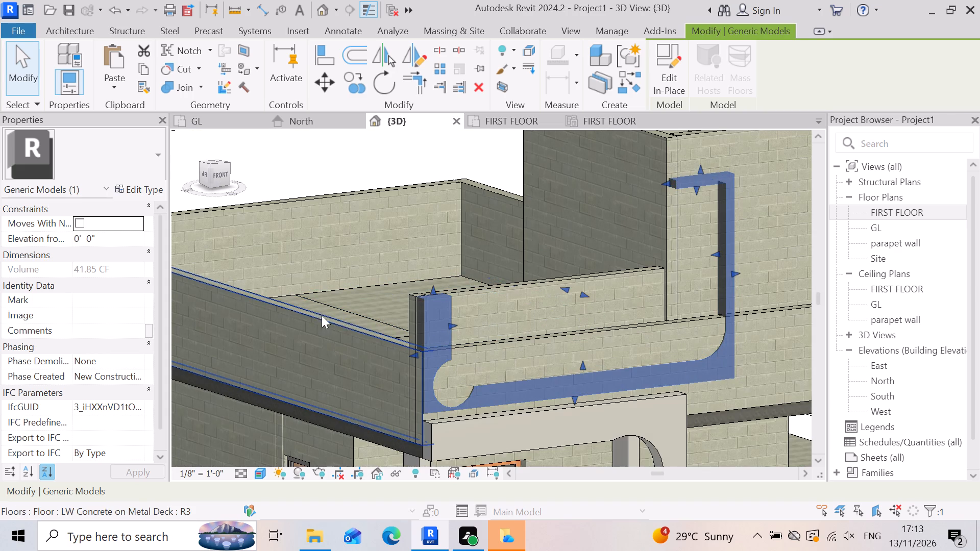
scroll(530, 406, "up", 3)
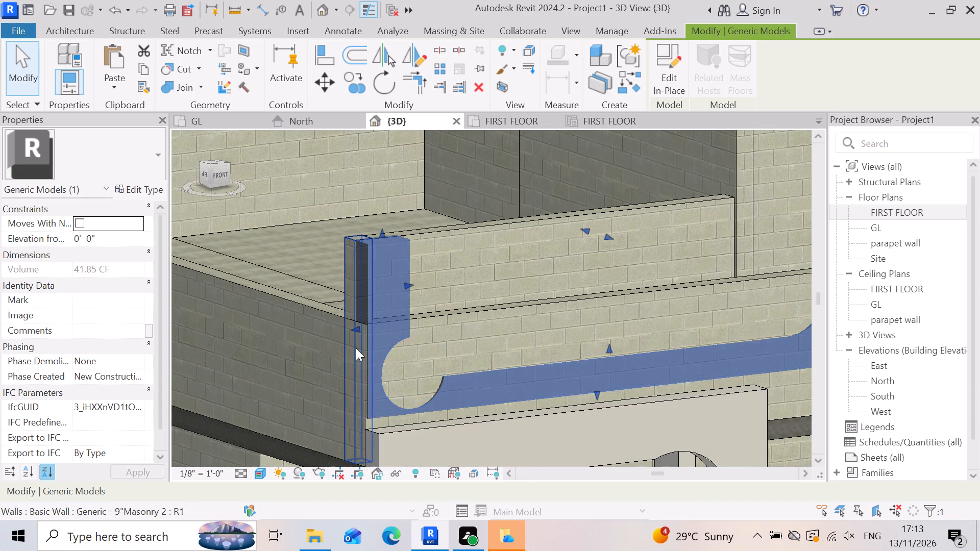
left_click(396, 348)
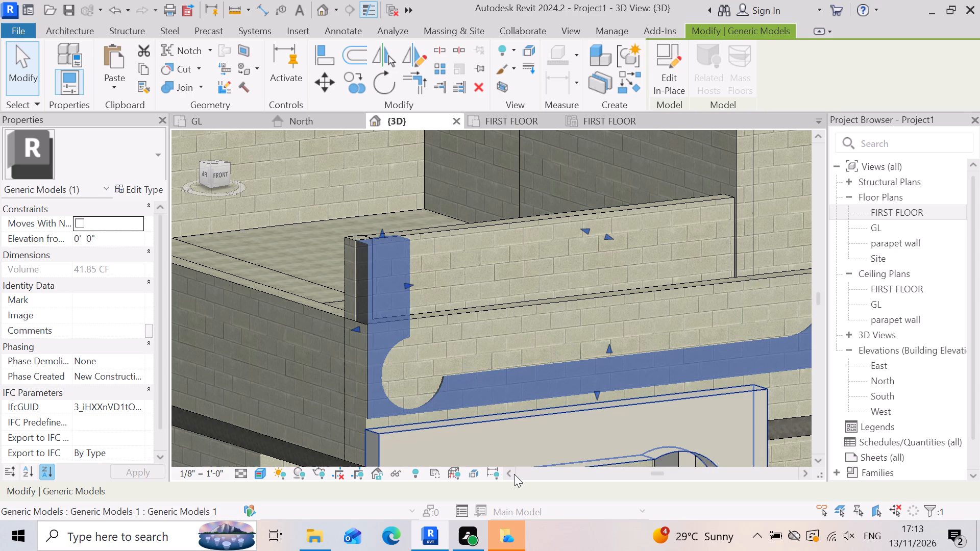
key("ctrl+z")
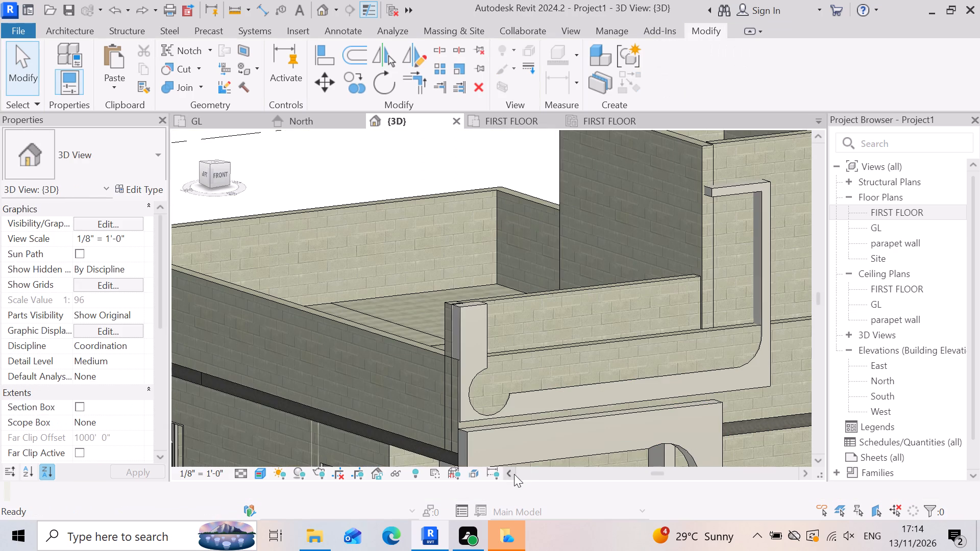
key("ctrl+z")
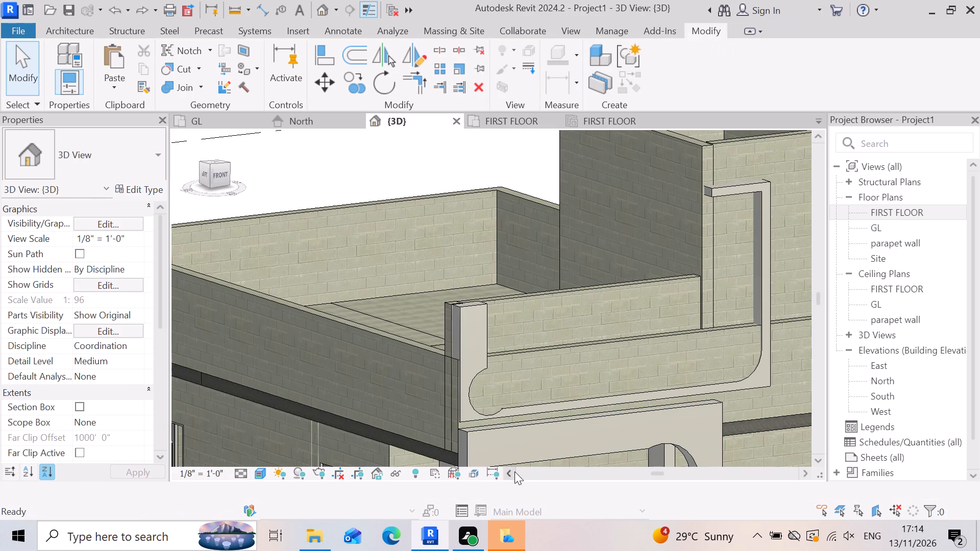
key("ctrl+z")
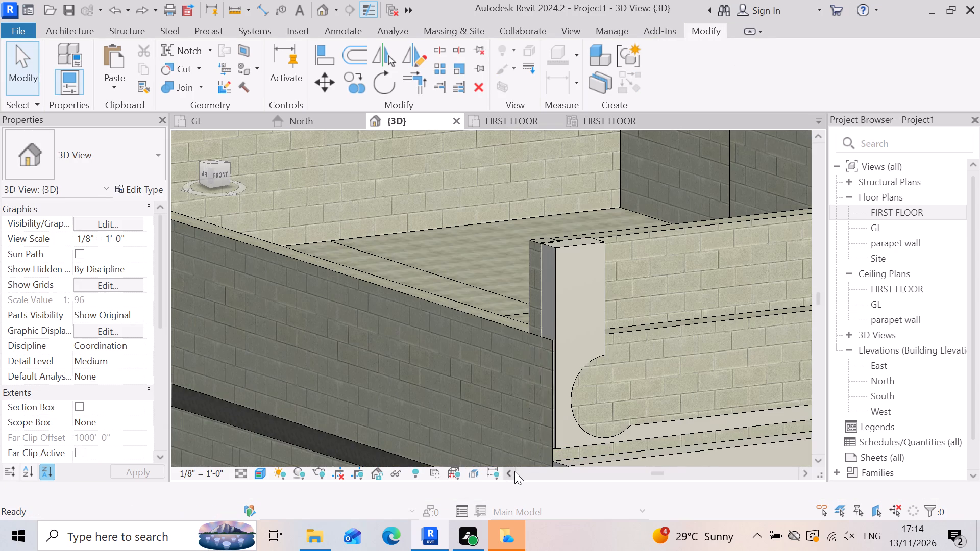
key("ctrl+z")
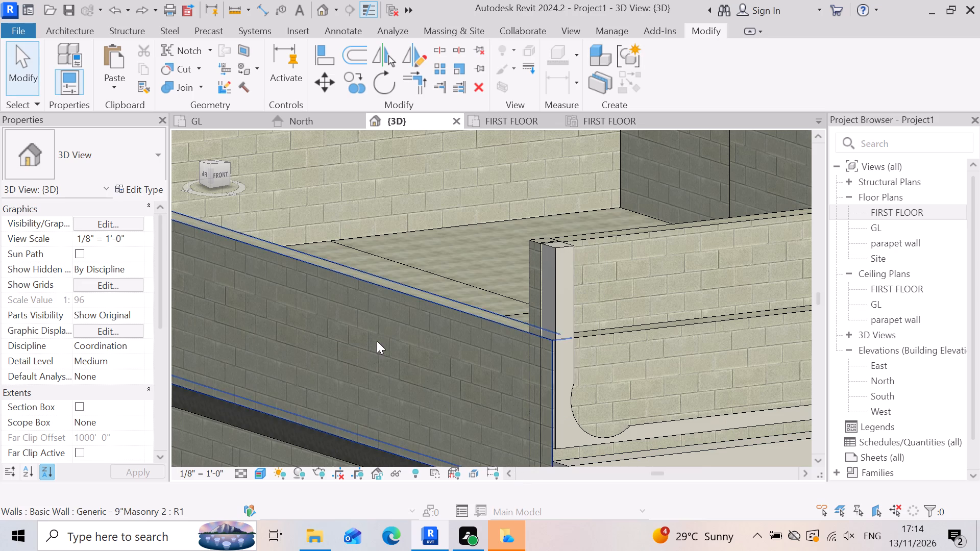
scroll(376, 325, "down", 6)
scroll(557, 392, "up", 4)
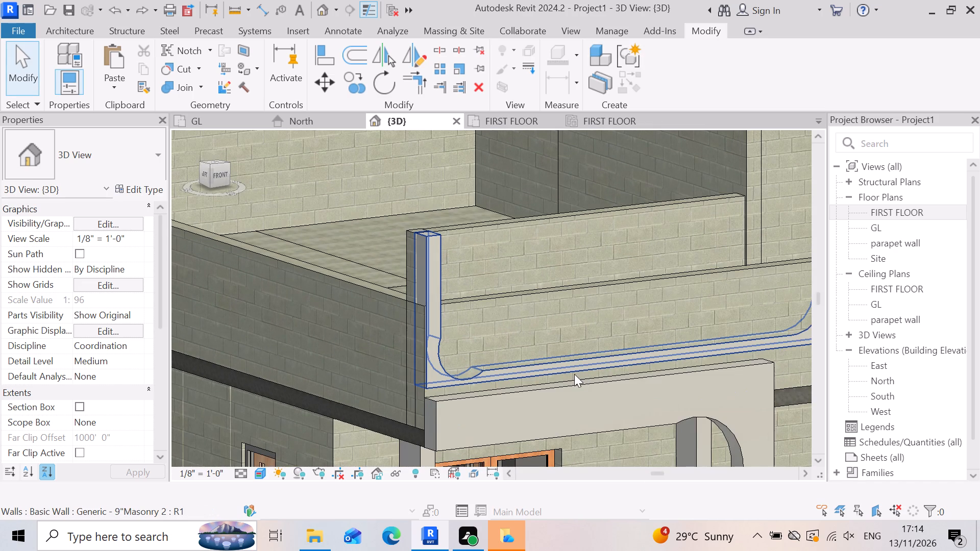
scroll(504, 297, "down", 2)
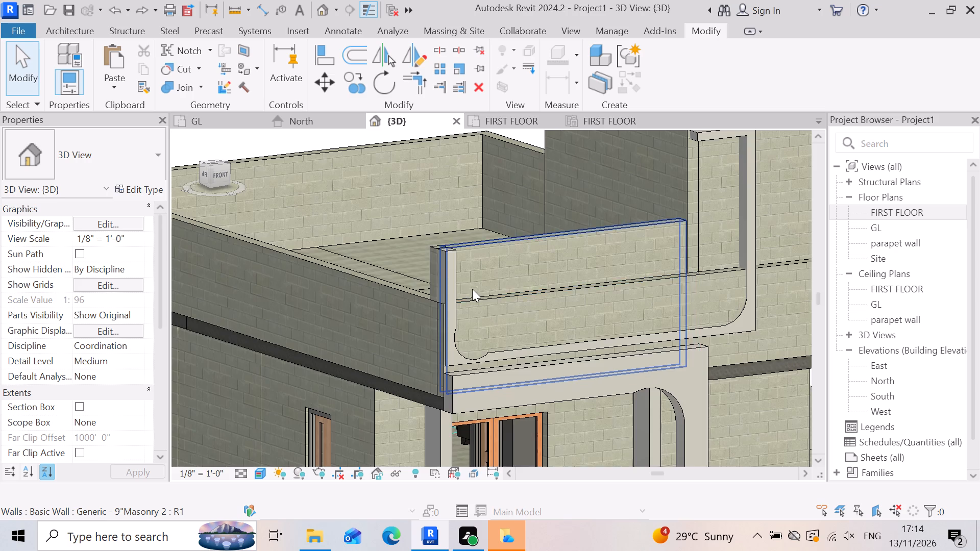
Widen the stepped band's short upright at the parapet end by stretching its inner face slightly toward the tower.
scroll(467, 284, "up", 2)
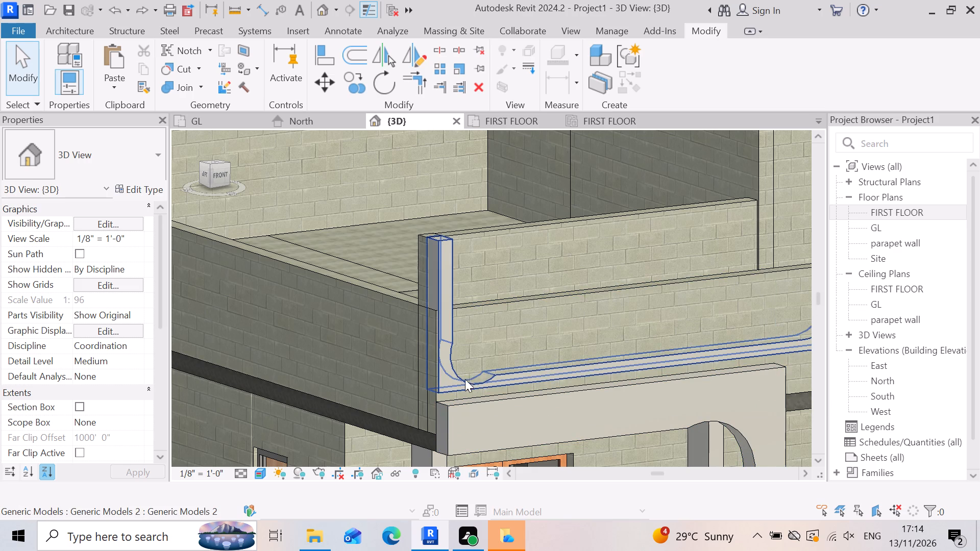
left_click(445, 368)
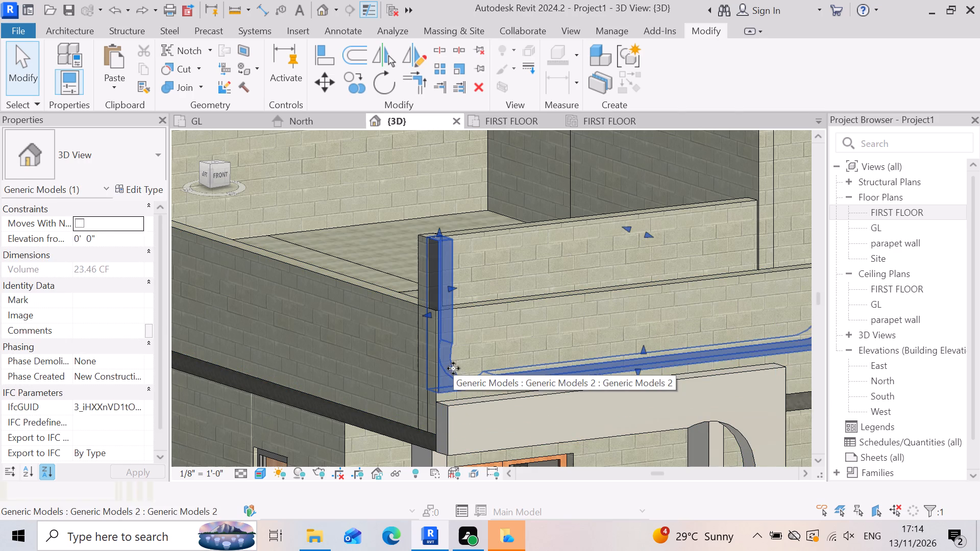
scroll(671, 348, "up", 1)
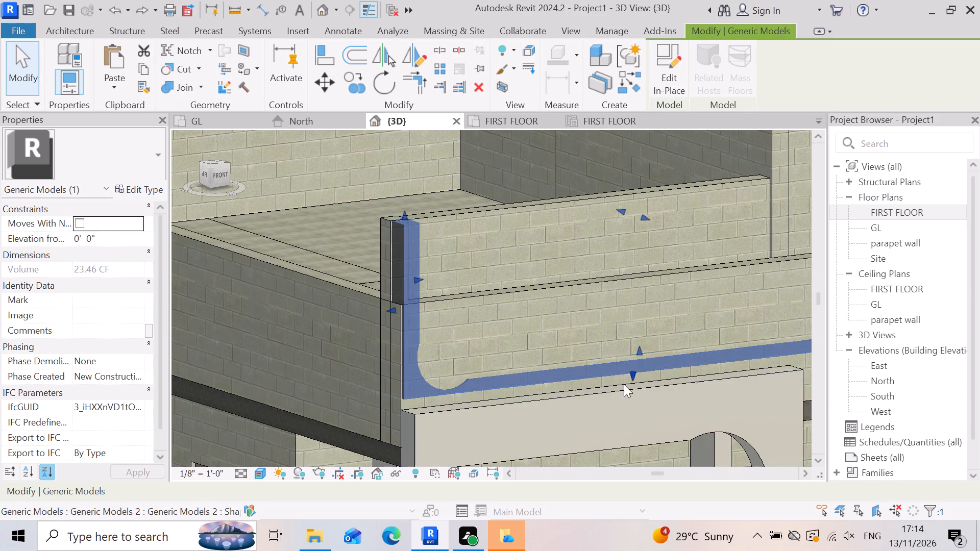
scroll(514, 363, "down", 4)
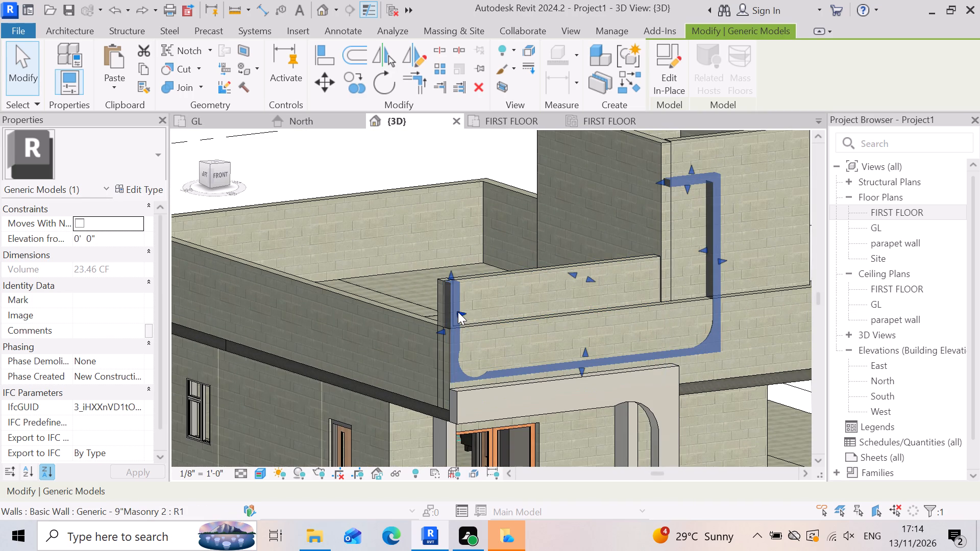
left_click_drag(459, 311, 480, 294)
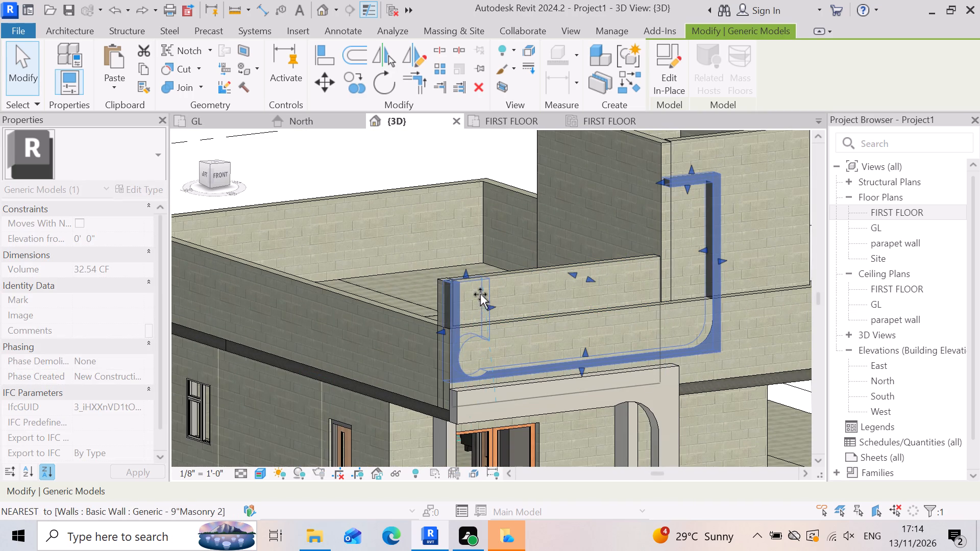
left_click_drag(480, 294, 469, 282)
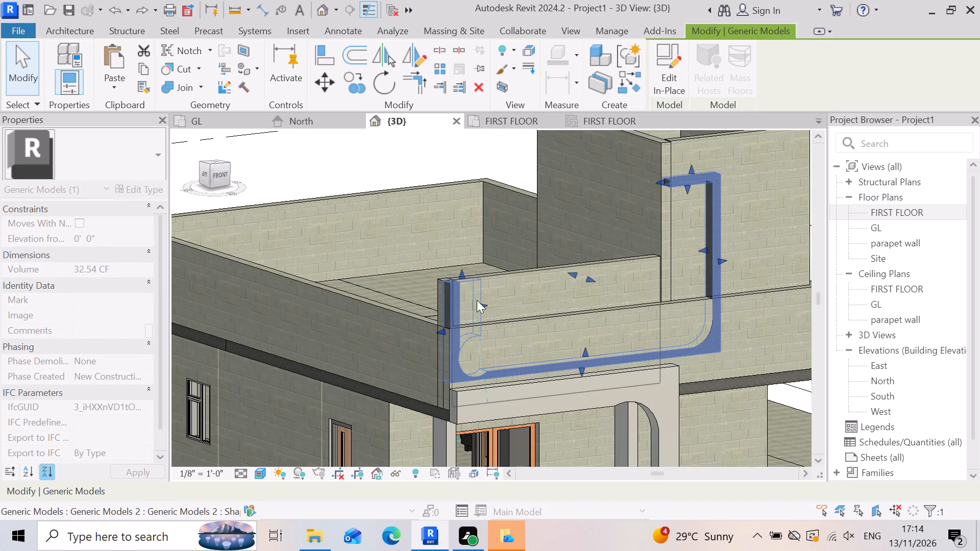
scroll(494, 327, "up", 2)
left_click_drag(477, 300, 470, 302)
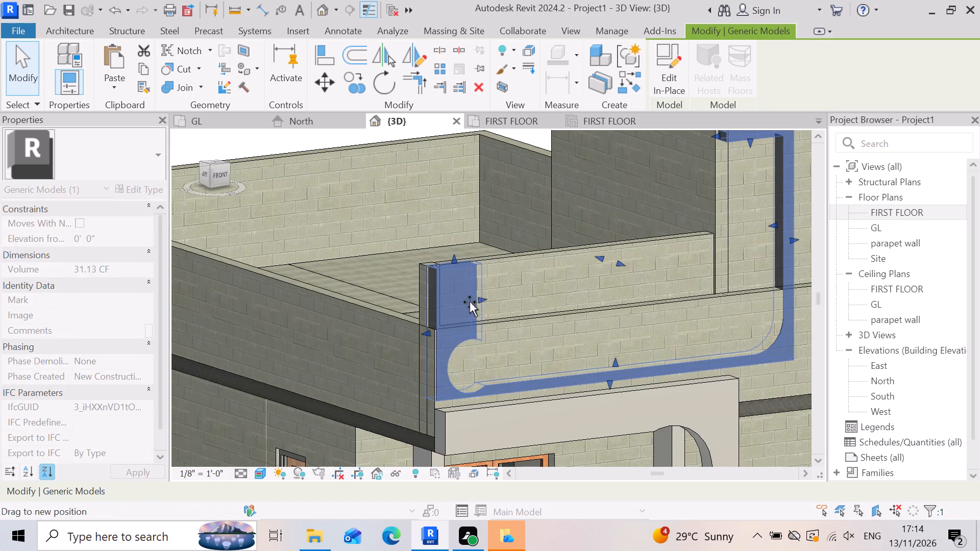
left_click_drag(470, 302, 457, 305)
left_click(457, 305)
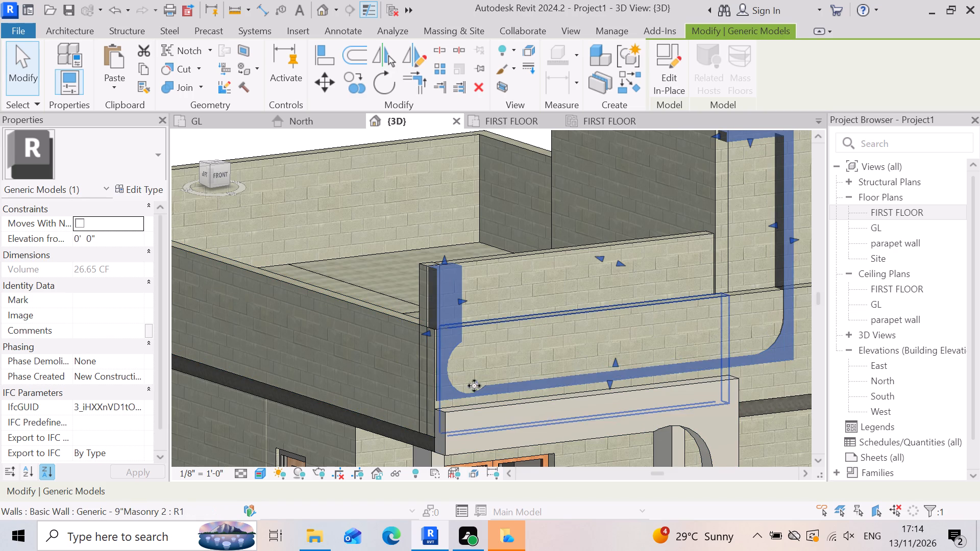
left_click(345, 205)
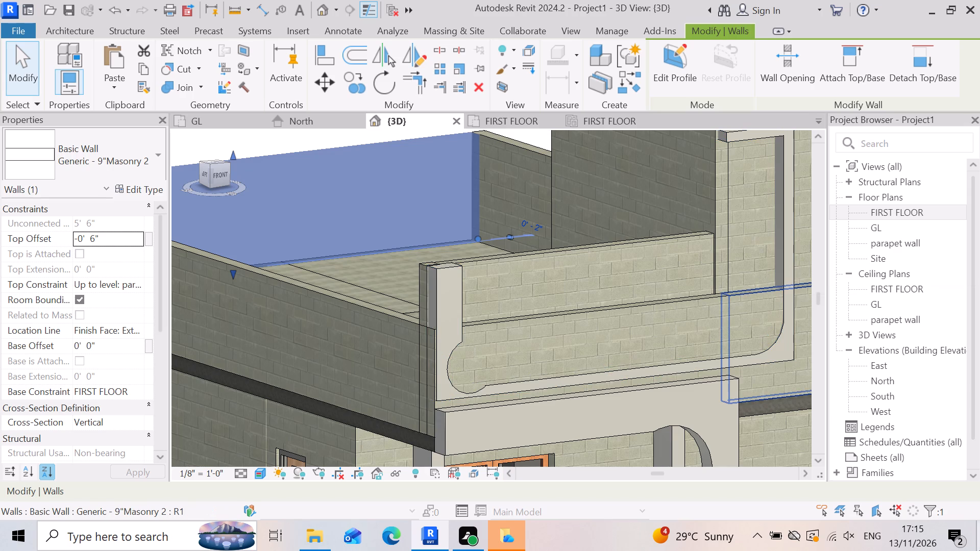
scroll(620, 302, "down", 9)
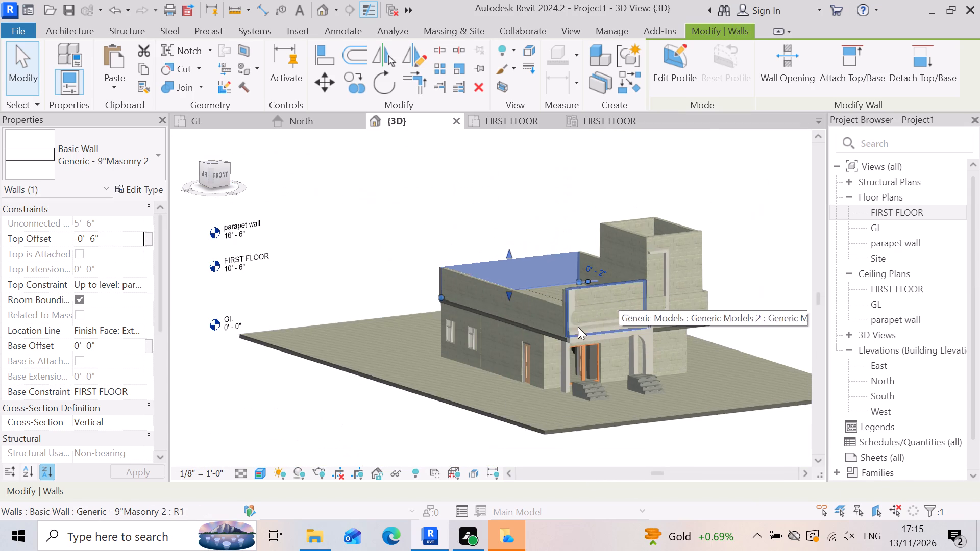
left_click(349, 432)
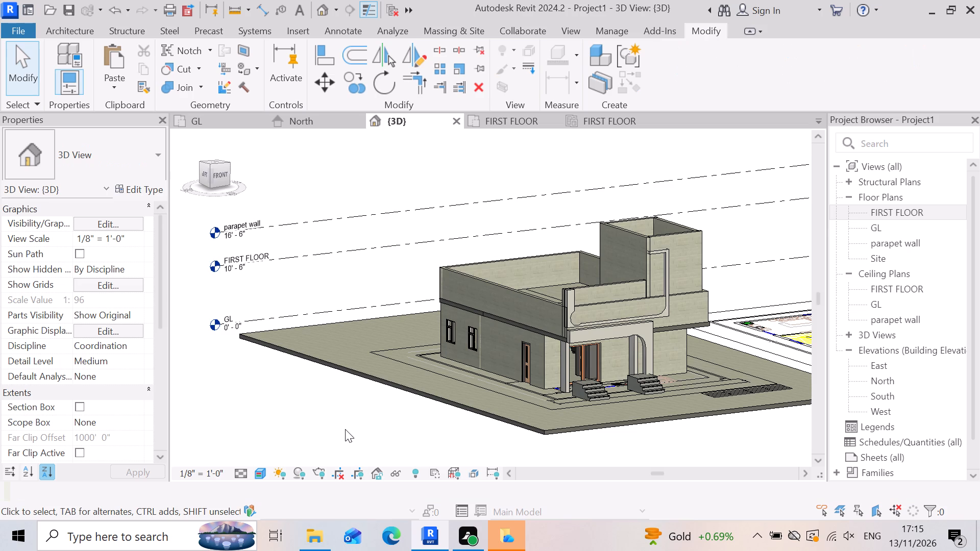
Narrow the band's short upright slightly by pulling its inner face back toward the parapet corner.
scroll(624, 309, "up", 7)
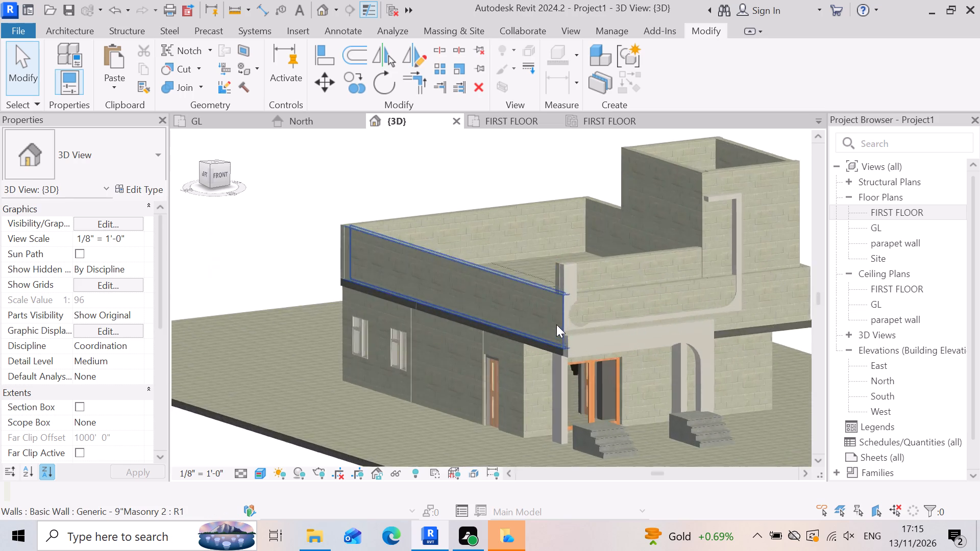
scroll(556, 324, "up", 3)
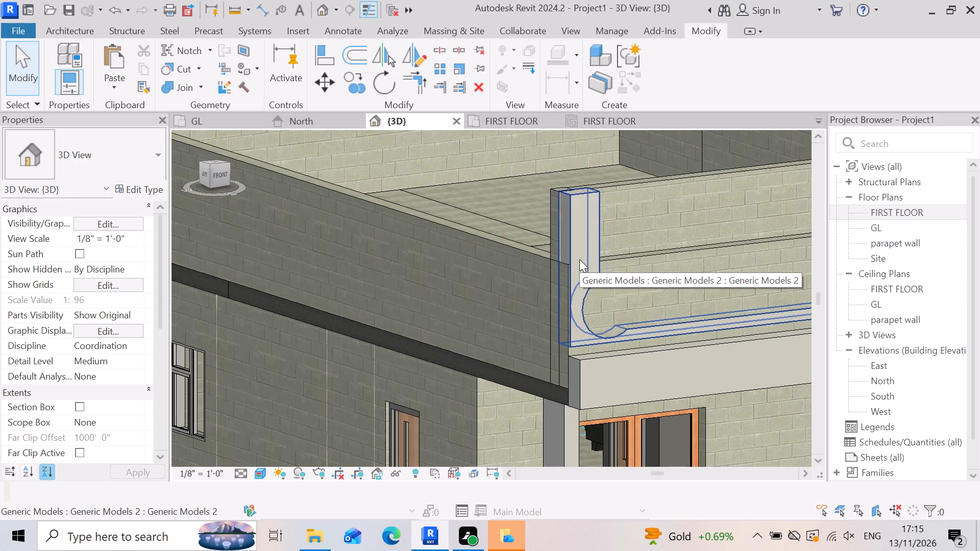
left_click(589, 258)
scroll(650, 264, "up", 3)
scroll(560, 215, "up", 1)
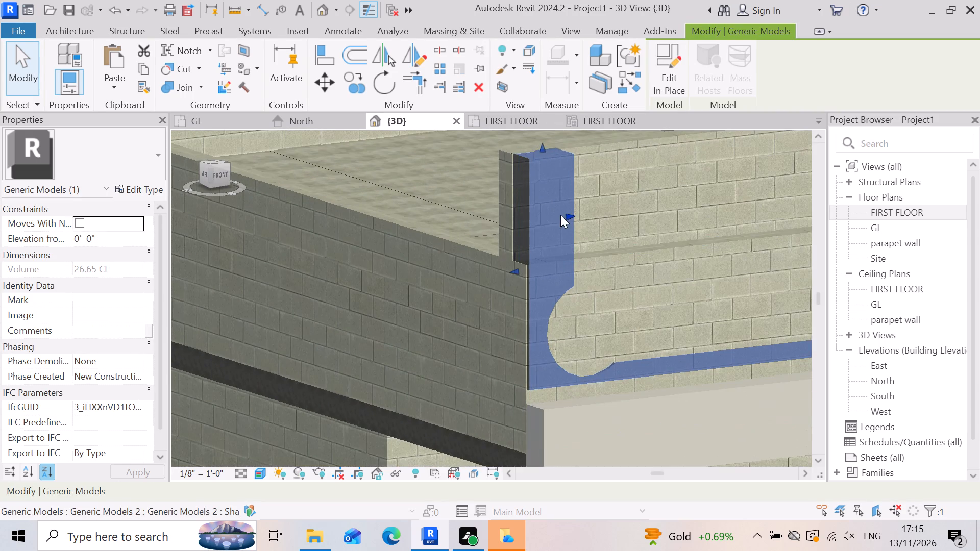
scroll(560, 215, "up", 4)
scroll(579, 254, "down", 3)
scroll(579, 252, "up", 2)
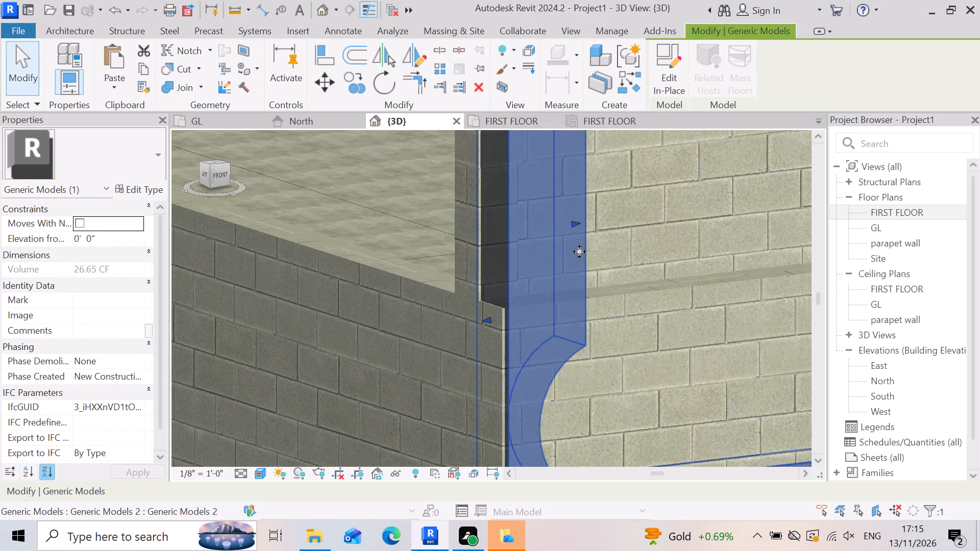
scroll(585, 227, "up", 3)
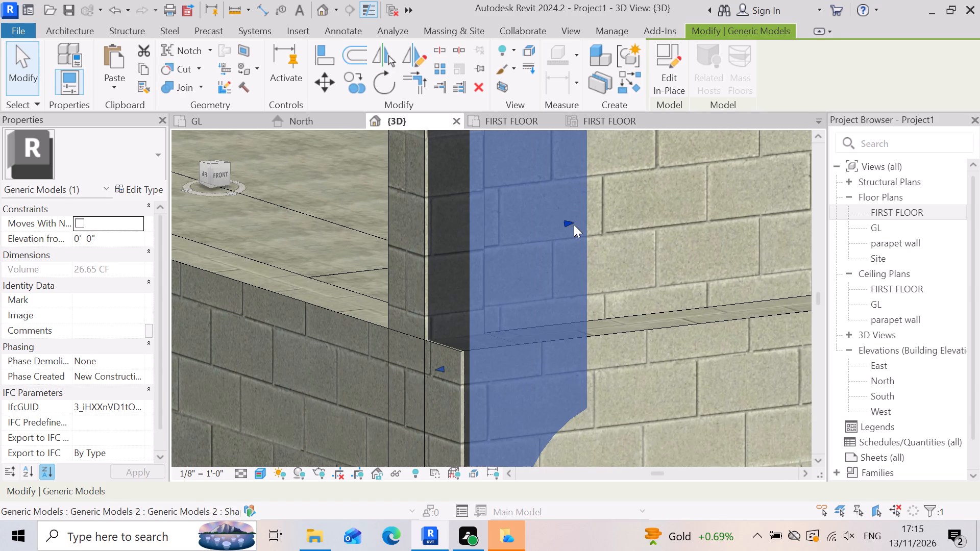
left_click_drag(572, 224, 537, 238)
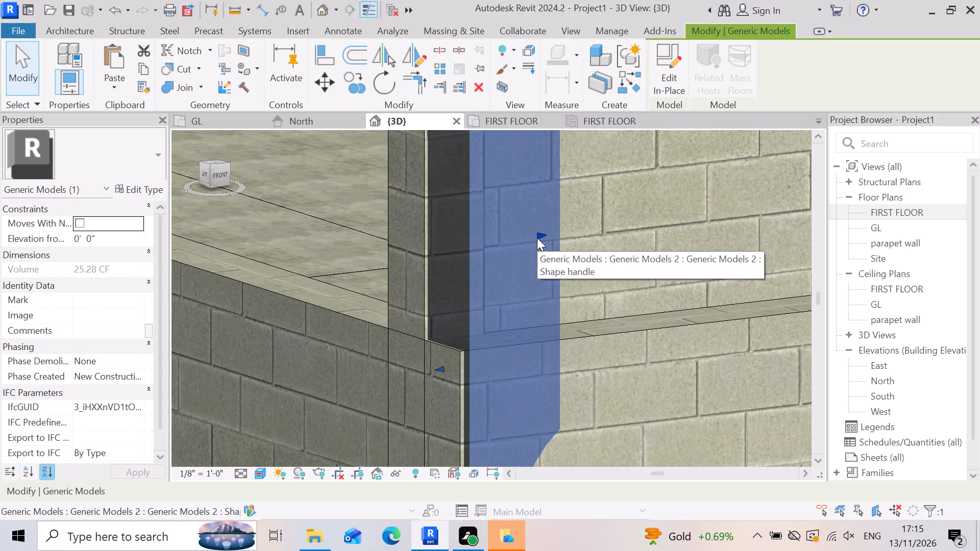
scroll(521, 213, "down", 13)
scroll(507, 270, "down", 2)
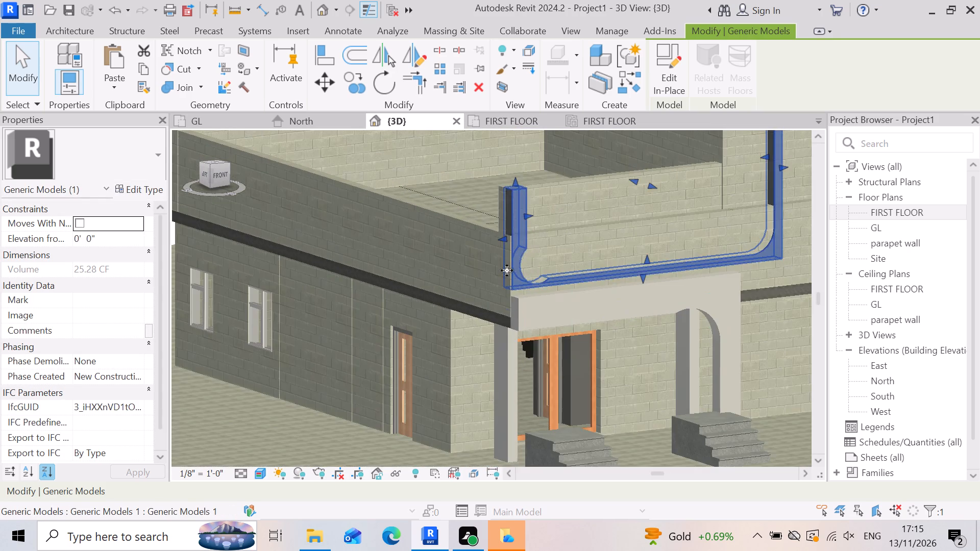
scroll(507, 270, "down", 6)
left_click(533, 404)
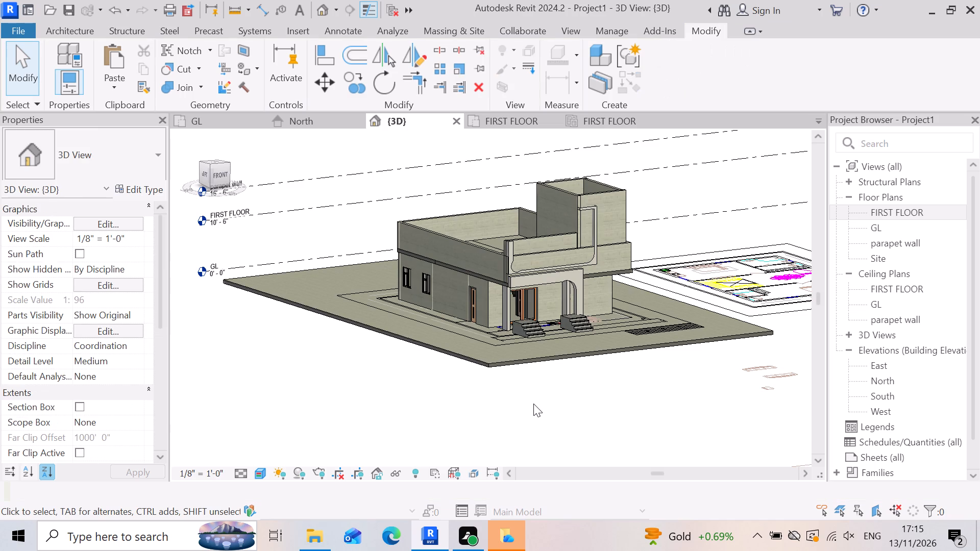
Examine the stepped band's proportions, comparing the short upright, the horizontal run above the portal and the tall upright on the tower.
scroll(536, 386, "up", 2)
scroll(725, 168, "up", 3)
scroll(532, 172, "up", 3)
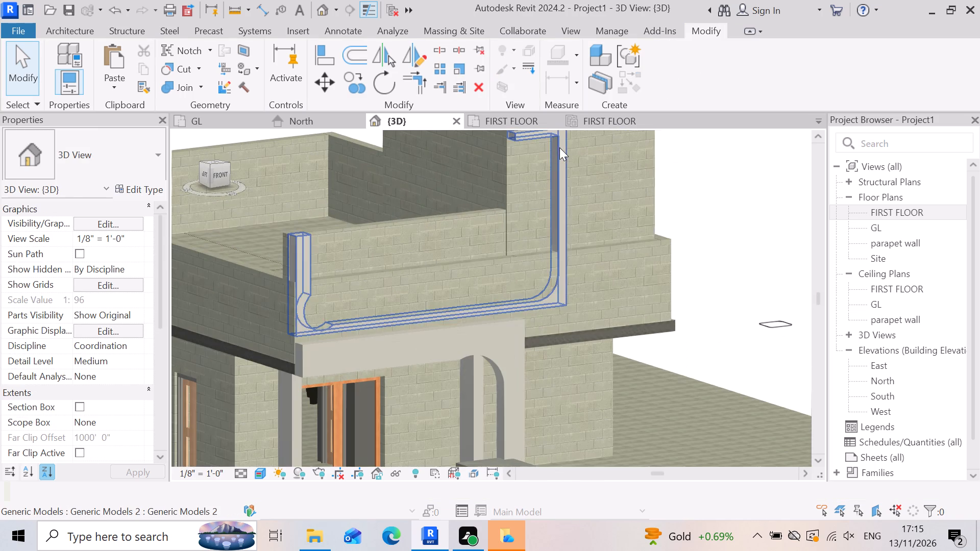
left_click(561, 213)
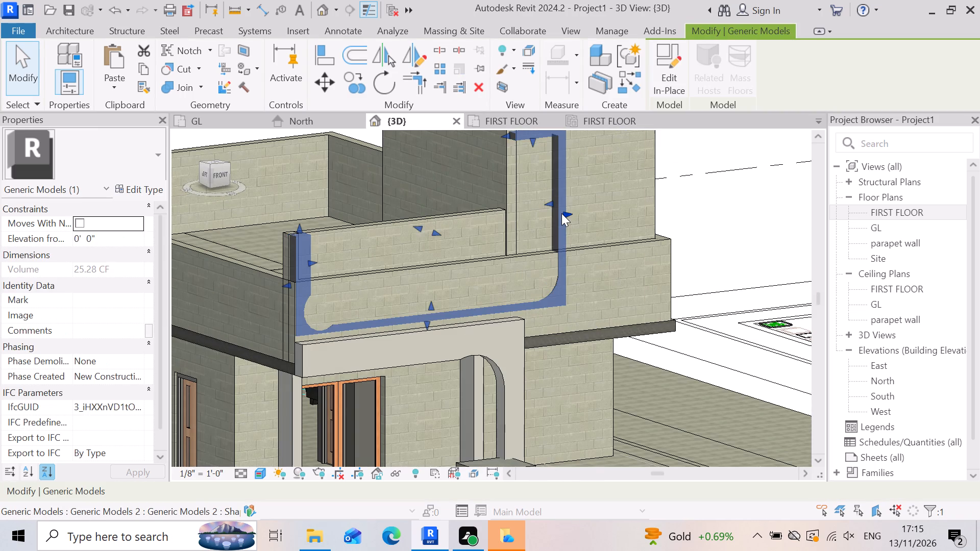
scroll(461, 296, "down", 4)
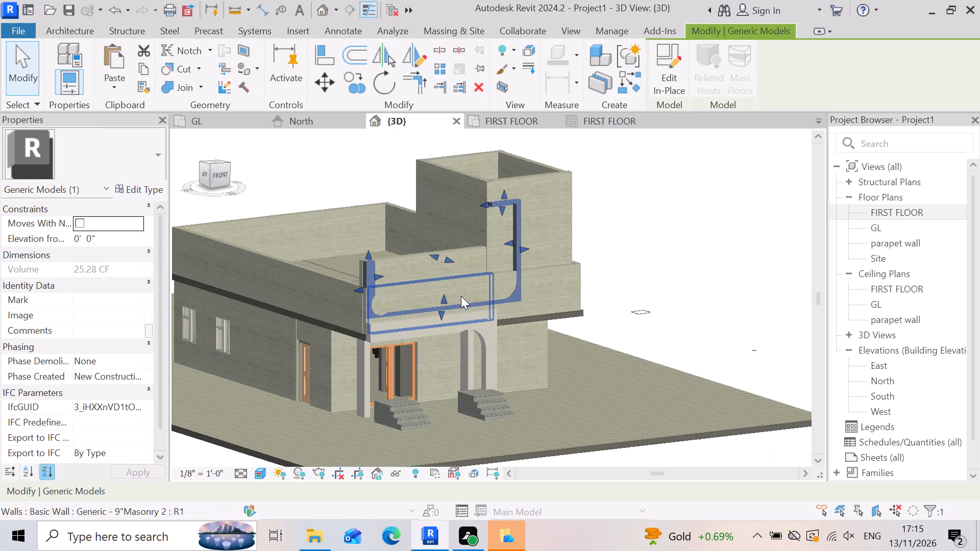
scroll(364, 268, "up", 4)
scroll(432, 278, "down", 8)
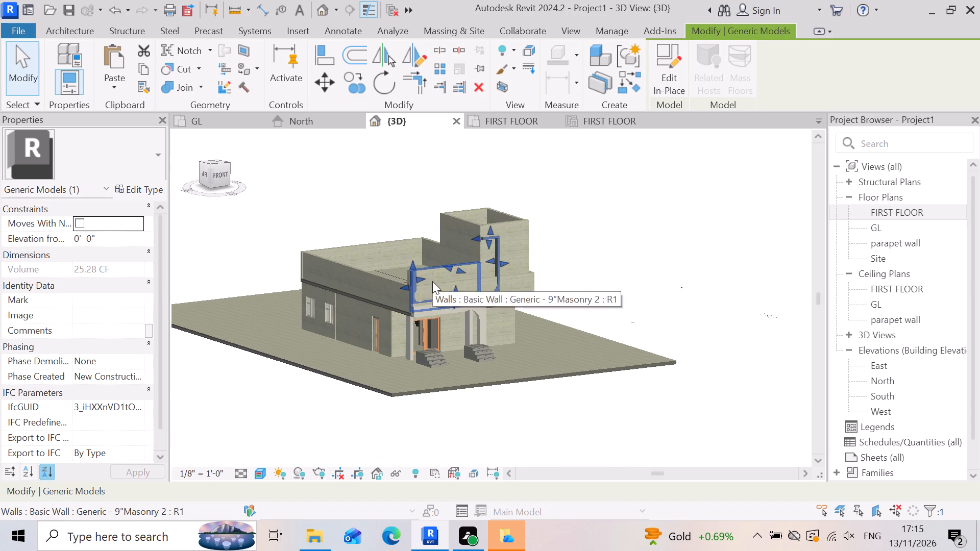
scroll(427, 318, "up", 10)
scroll(417, 269, "down", 3)
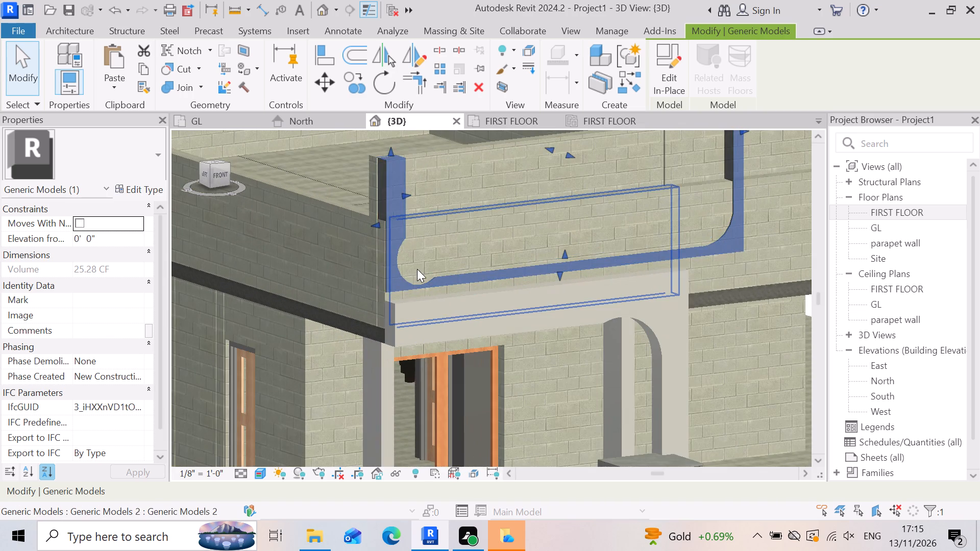
scroll(435, 273, "down", 8)
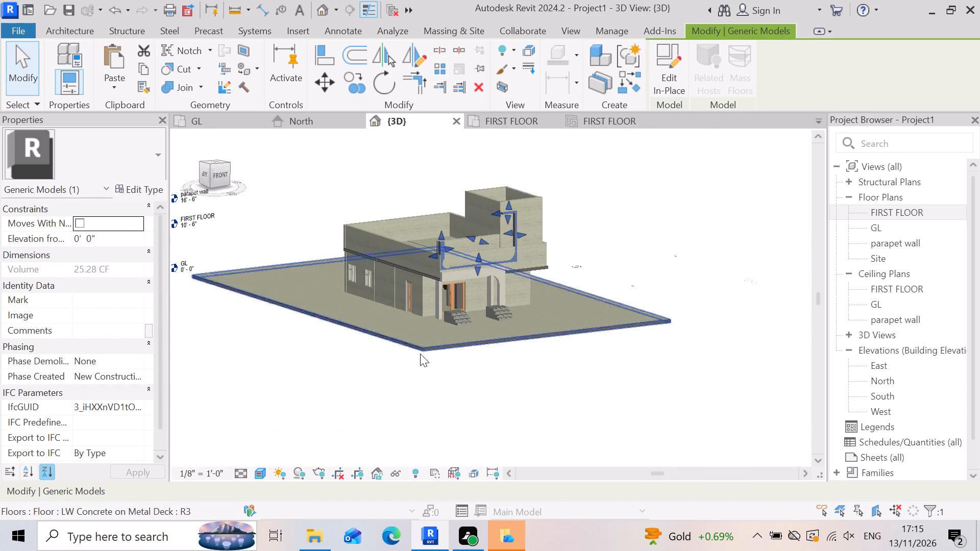
left_click(330, 374)
scroll(553, 192, "up", 2)
scroll(430, 305, "up", 5)
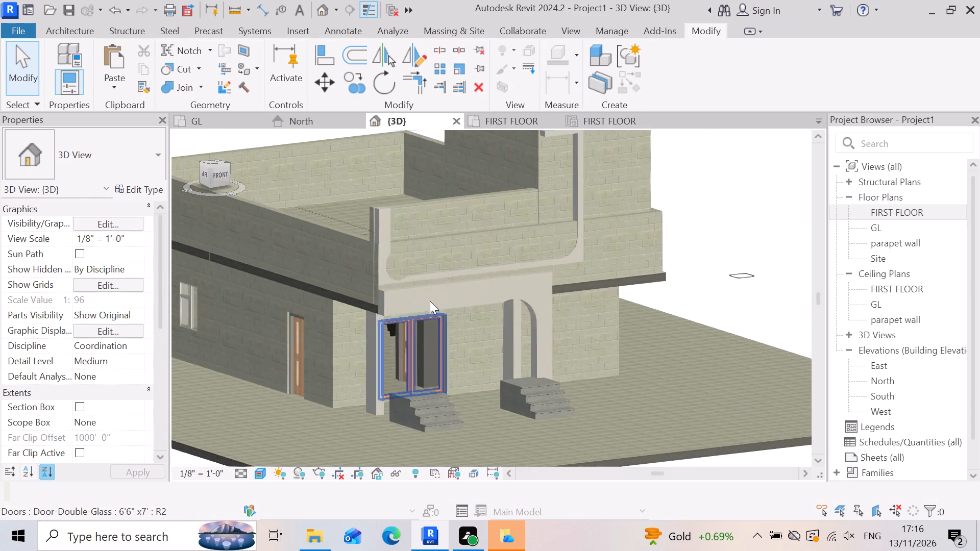
scroll(430, 301, "up", 5)
scroll(390, 268, "up", 5)
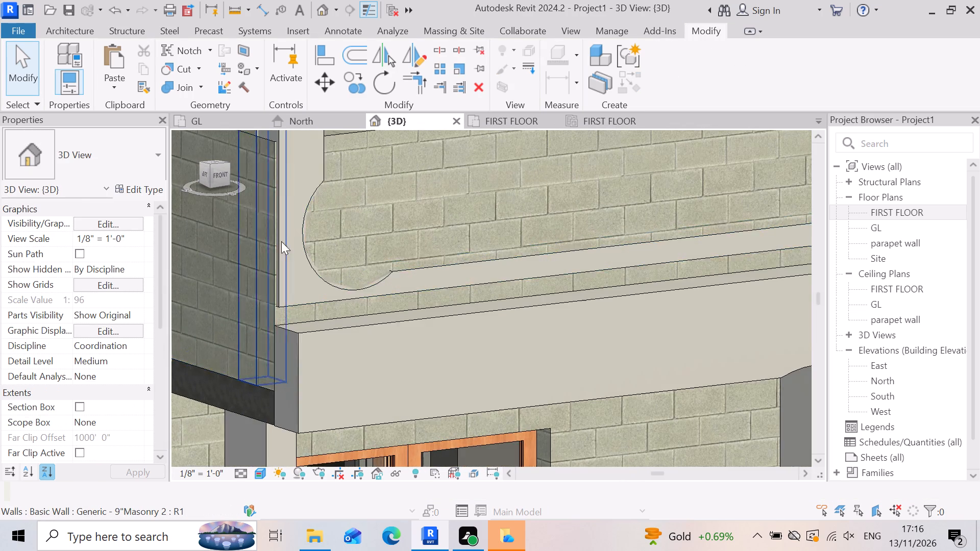
scroll(293, 241, "up", 1)
scroll(313, 242, "down", 3)
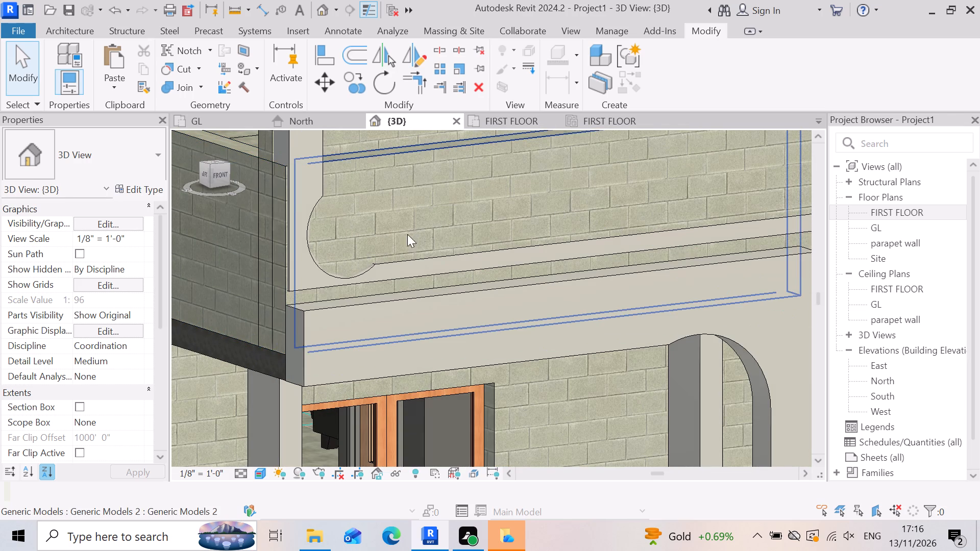
scroll(389, 261, "down", 4)
scroll(475, 248, "up", 6)
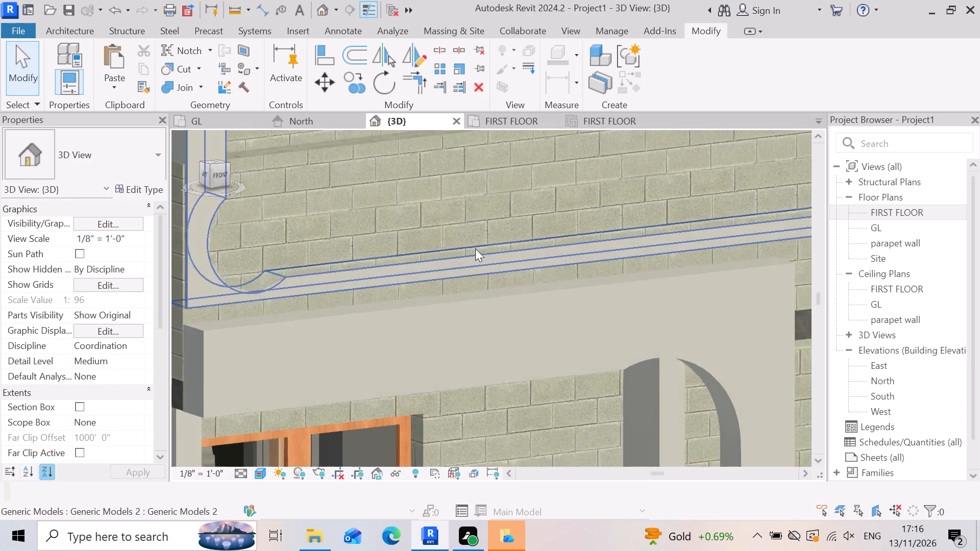
Examine the stepped band's horizontal run above the portal, up close and against the whole front facade.
left_click(398, 263)
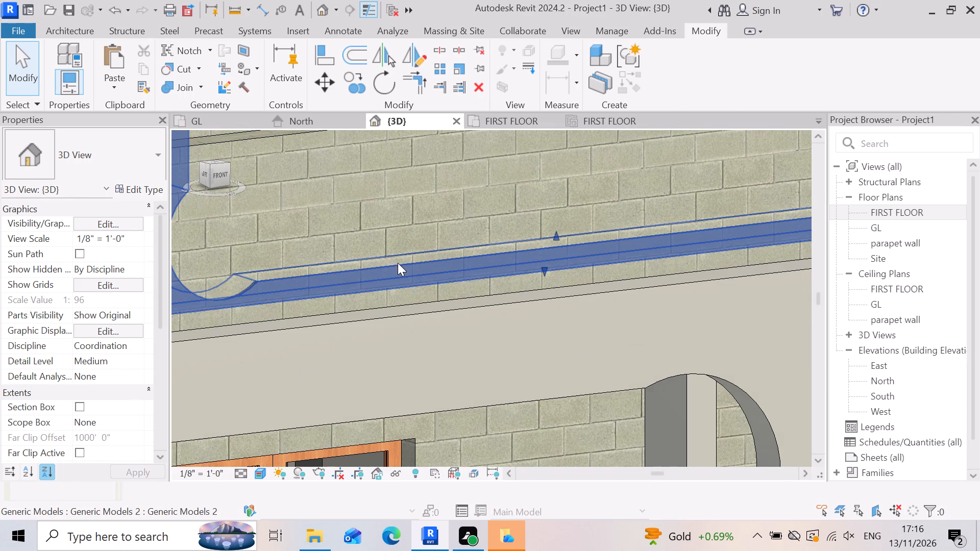
scroll(401, 260, "down", 3)
scroll(501, 241, "up", 3)
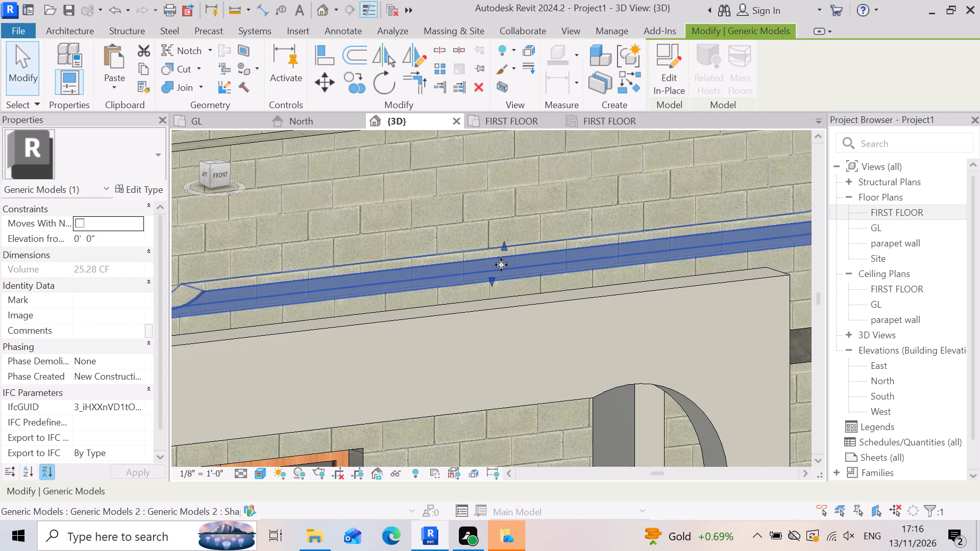
scroll(502, 197, "down", 5)
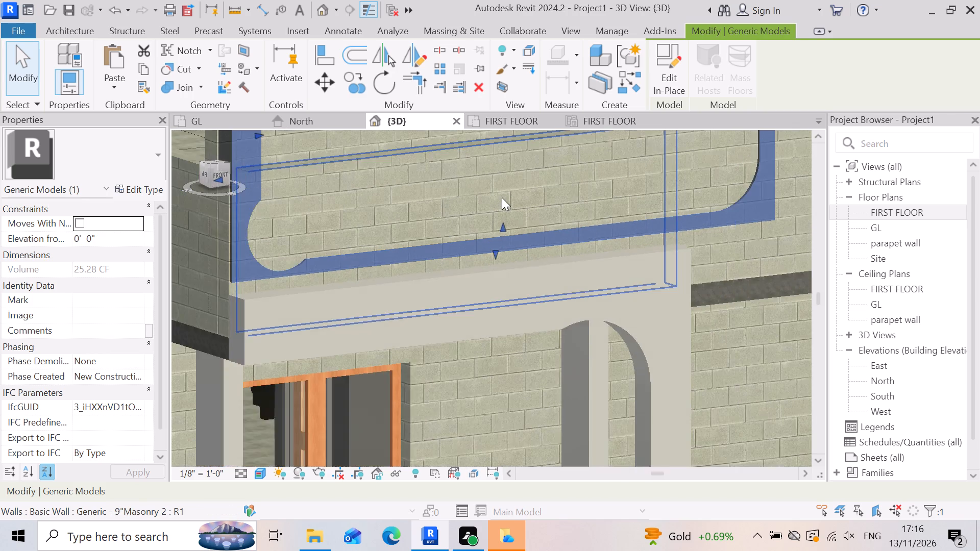
scroll(502, 197, "down", 1)
scroll(537, 237, "down", 3)
scroll(579, 209, "down", 2)
scroll(569, 223, "up", 1)
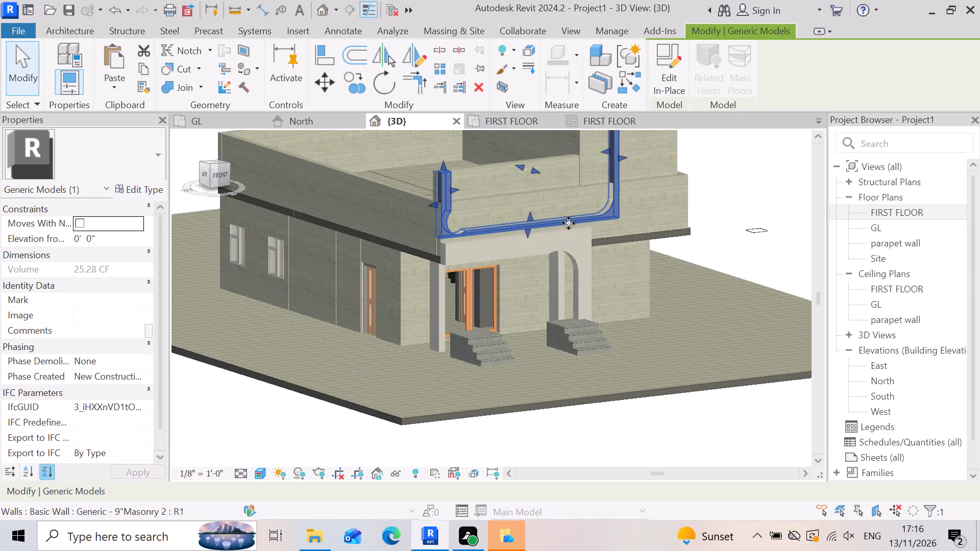
scroll(569, 223, "up", 3)
scroll(499, 218, "up", 16)
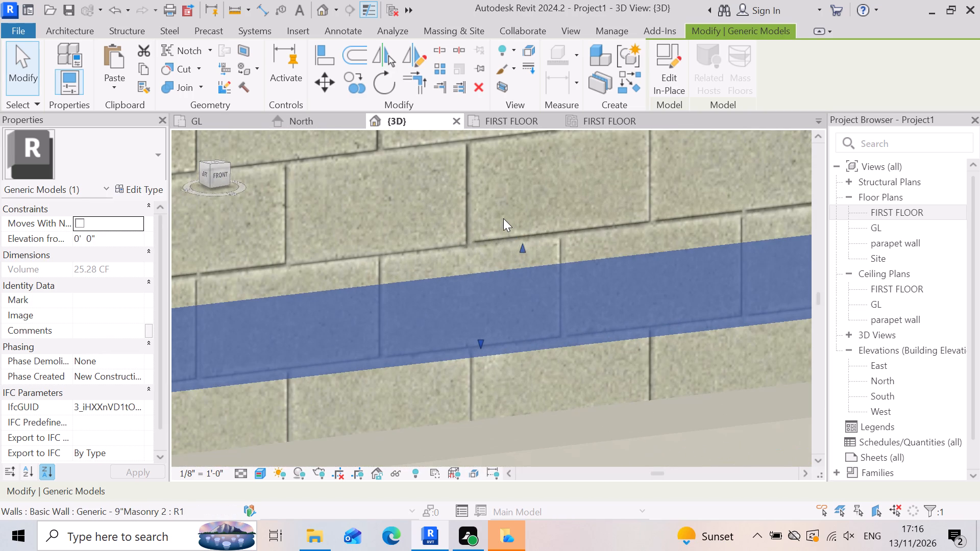
scroll(507, 251, "down", 17)
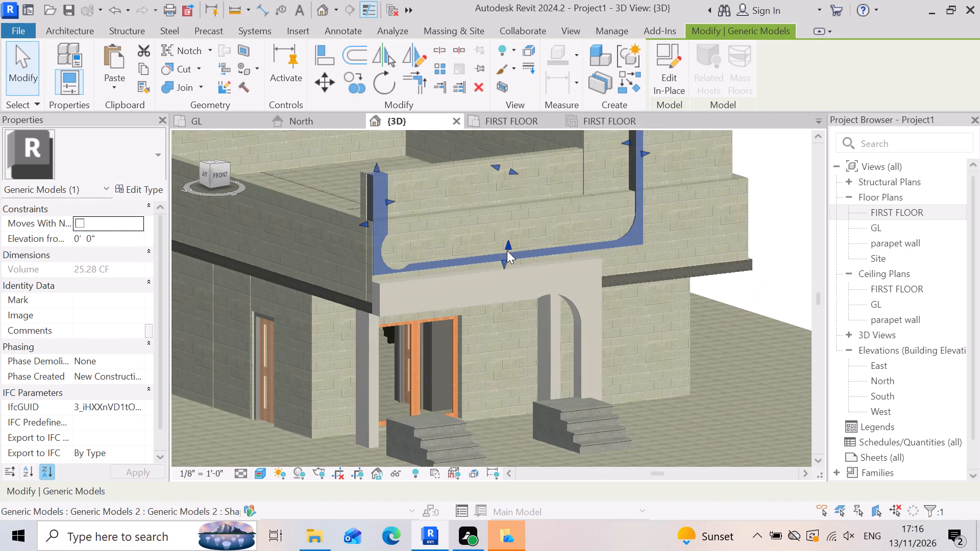
scroll(511, 216, "down", 7)
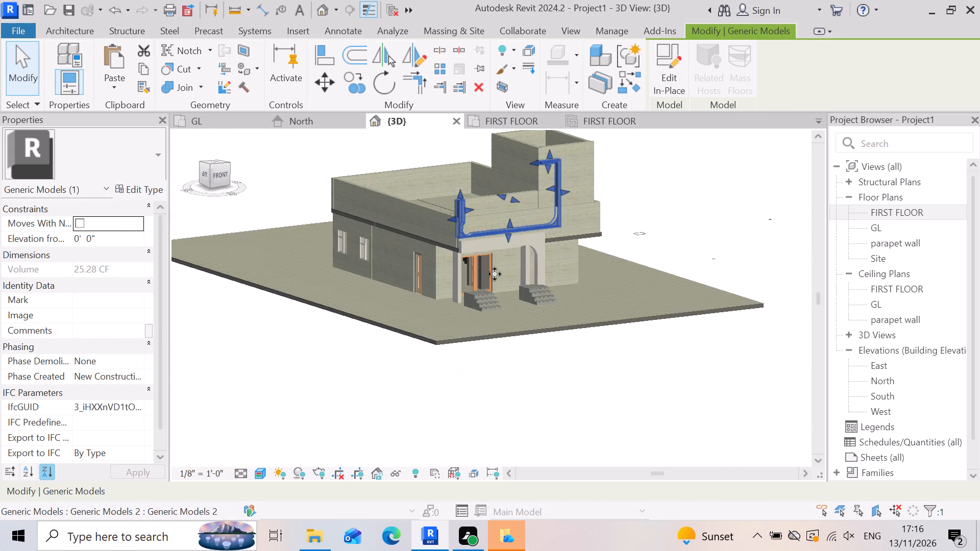
left_click(486, 401)
Examine the band's top arm and tall upright on the tower, and its short upright at the parapet corner.
scroll(522, 322, "up", 3)
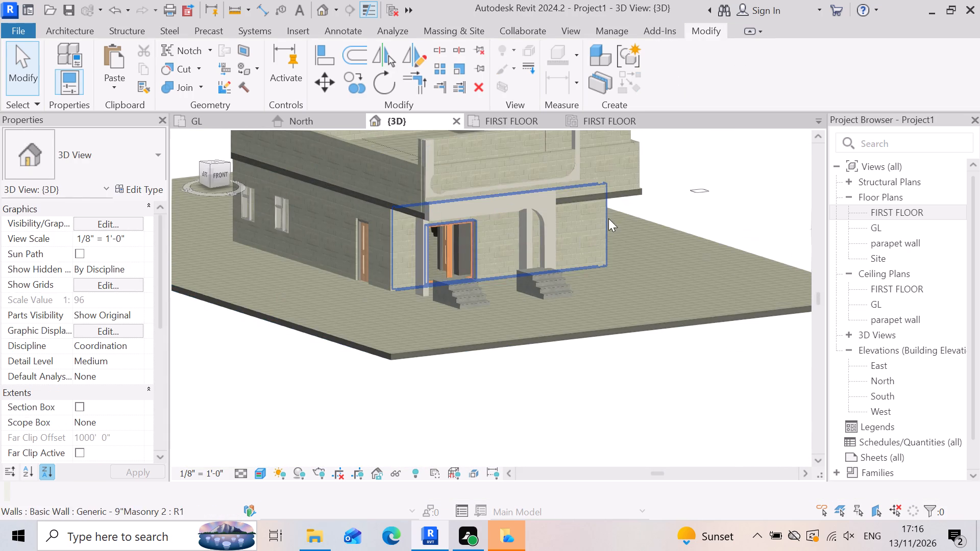
scroll(472, 259, "down", 4)
scroll(547, 136, "up", 8)
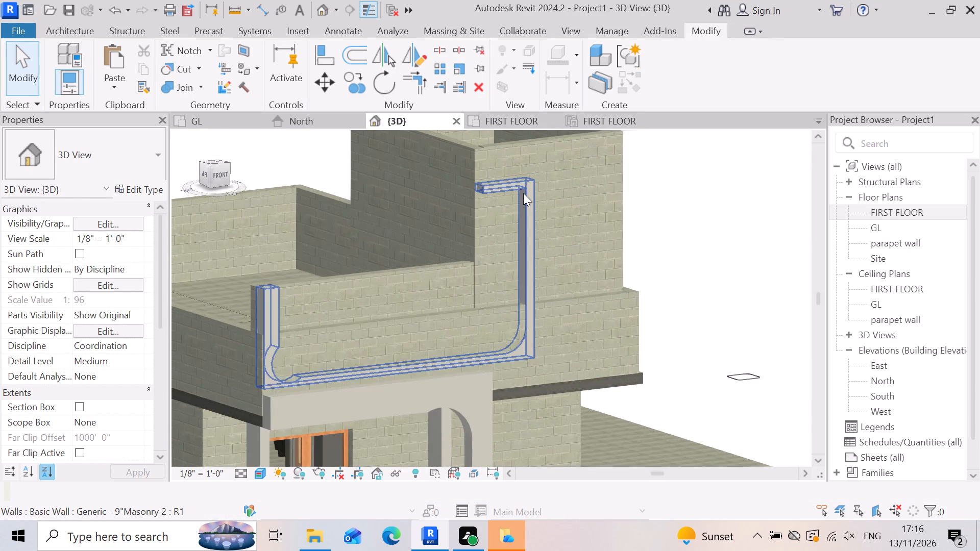
scroll(523, 196, "up", 2)
left_click(524, 183)
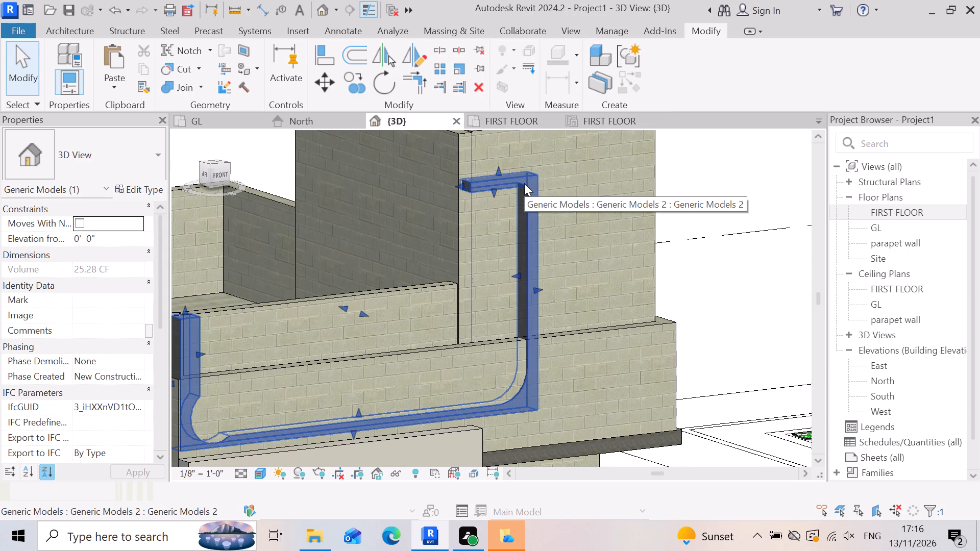
scroll(467, 263, "down", 8)
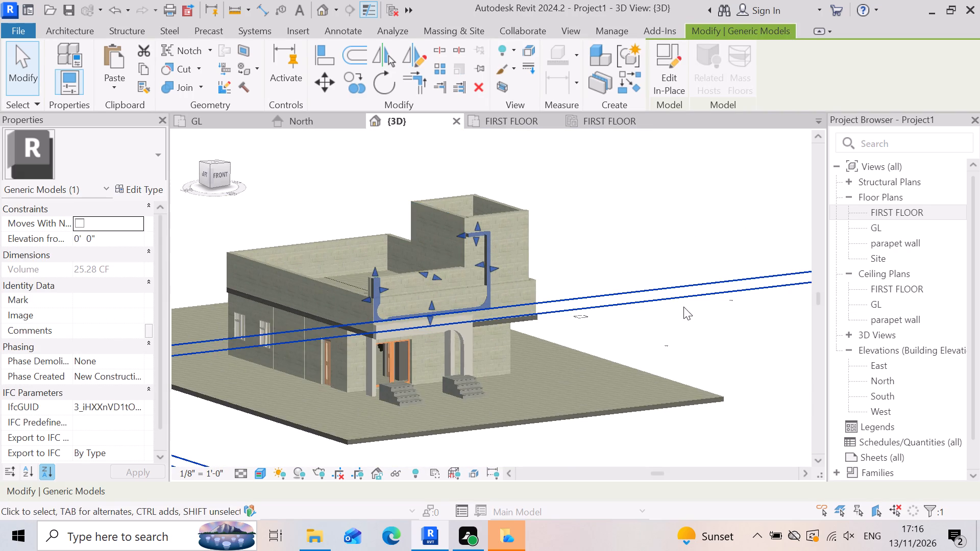
left_click(755, 425)
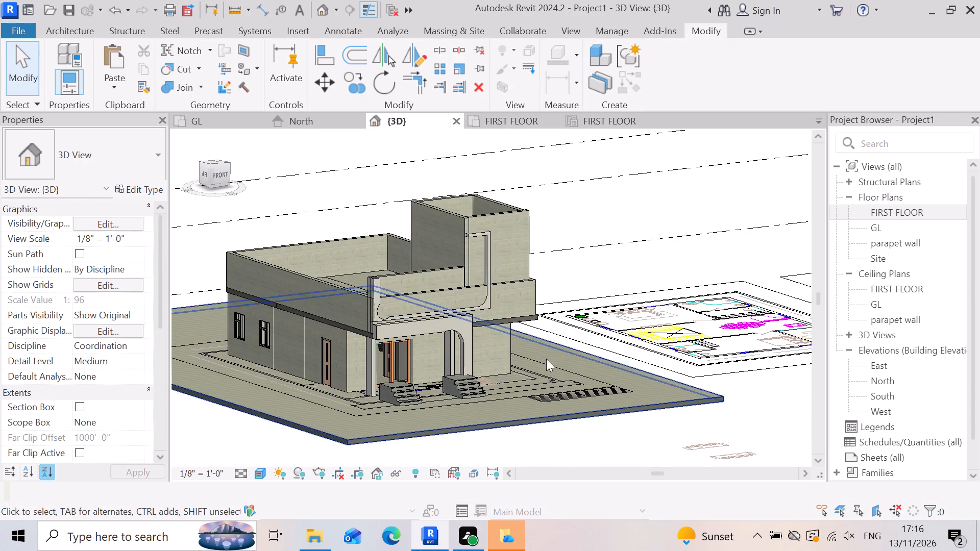
scroll(366, 257, "up", 2)
scroll(393, 334, "up", 7)
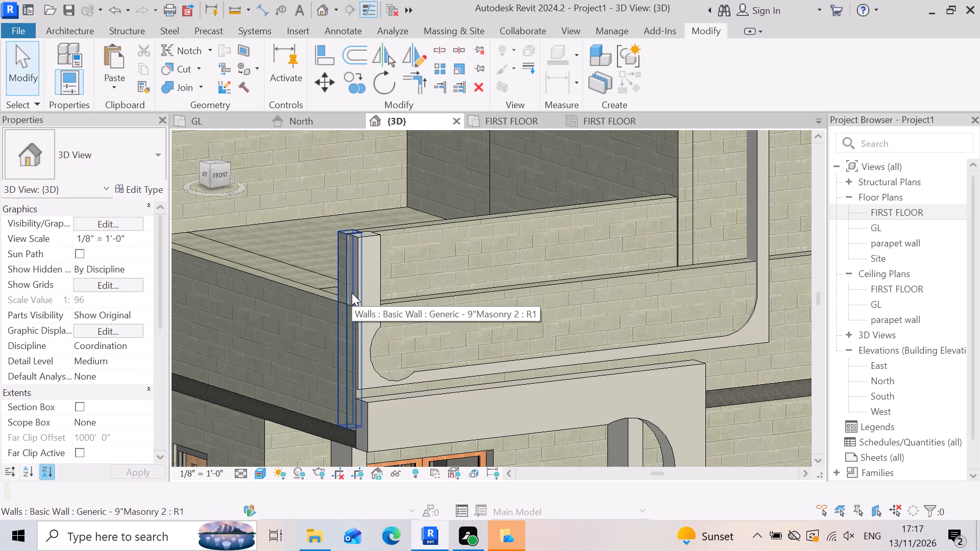
scroll(465, 396, "down", 3)
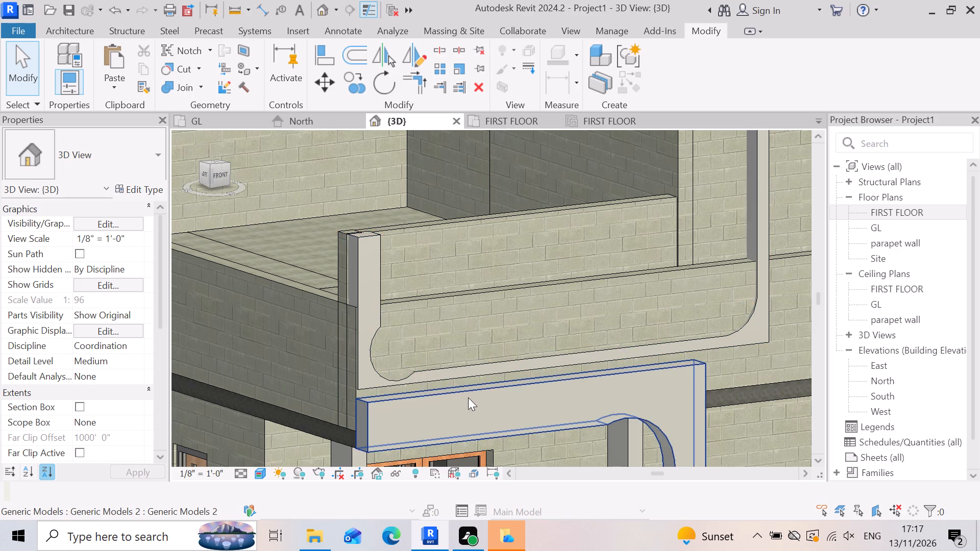
Lengthen the band's top horizontal arm on the tower by stretching its end face just past the tower's front corner.
scroll(662, 187, "up", 2)
scroll(598, 187, "up", 3)
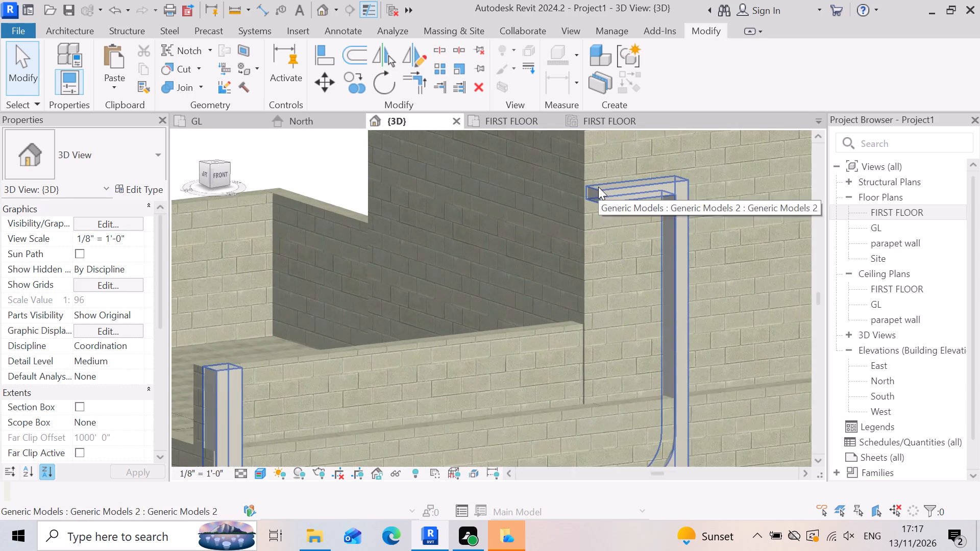
scroll(598, 187, "up", 4)
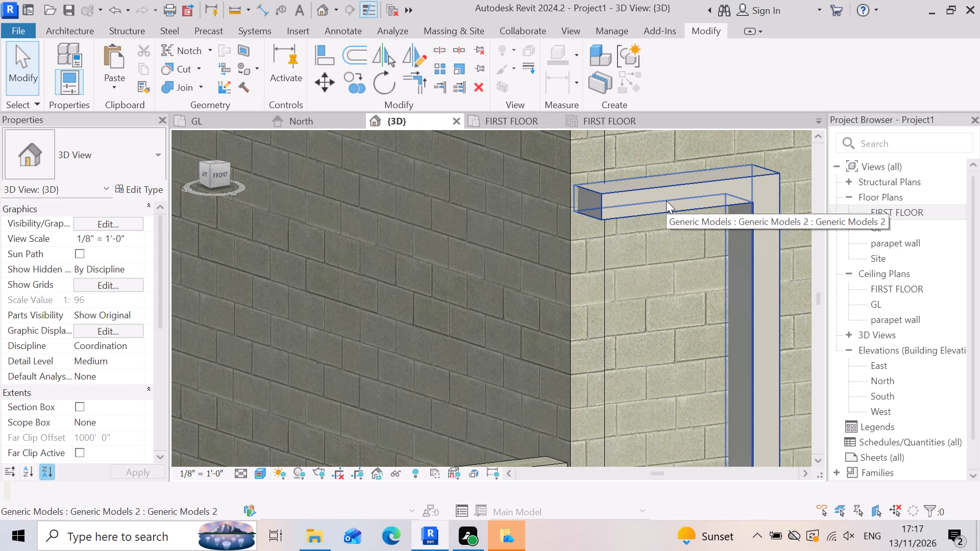
left_click(666, 201)
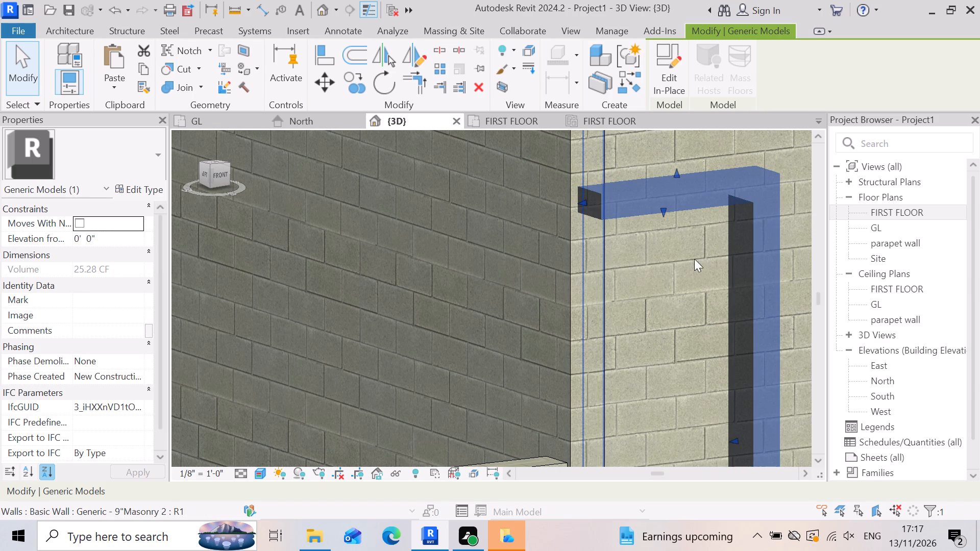
scroll(618, 232, "up", 6)
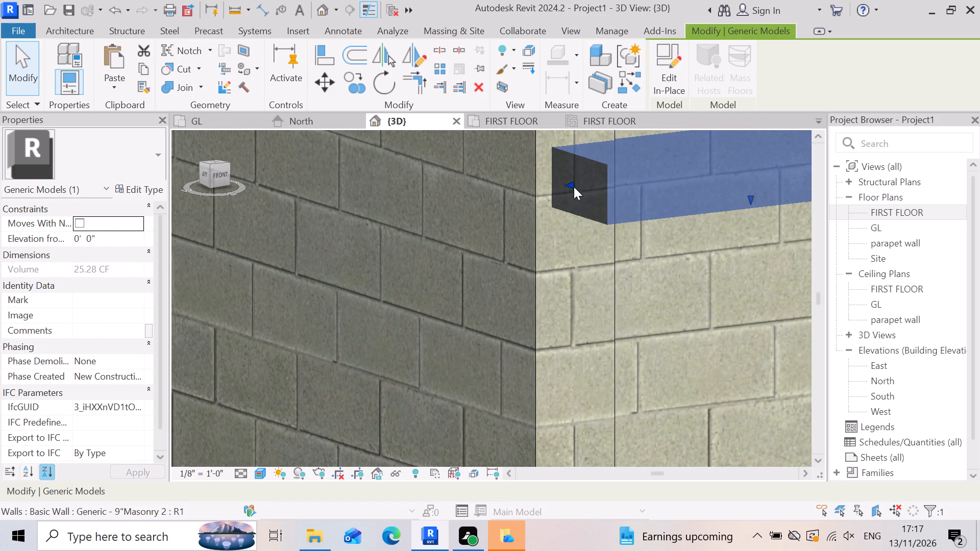
left_click_drag(574, 187, 568, 196)
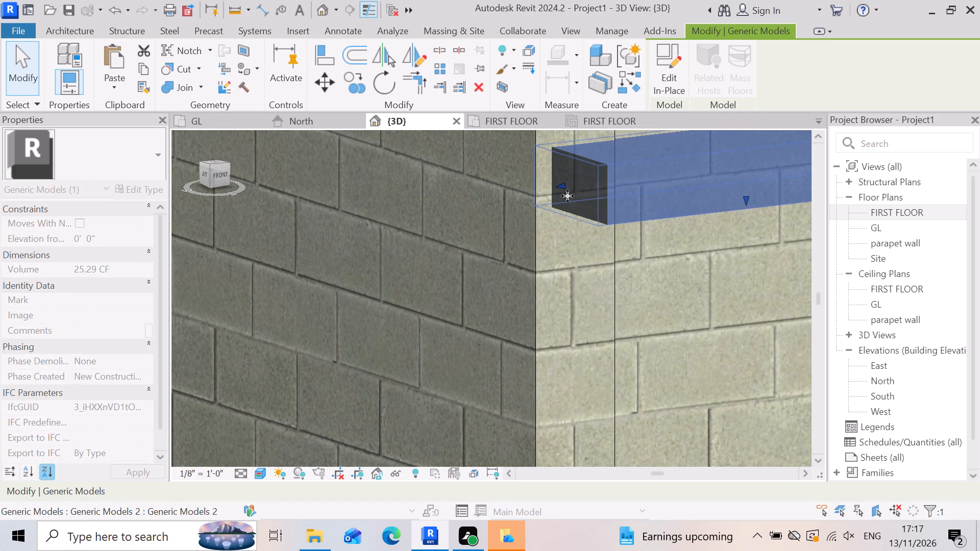
scroll(569, 211, "up", 5)
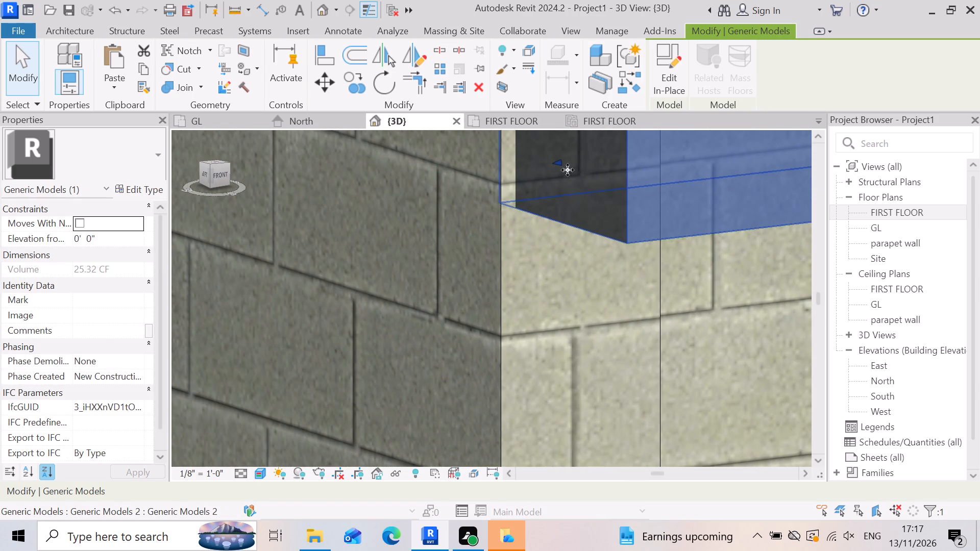
left_click_drag(566, 167, 552, 177)
left_click(552, 177)
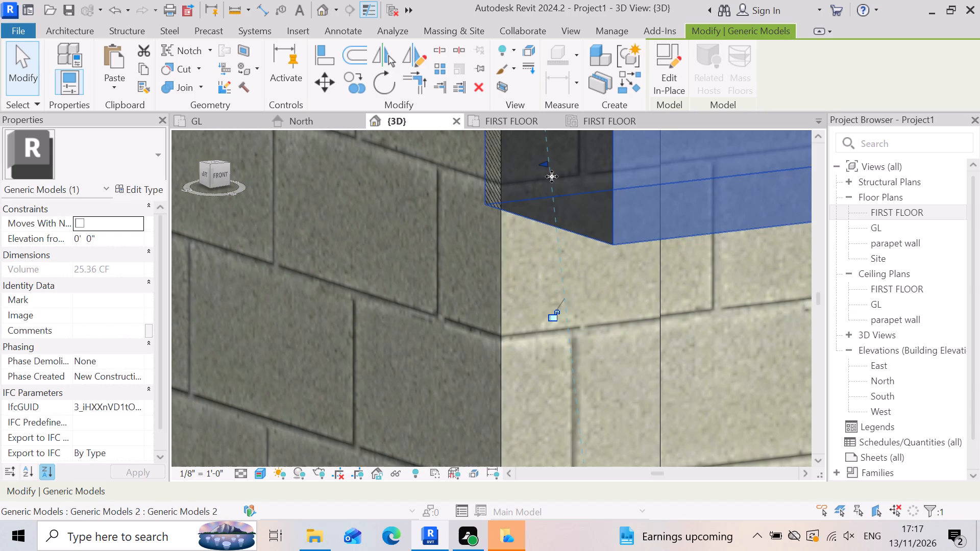
scroll(565, 181, "down", 20)
scroll(565, 181, "down", 3)
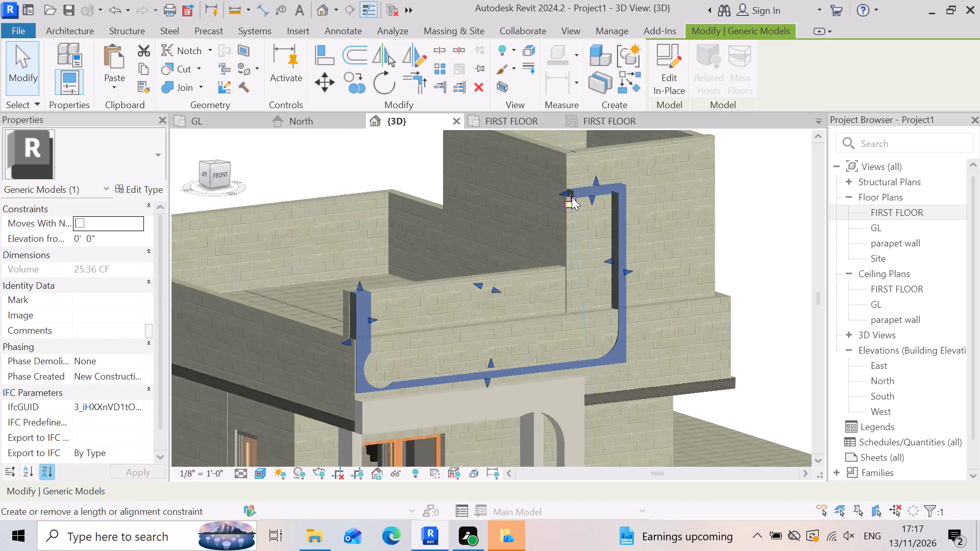
left_click(771, 252)
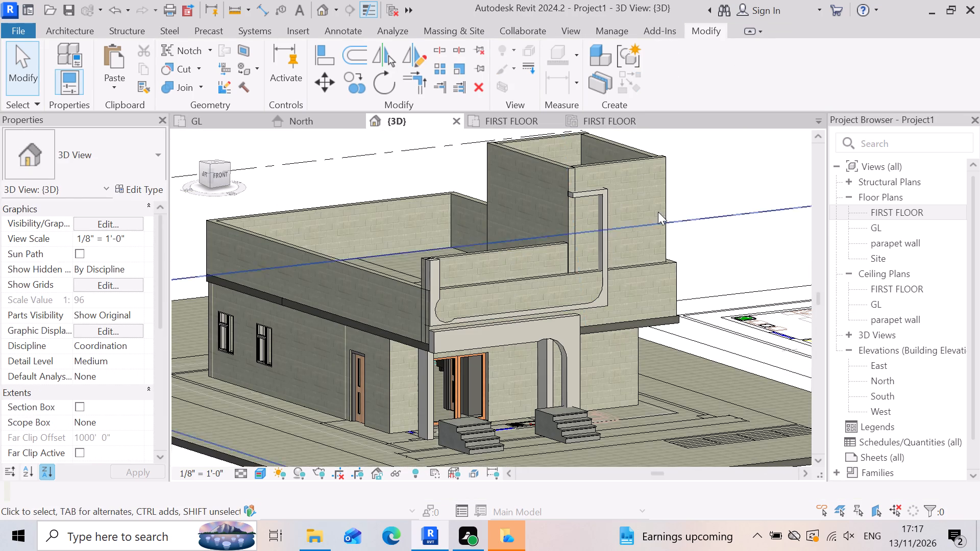
Inspect how the end of the band's top arm meets the tower's front corner.
scroll(627, 193, "up", 15)
scroll(537, 226, "up", 5)
scroll(578, 235, "down", 4)
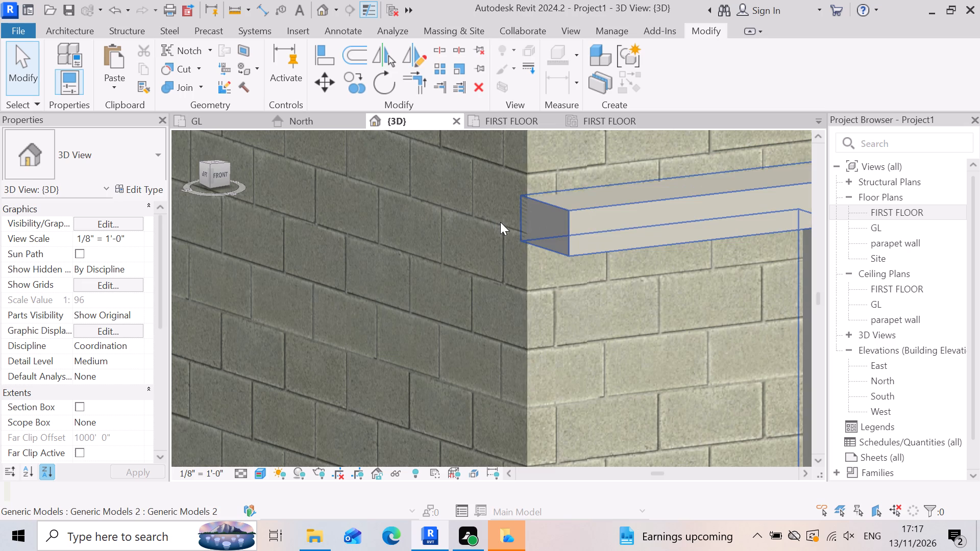
scroll(550, 239, "down", 3)
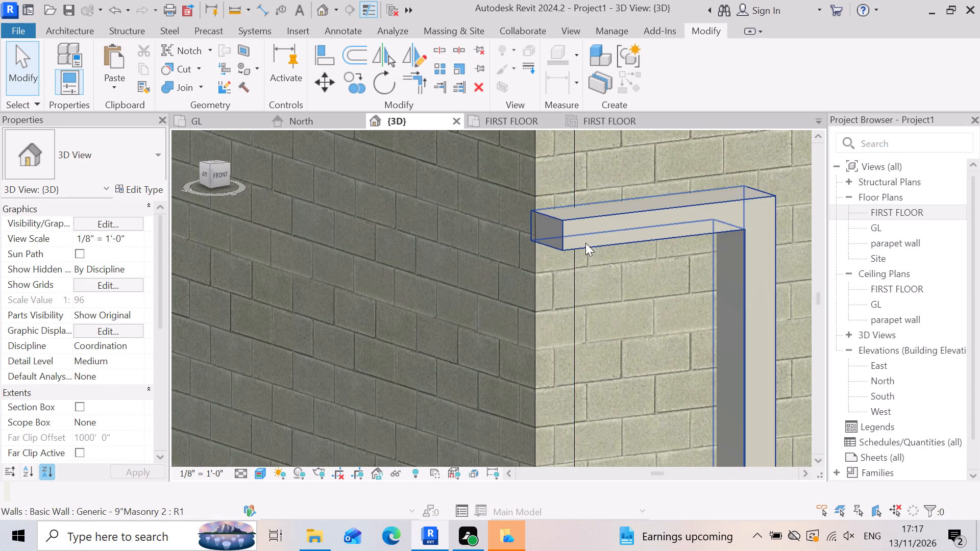
scroll(585, 243, "up", 5)
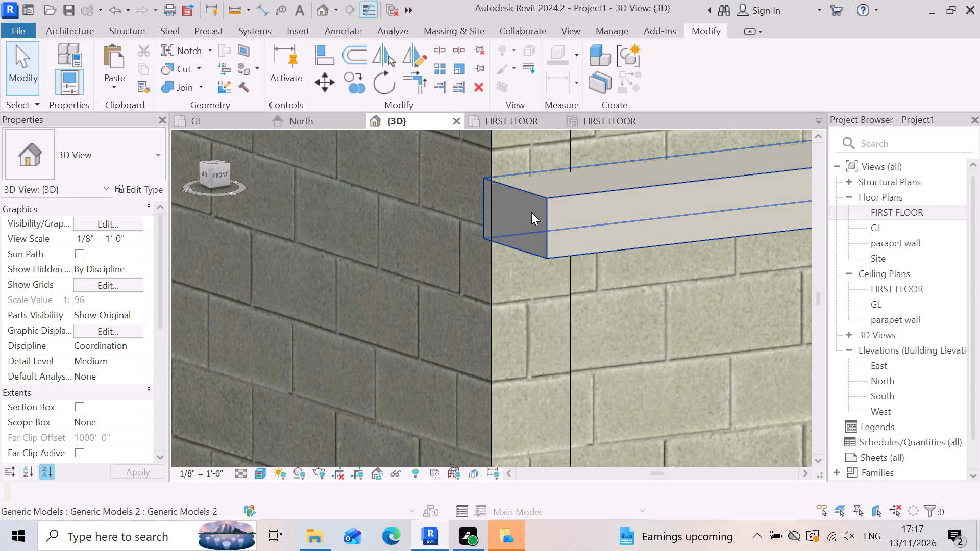
scroll(538, 201, "down", 4)
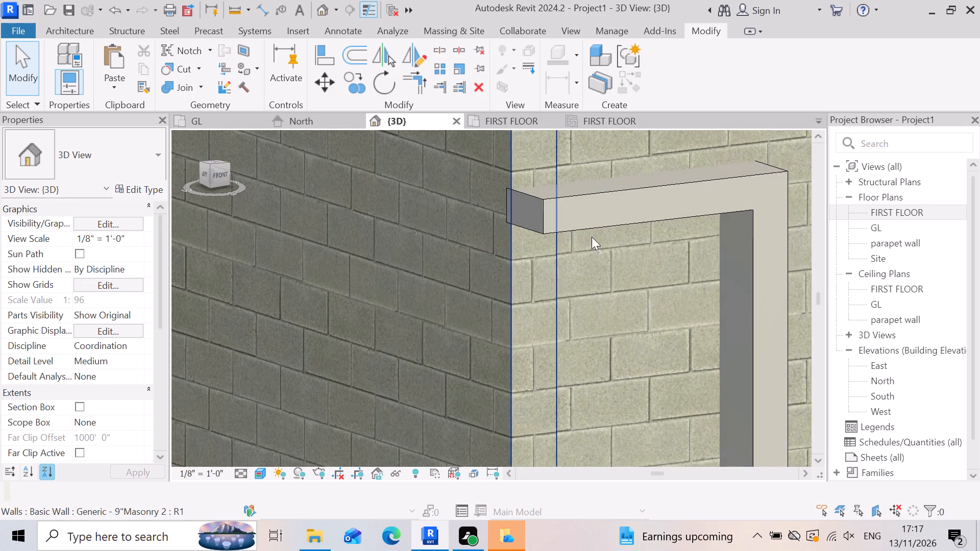
scroll(583, 226, "up", 2)
scroll(567, 206, "down", 2)
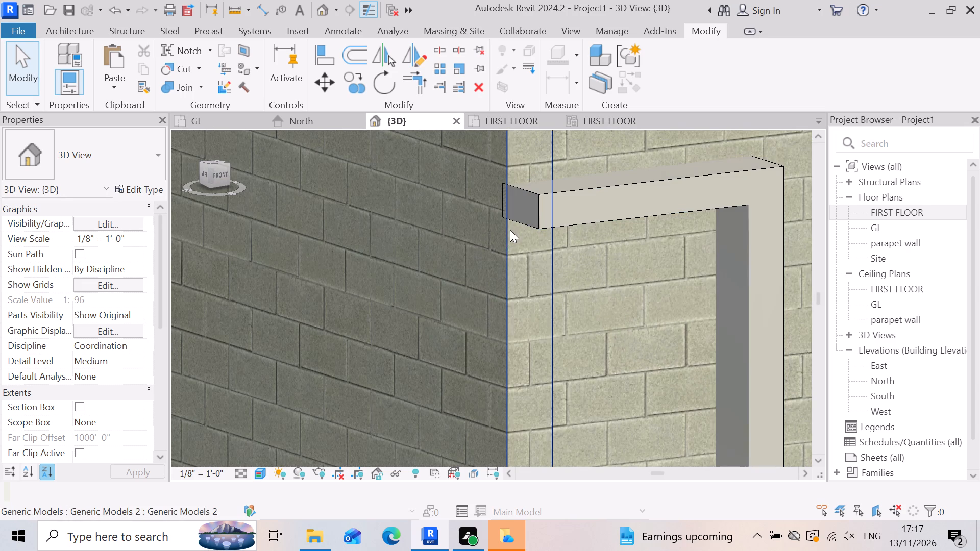
scroll(520, 226, "up", 2)
scroll(568, 219, "up", 2)
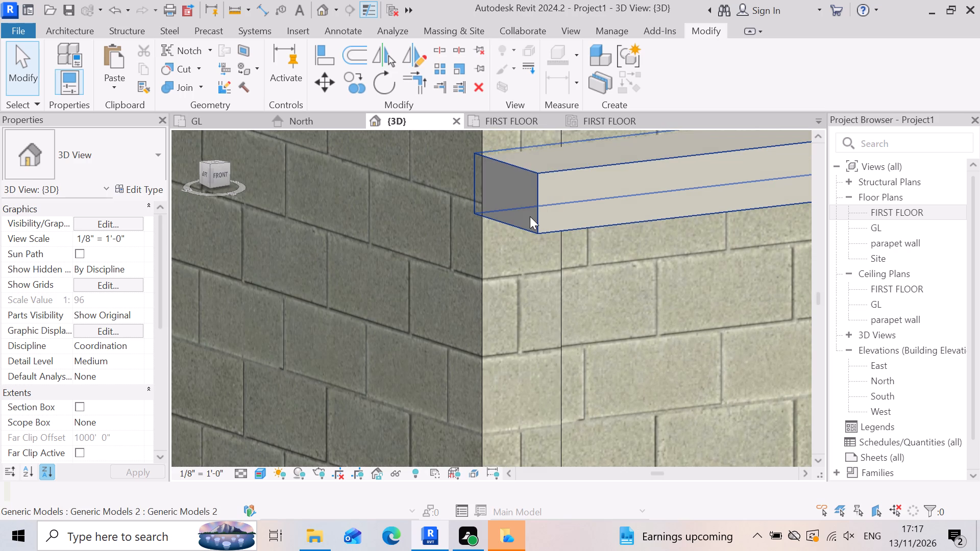
scroll(574, 259, "down", 3)
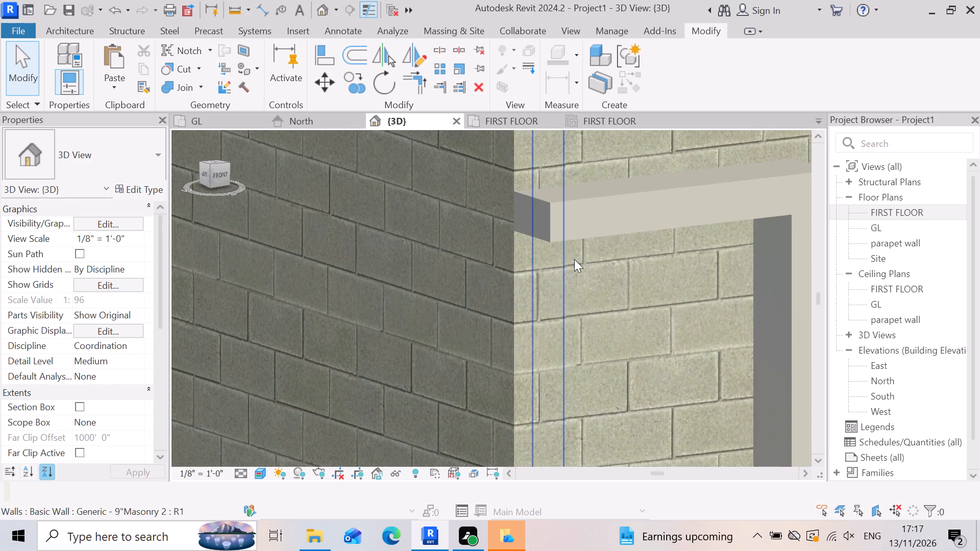
scroll(583, 276, "down", 3)
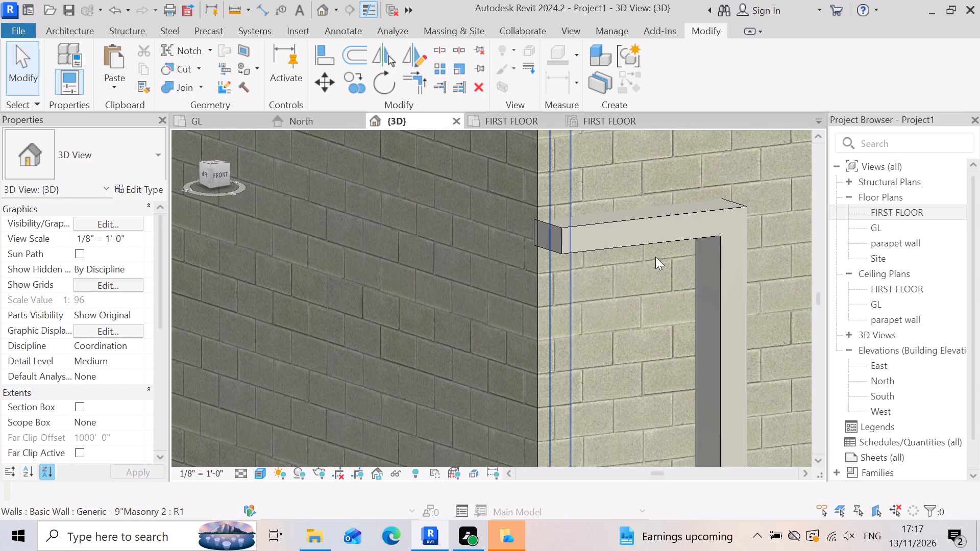
scroll(632, 282, "down", 7)
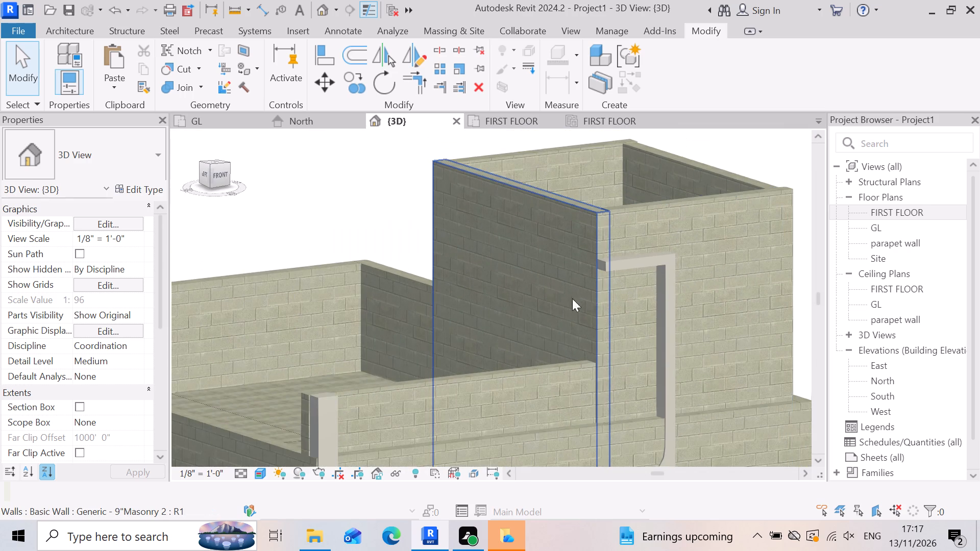
scroll(615, 287, "down", 4)
scroll(615, 271, "up", 4)
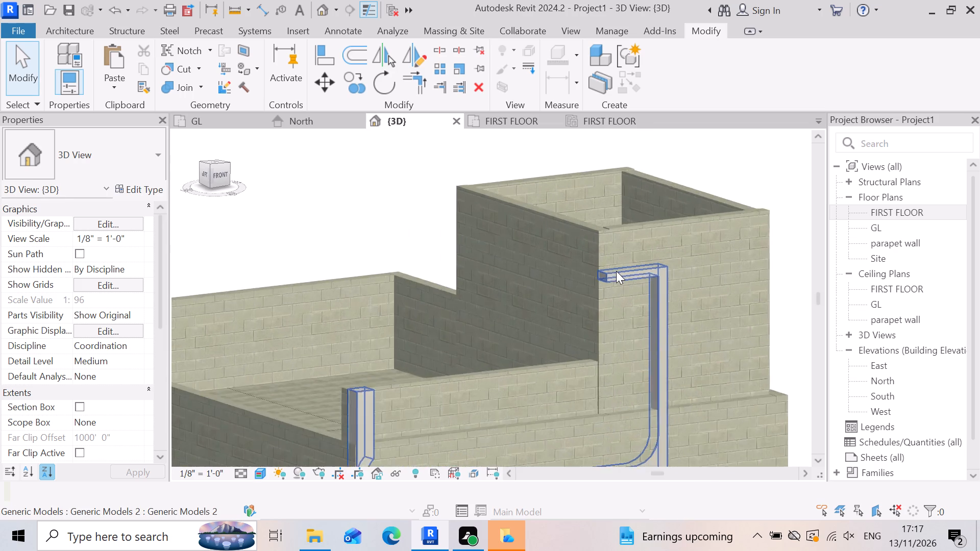
scroll(616, 271, "up", 15)
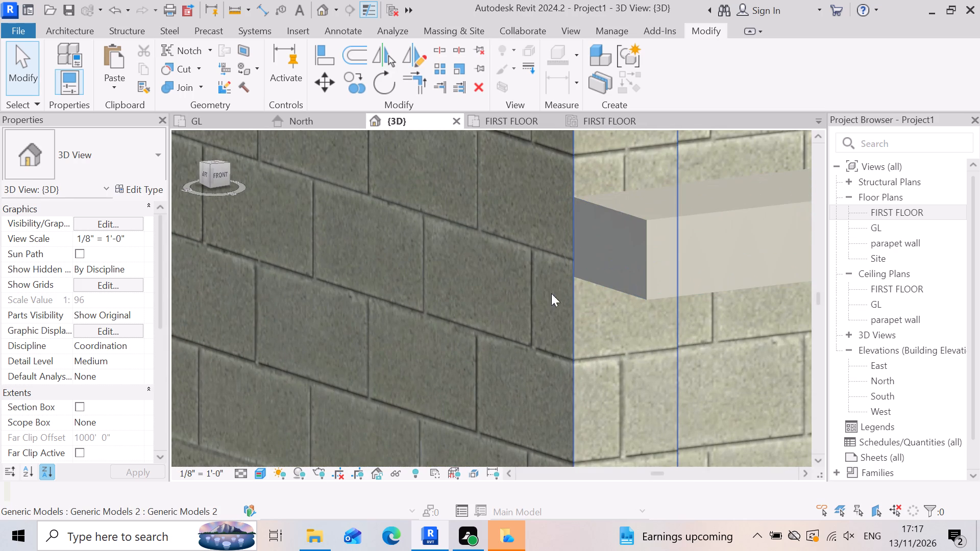
scroll(642, 251, "down", 2)
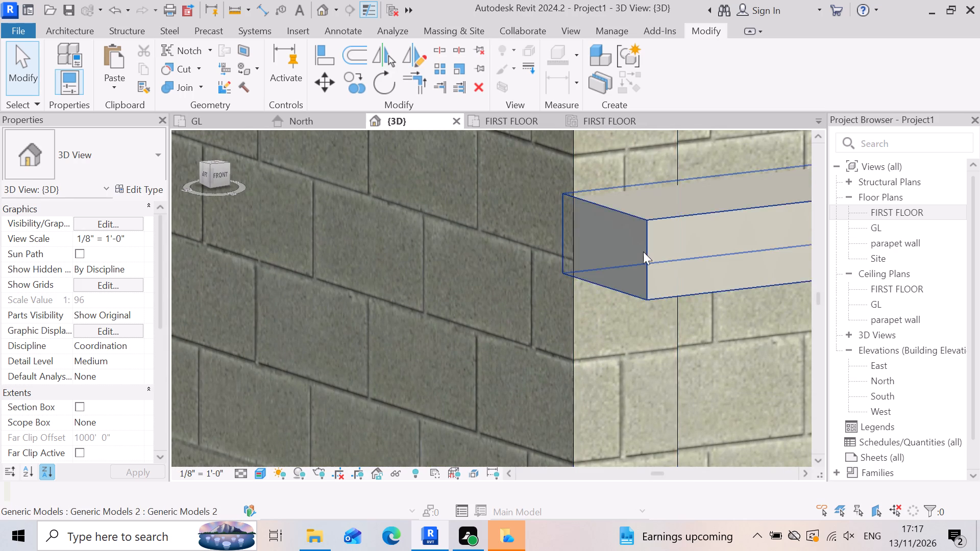
Thicken the stepped band's top arm on the tower by stretching its underside downward by roughly half a block course.
scroll(643, 252, "down", 10)
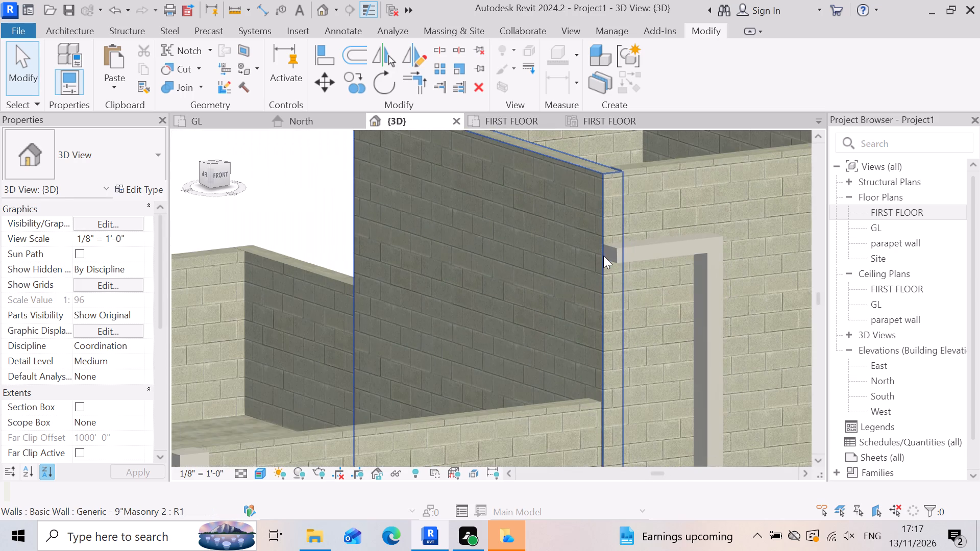
scroll(603, 256, "down", 5)
scroll(683, 269, "down", 3)
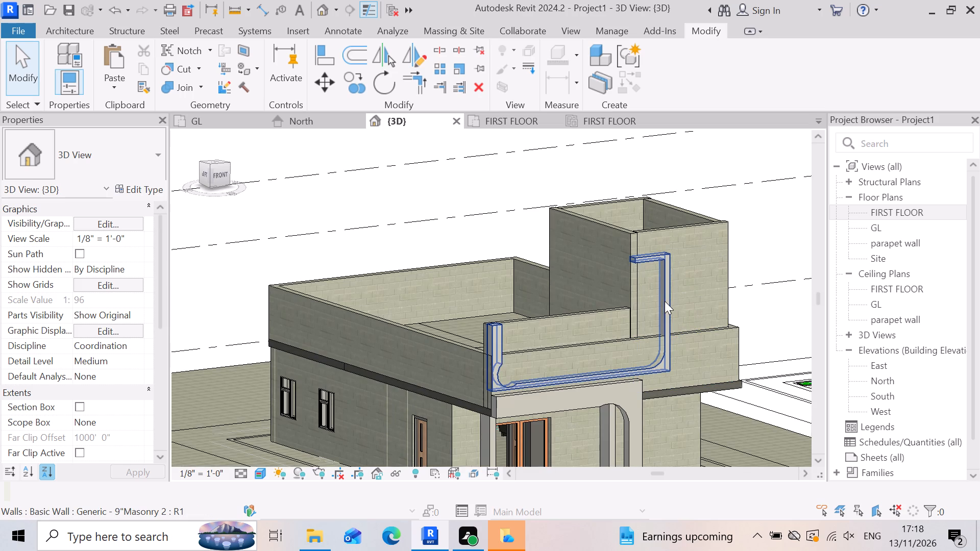
scroll(650, 271, "up", 6)
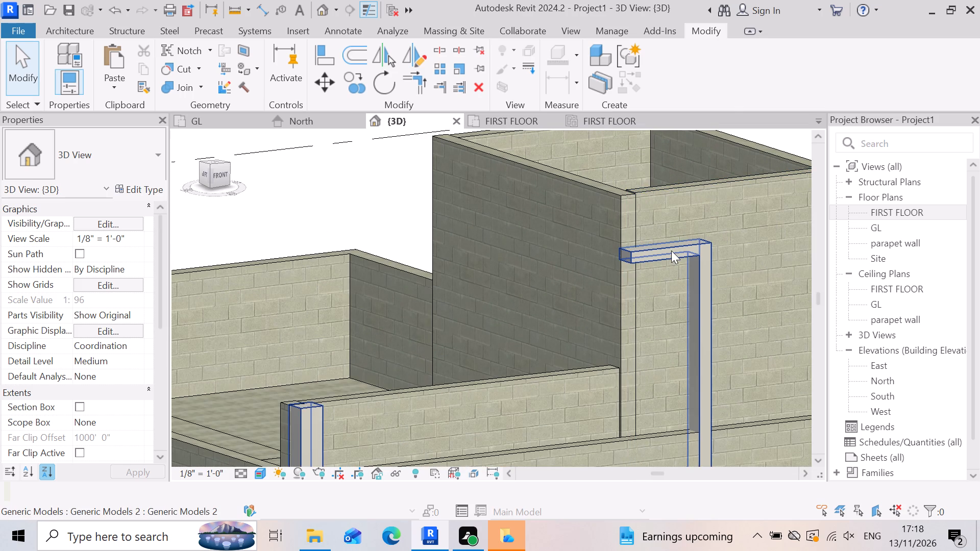
left_click(671, 251)
scroll(673, 268, "up", 3)
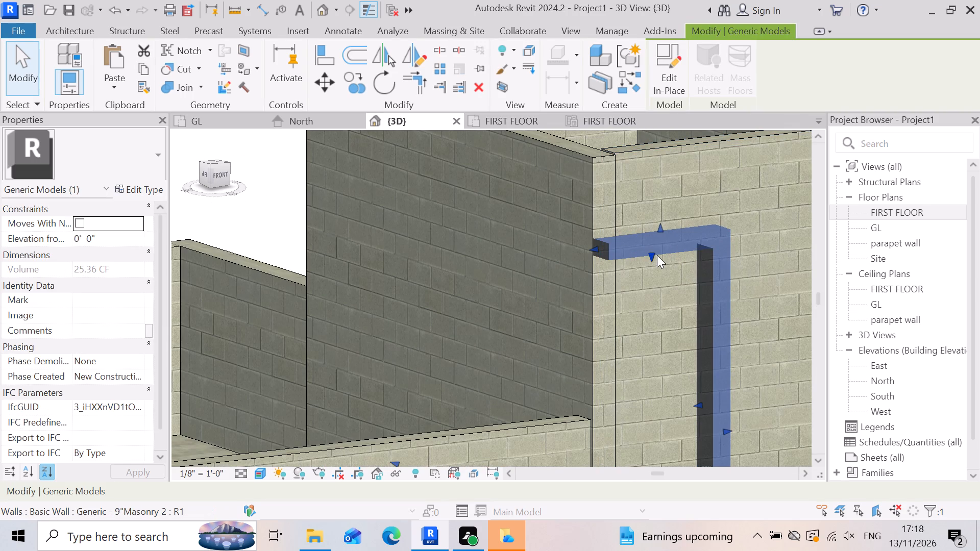
left_click_drag(657, 255, 652, 275)
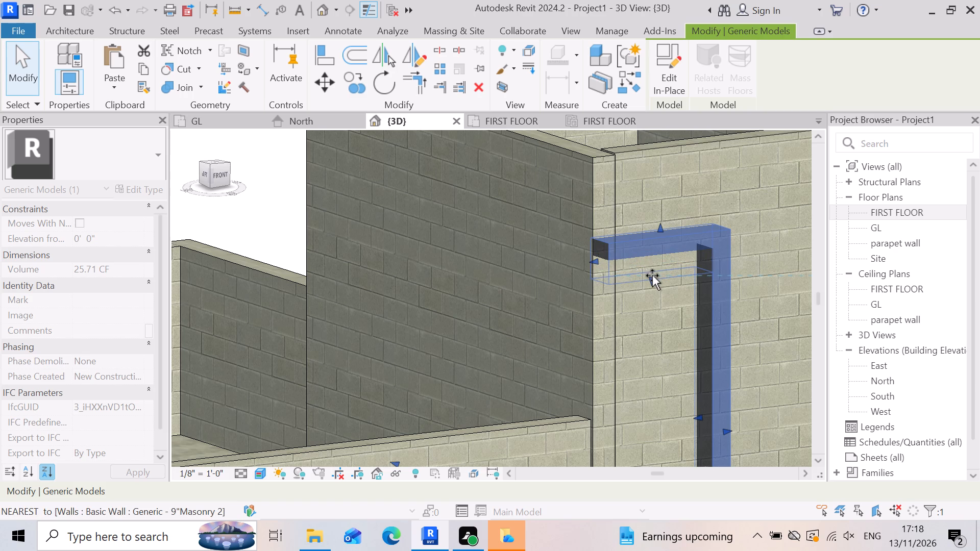
left_click_drag(652, 275, 656, 279)
Widen the band's tall upright on the tower by stretching its inner face toward the tower's front corner.
scroll(657, 233, "down", 3)
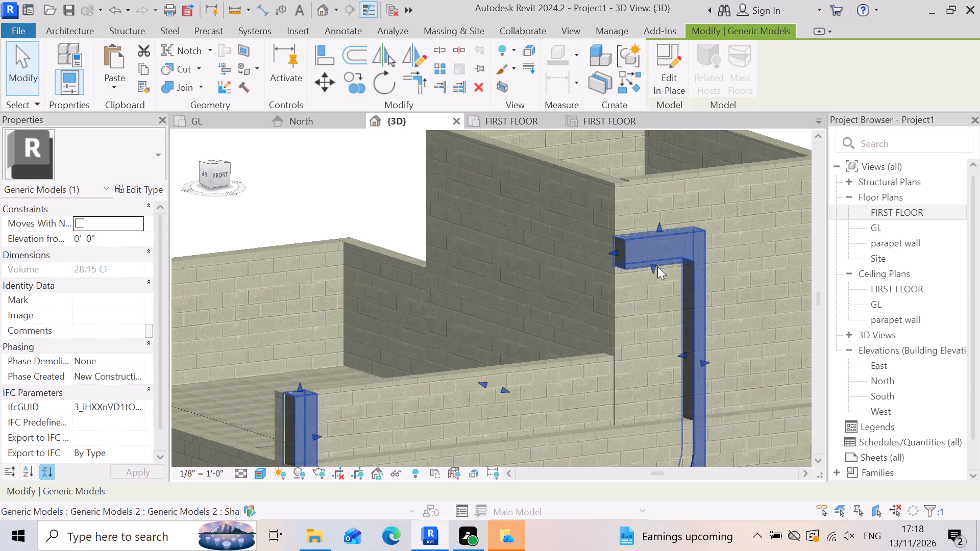
scroll(653, 284, "down", 4)
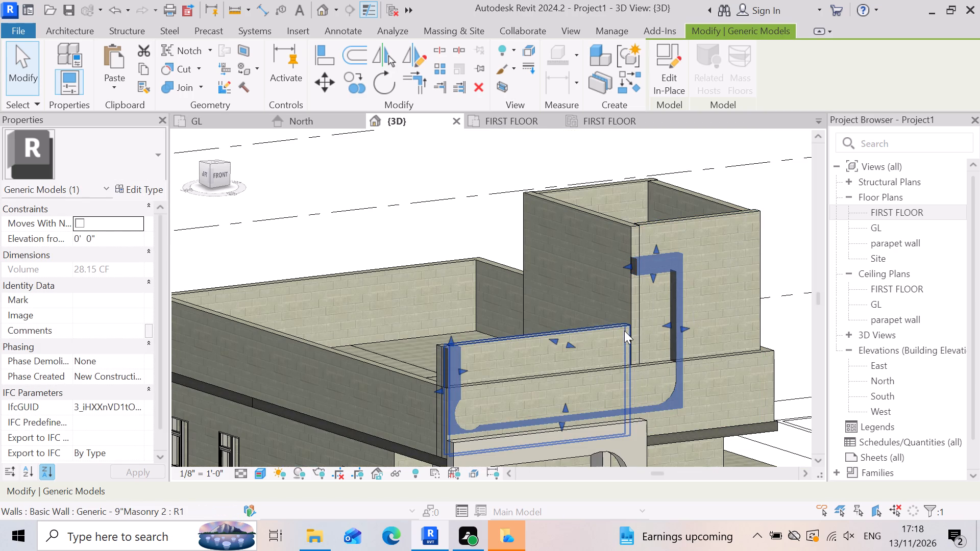
scroll(644, 322, "down", 2)
scroll(667, 391, "up", 3)
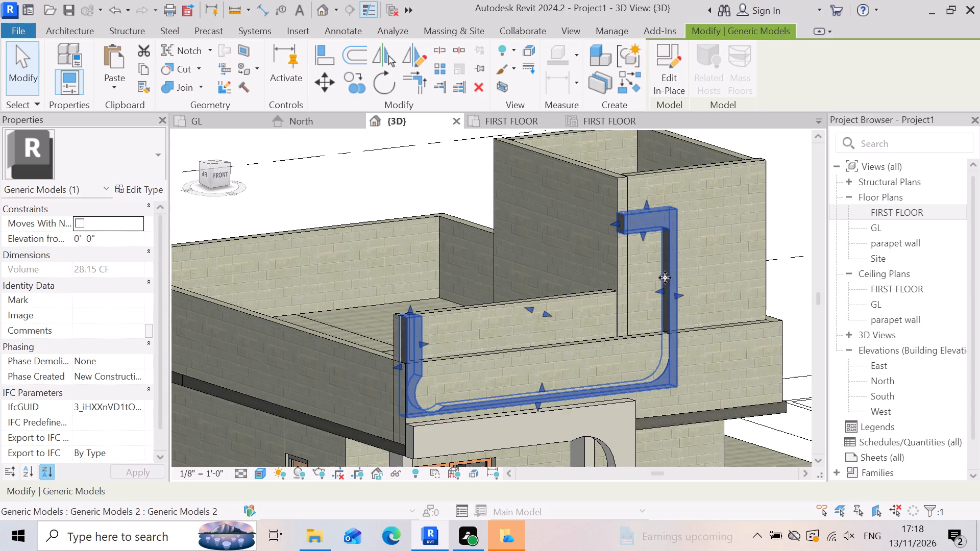
scroll(658, 294, "up", 3)
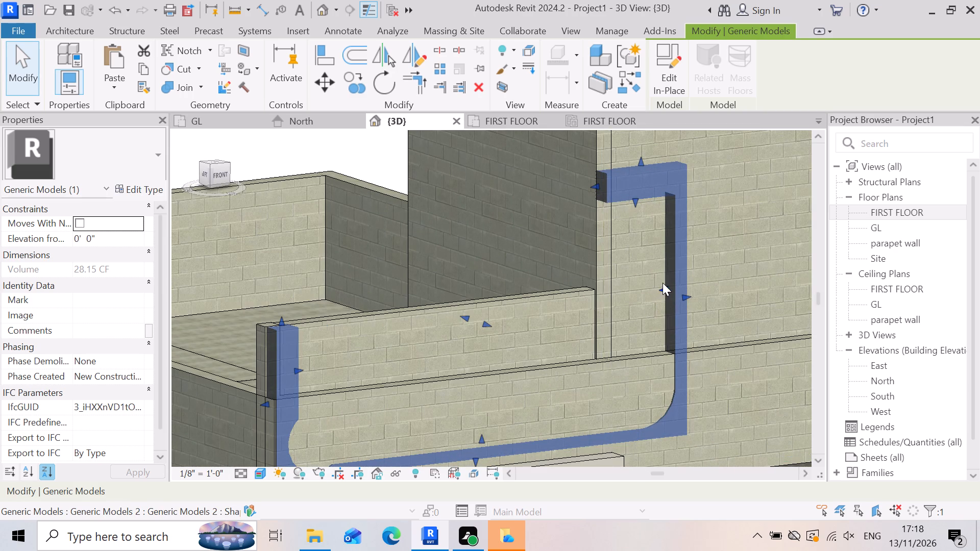
left_click_drag(663, 283, 646, 292)
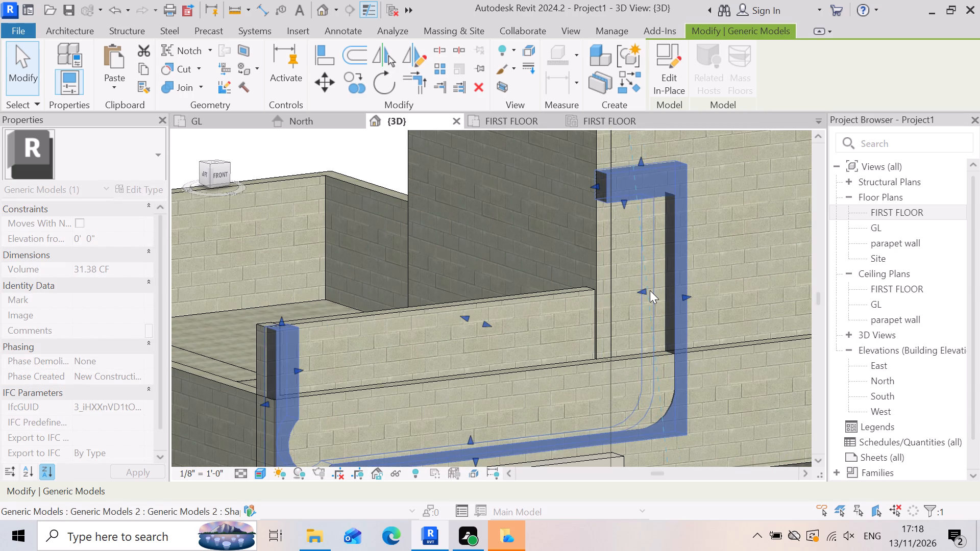
Thicken the band's horizontal run above the portal by stretching its top face upward.
scroll(618, 372, "down", 4)
scroll(433, 380, "up", 3)
scroll(449, 369, "down", 2)
scroll(438, 425, "up", 2)
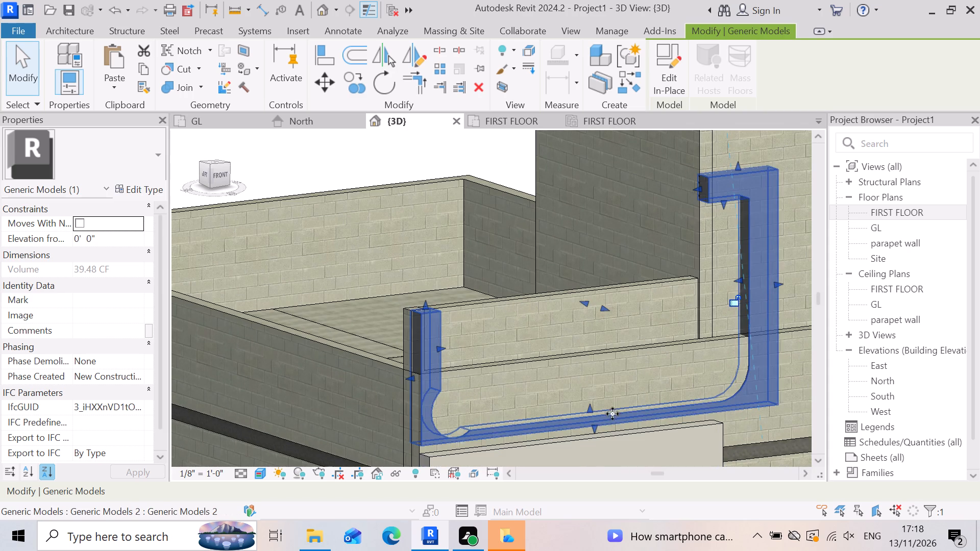
left_click_drag(591, 406, 597, 400)
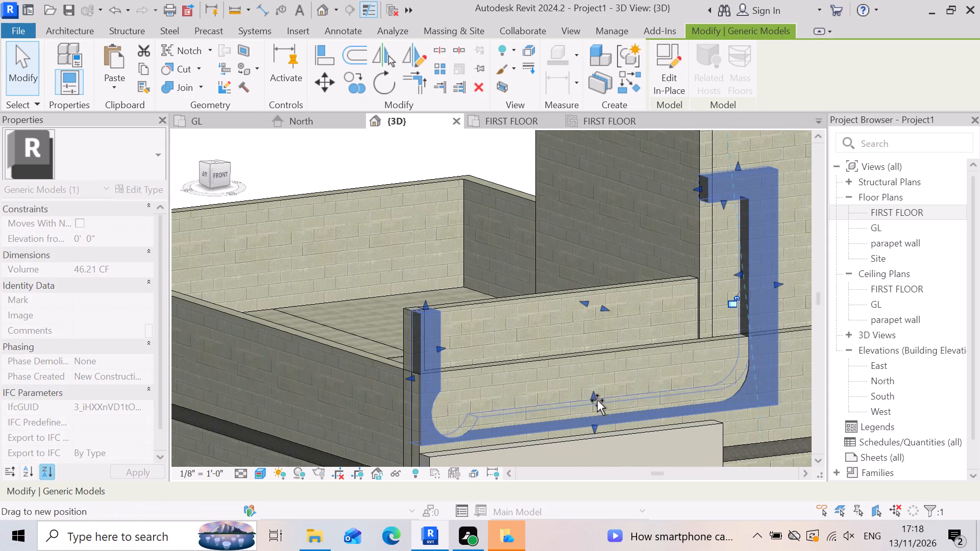
left_click_drag(597, 400, 601, 395)
left_click(601, 395)
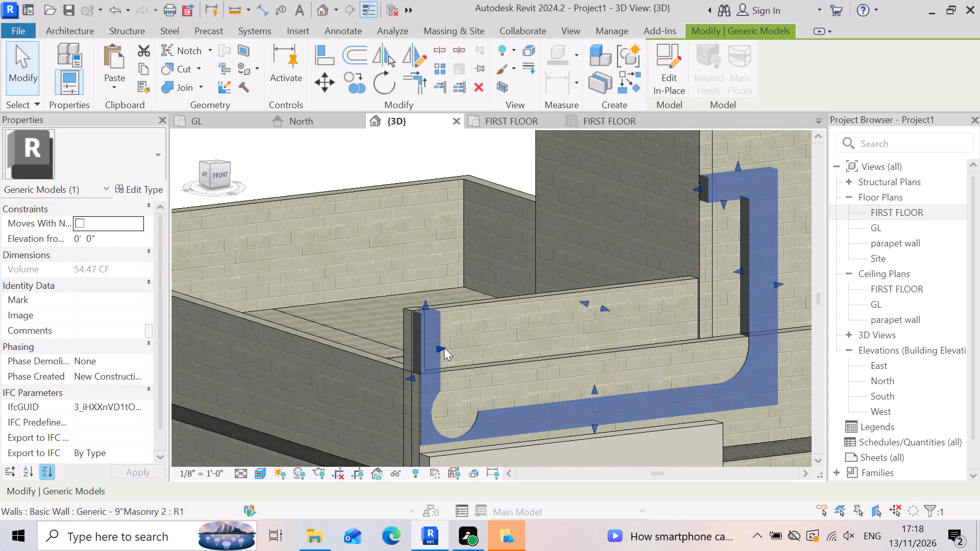
Widen the band's short upright at the parapet corner by stretching its inner face toward the tower.
left_click_drag(444, 347, 456, 342)
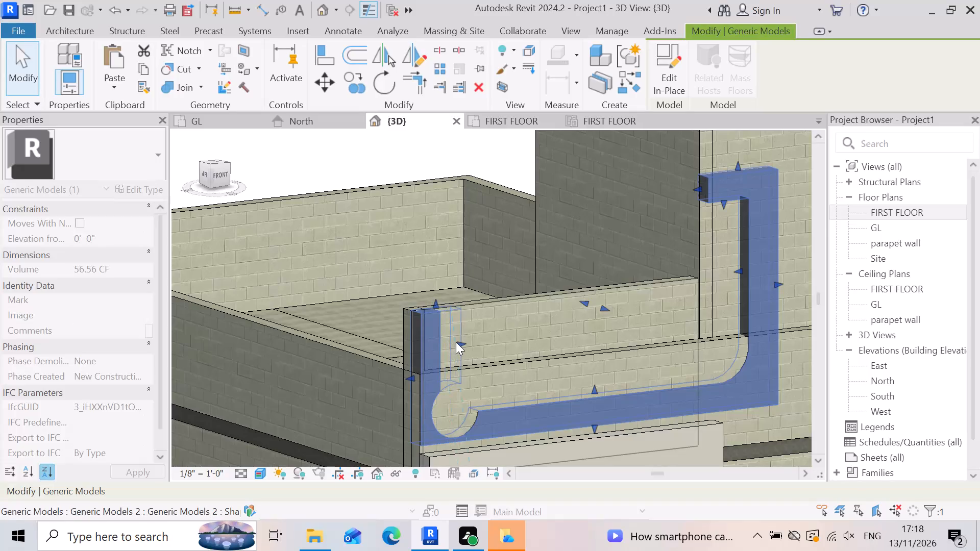
scroll(524, 356, "down", 6)
left_click(759, 345)
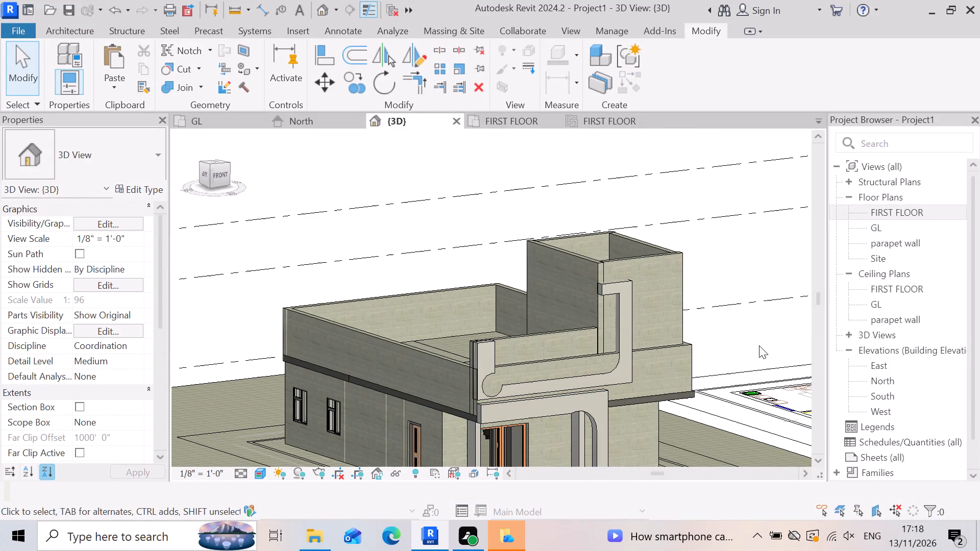
Examine the thickened band against the parapet corner and the portal below, up close and as a whole.
scroll(540, 444, "up", 2)
scroll(549, 390, "up", 3)
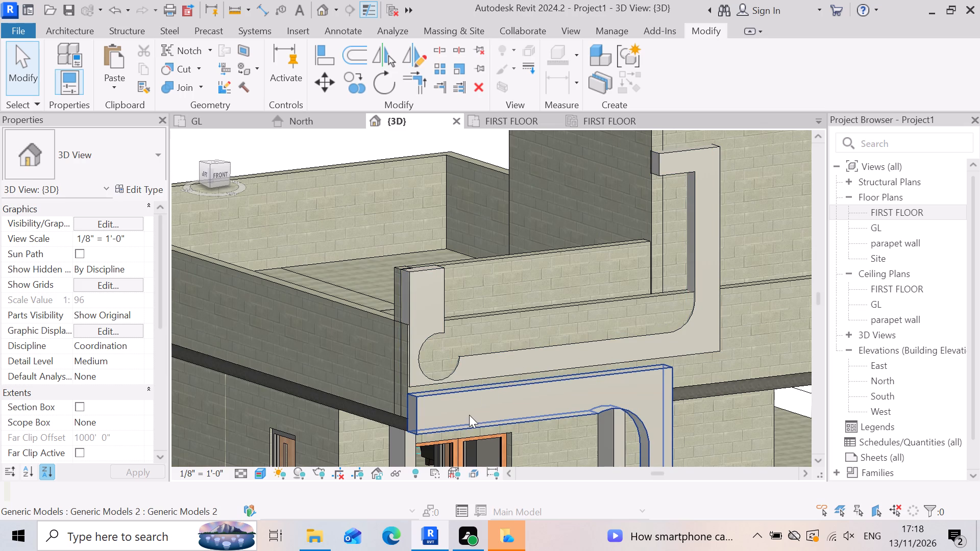
scroll(438, 335, "up", 3)
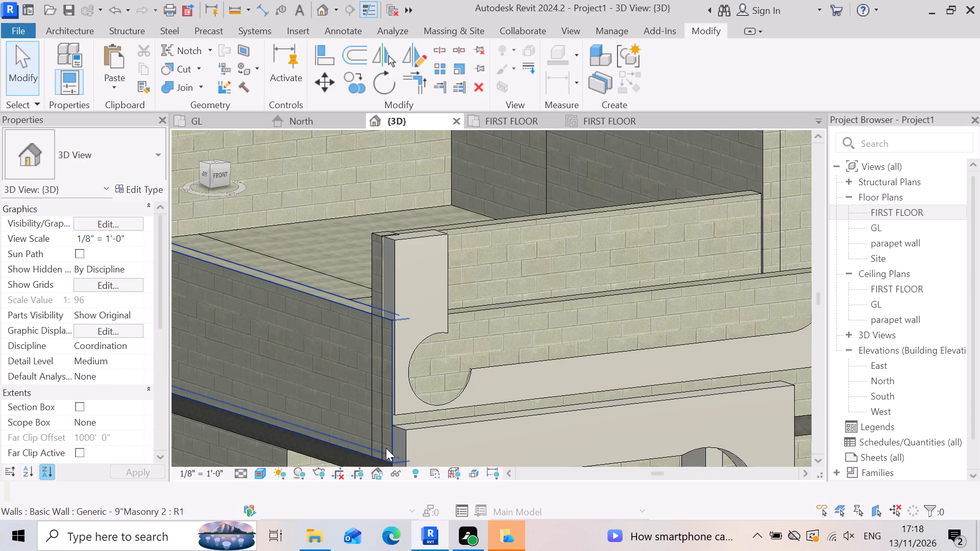
scroll(436, 363, "down", 3)
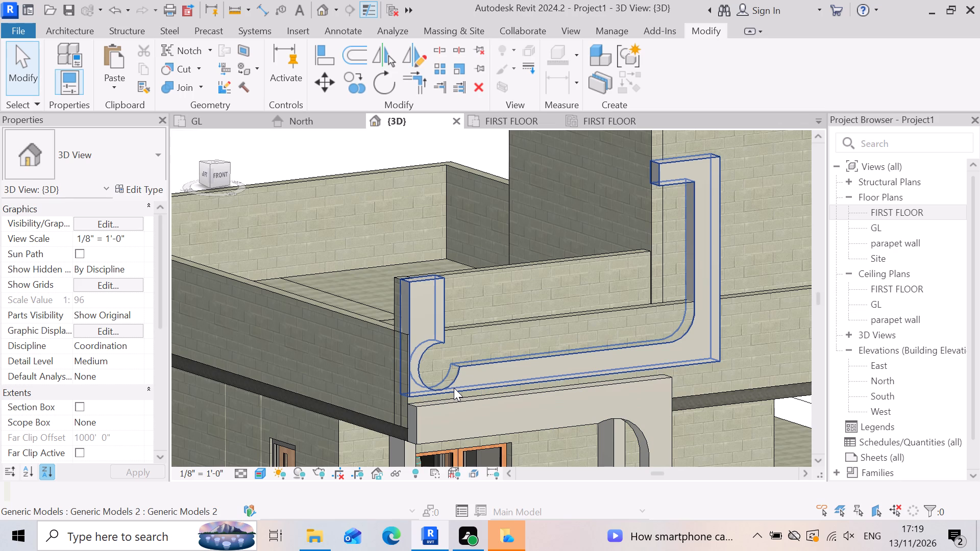
scroll(404, 417, "up", 5)
scroll(358, 366, "down", 3)
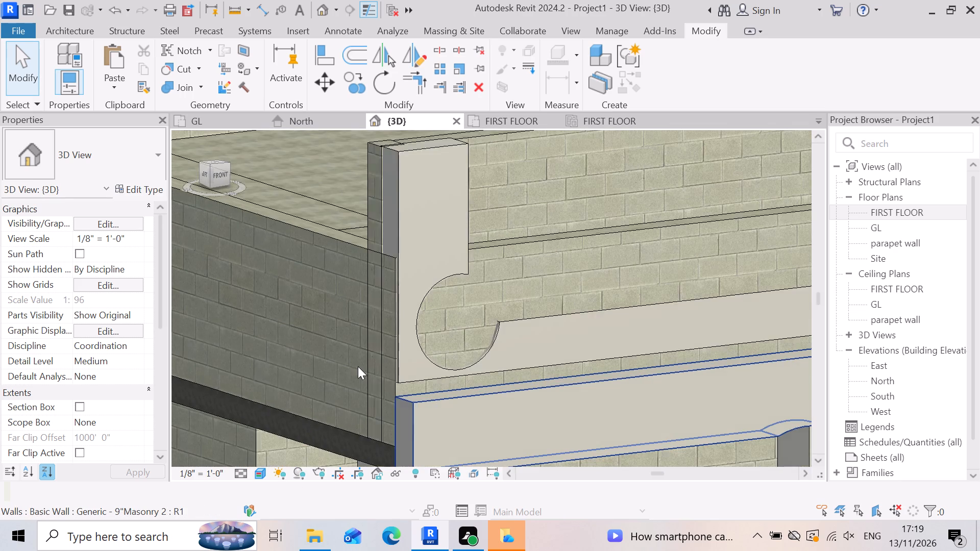
scroll(358, 366, "down", 5)
scroll(556, 380, "up", 2)
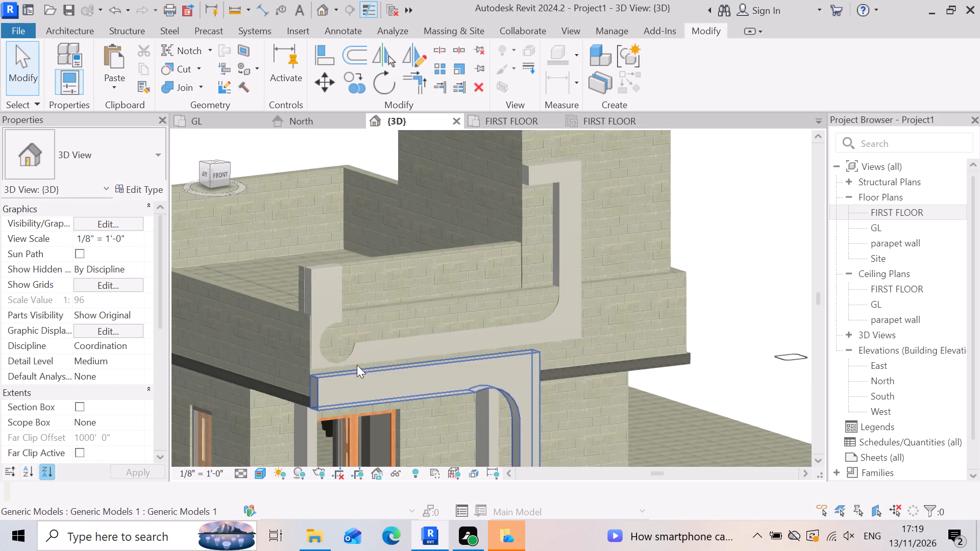
scroll(358, 378, "up", 3)
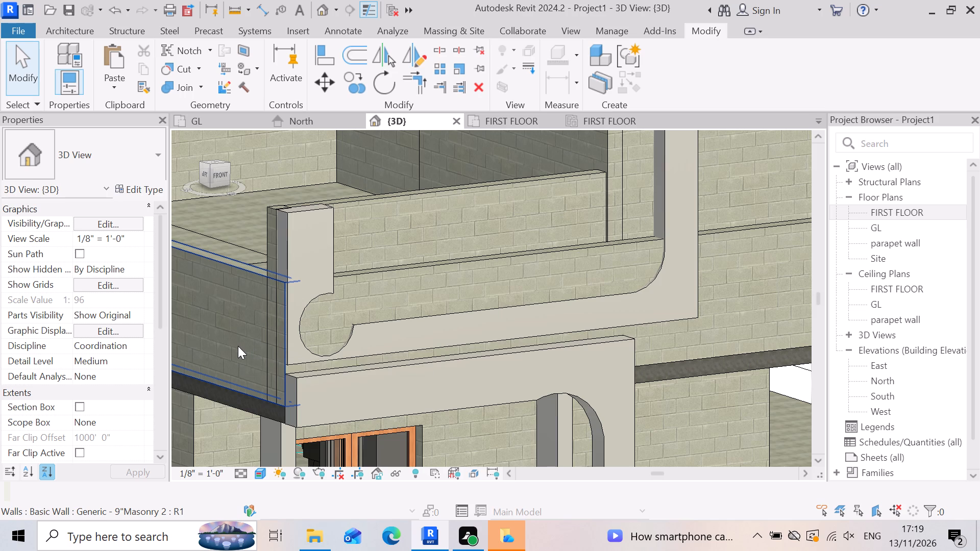
Refine the short upright's width by moving its inner face inward and back out, making it slightly wider than before.
left_click(325, 277)
scroll(331, 239, "up", 5)
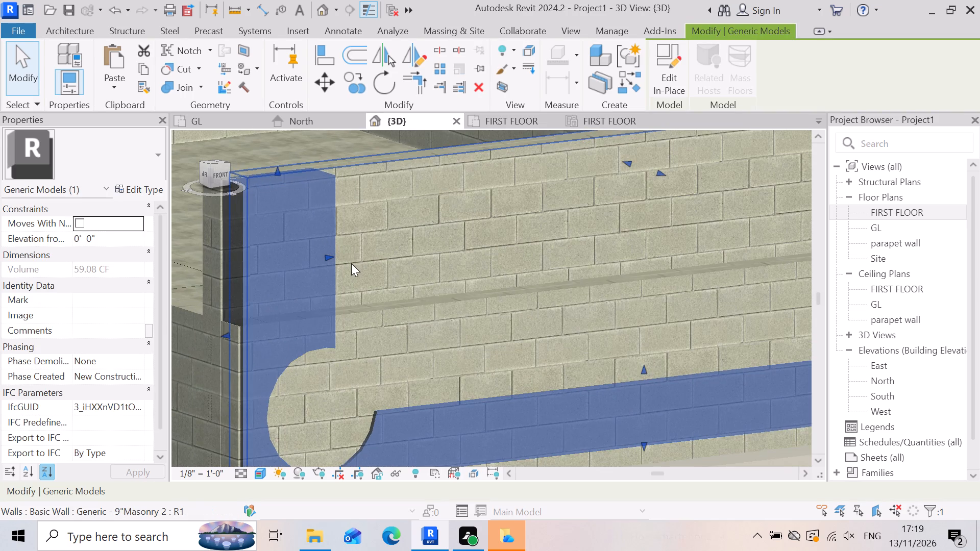
left_click_drag(322, 255, 311, 259)
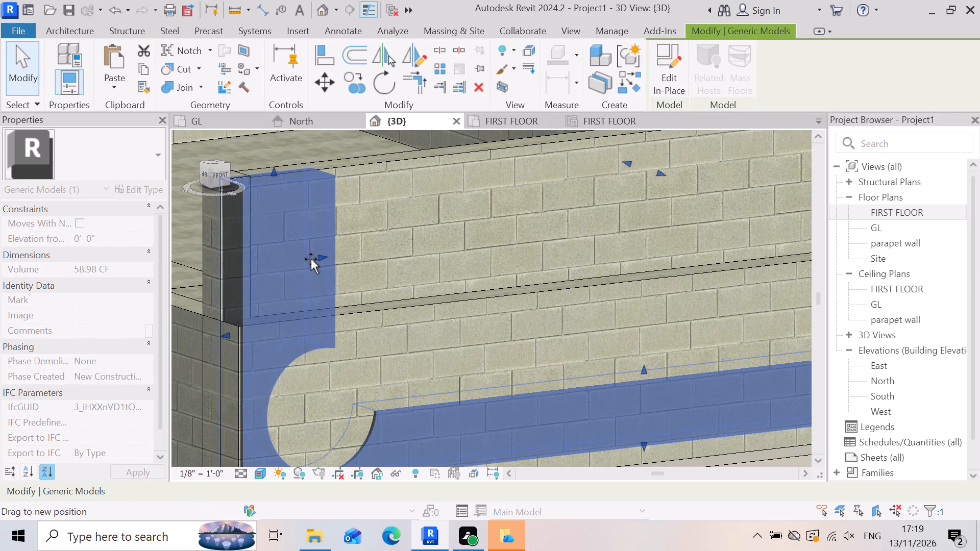
left_click_drag(311, 259, 339, 392)
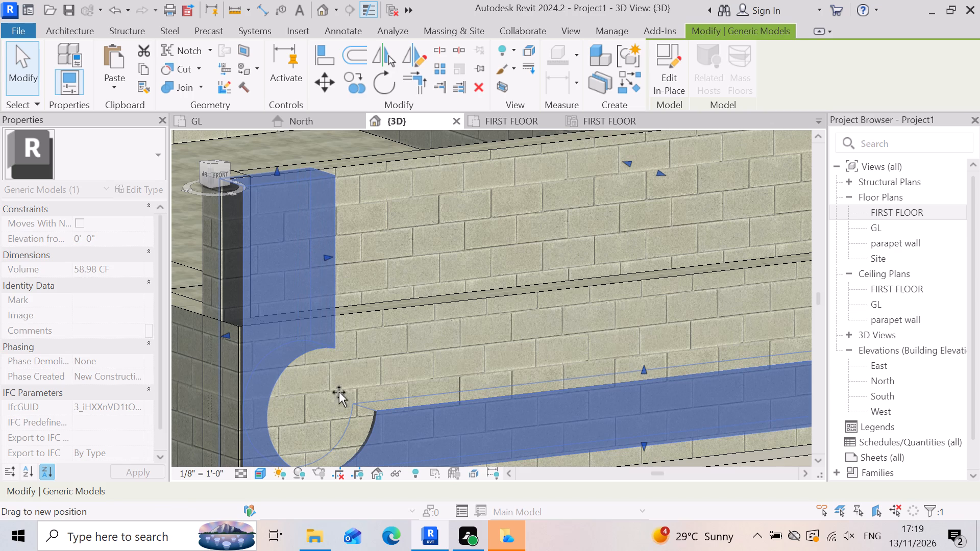
left_click_drag(339, 392, 311, 370)
scroll(306, 302, "up", 1)
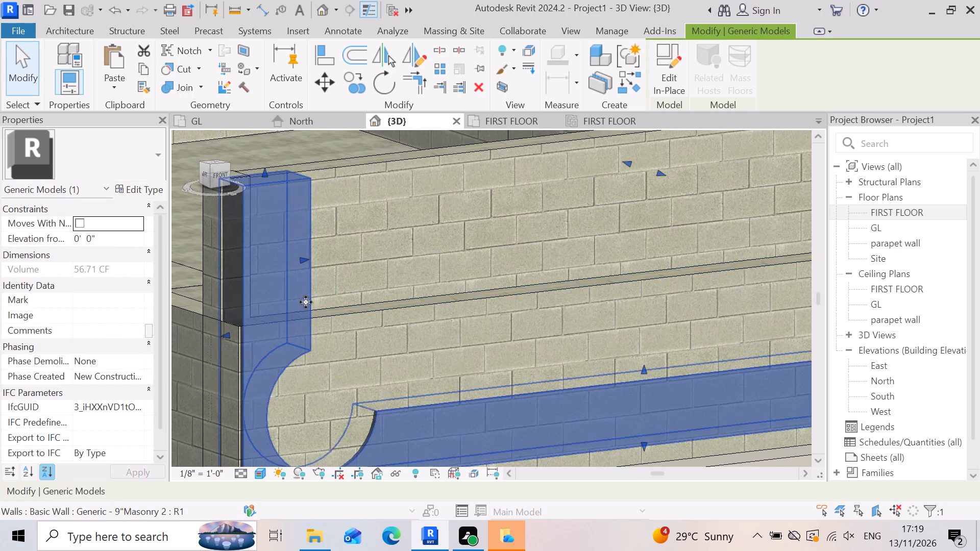
scroll(306, 302, "up", 1)
scroll(337, 253, "down", 2)
left_click_drag(313, 251, 339, 244)
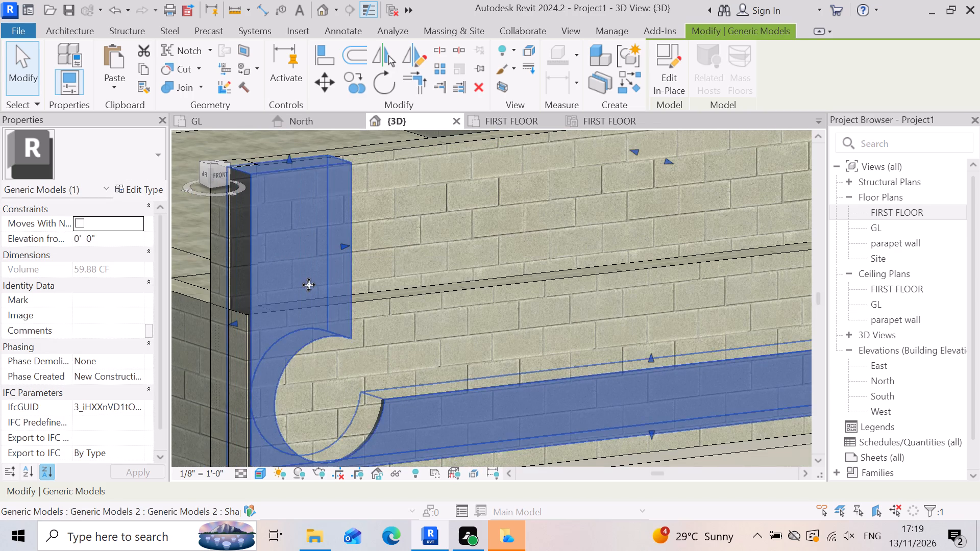
scroll(313, 283, "down", 4)
scroll(352, 331, "down", 8)
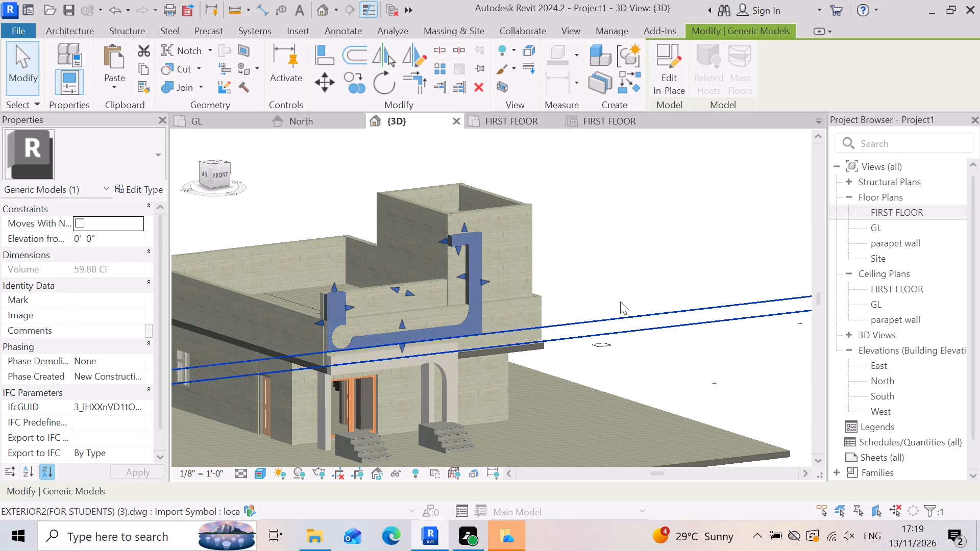
left_click(602, 271)
Examine the band's short upright, rounded notch and horizontal run in relation to the portal frame below.
scroll(278, 360, "up", 2)
scroll(395, 341, "up", 3)
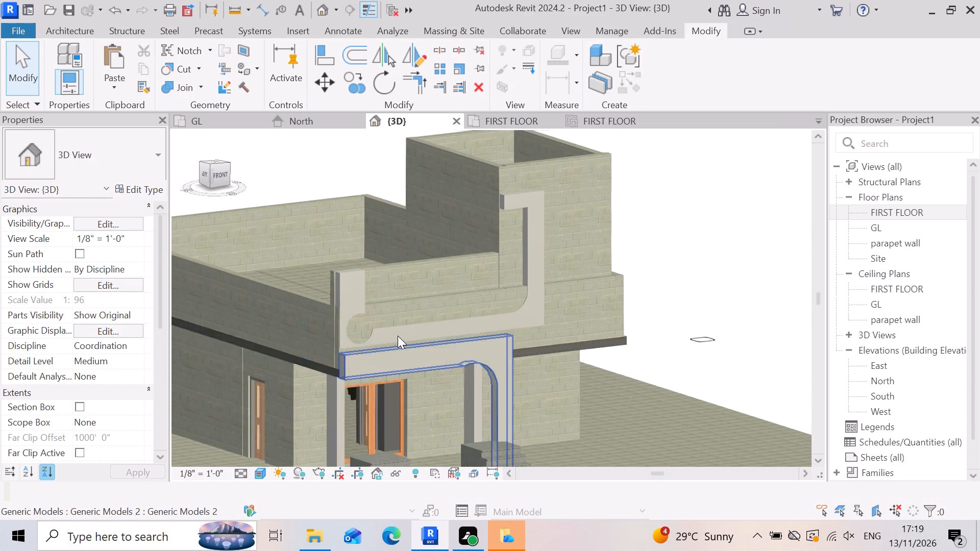
scroll(368, 333, "up", 3)
scroll(261, 324, "down", 1)
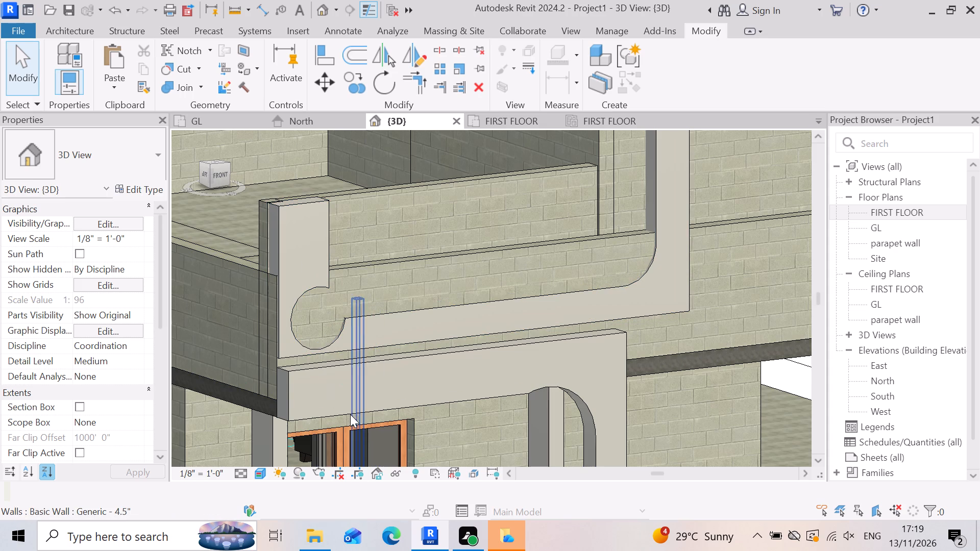
scroll(334, 353, "up", 3)
scroll(366, 396, "down", 3)
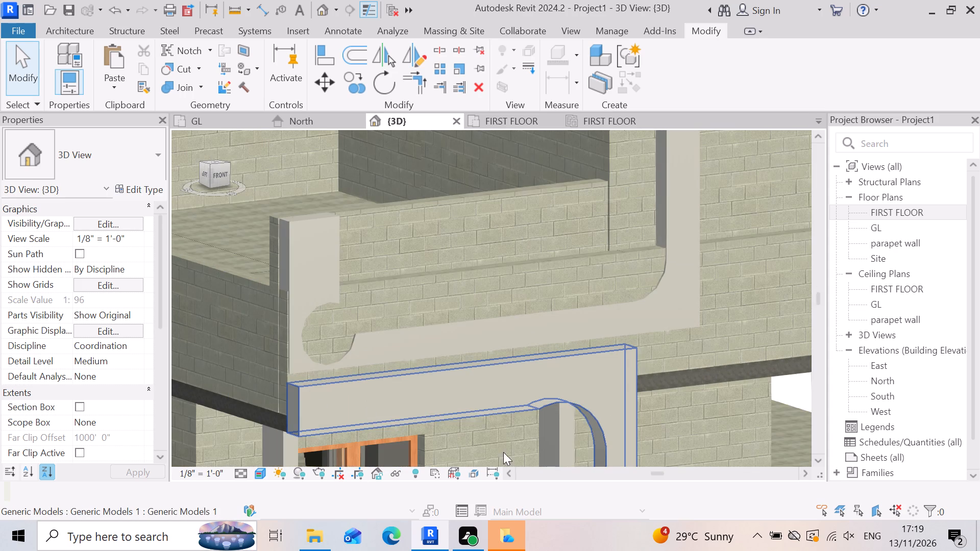
scroll(526, 270, "up", 5)
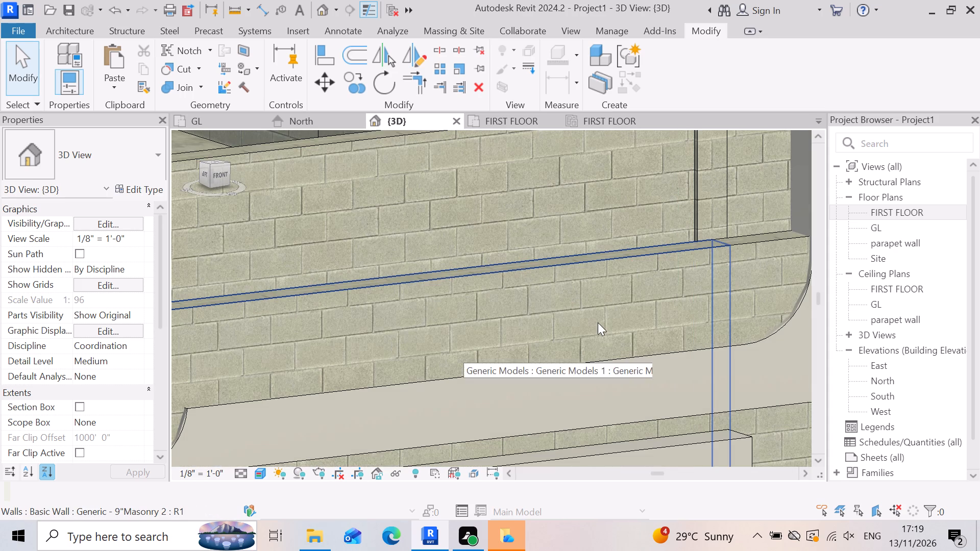
scroll(607, 320, "down", 3)
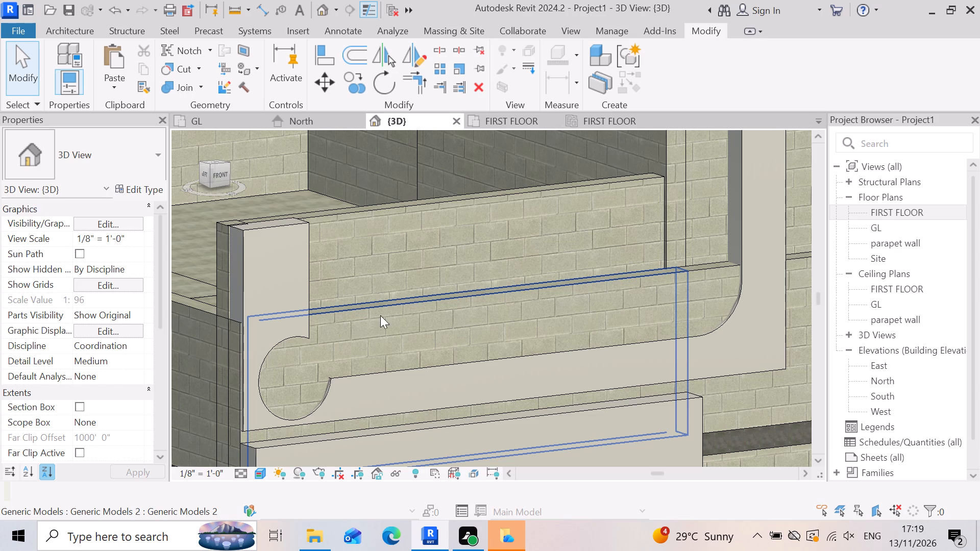
scroll(454, 301, "down", 4)
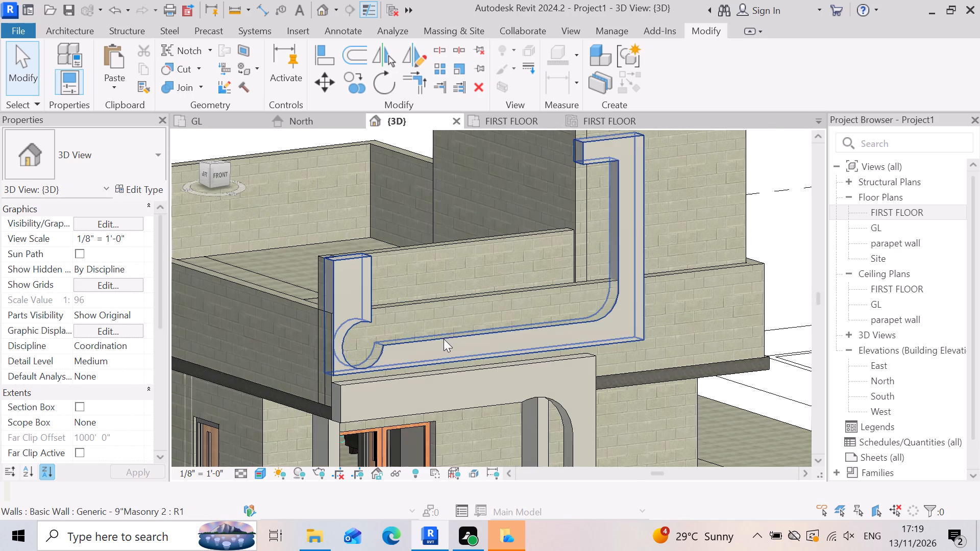
scroll(439, 344, "up", 3)
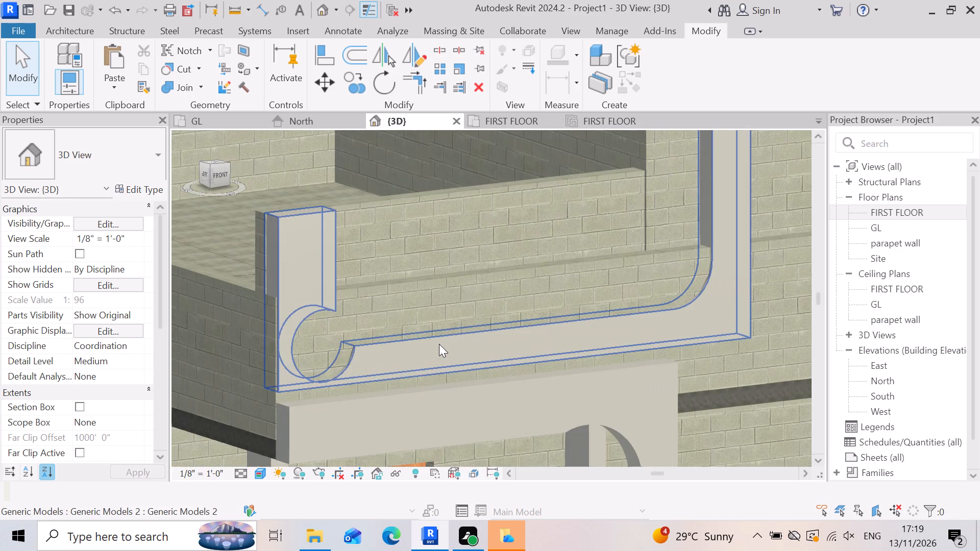
left_click(337, 281)
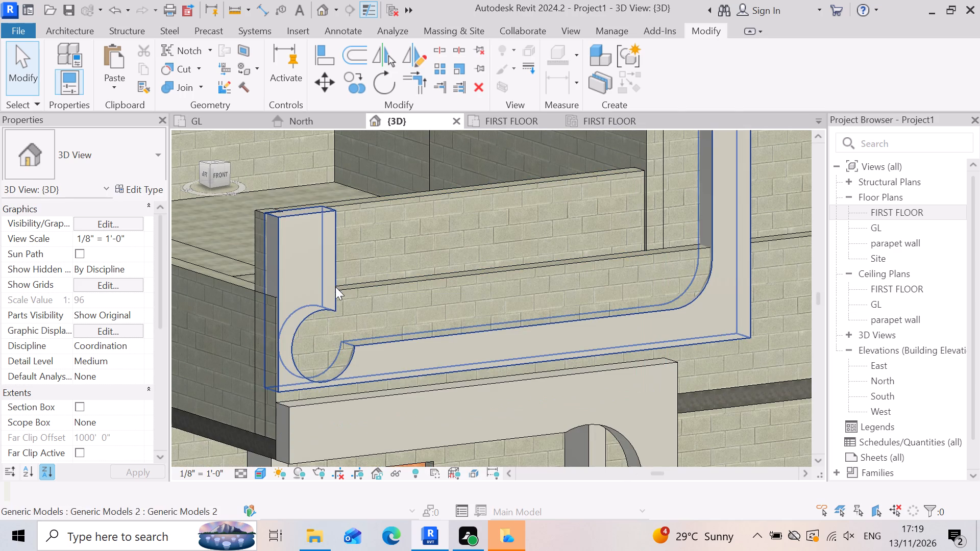
Narrow the band's short upright at the parapet corner by moving its inner face back toward the corner.
scroll(350, 318, "up", 3)
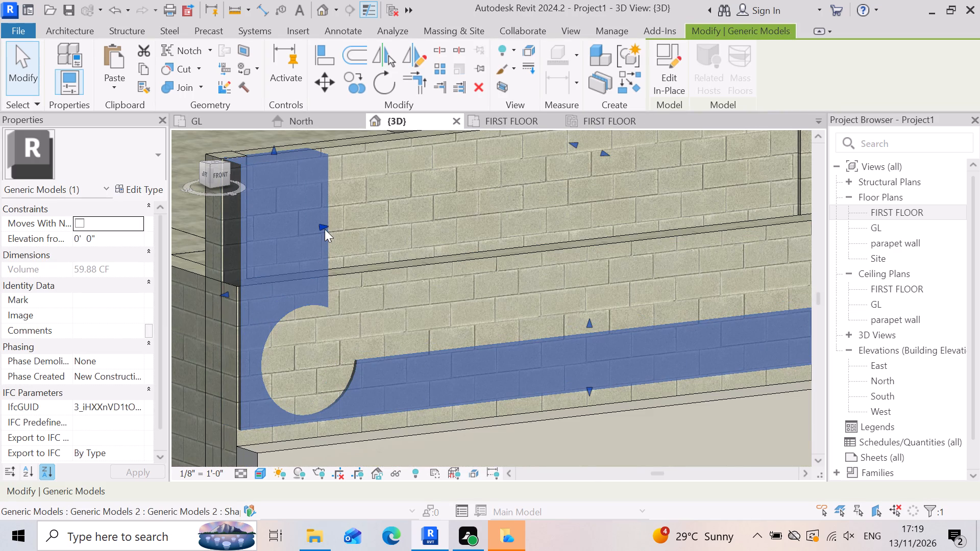
left_click_drag(322, 230, 301, 232)
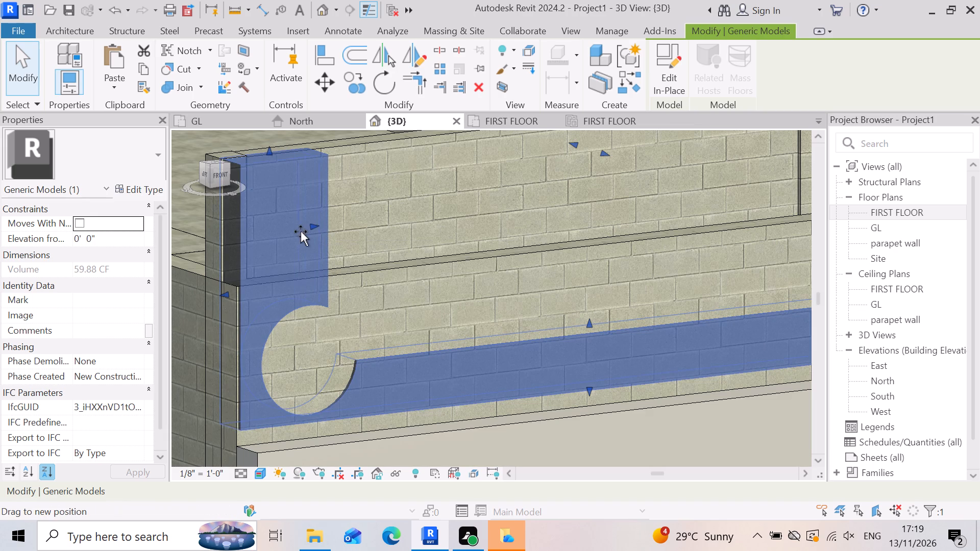
left_click_drag(301, 232, 295, 233)
left_click(290, 233)
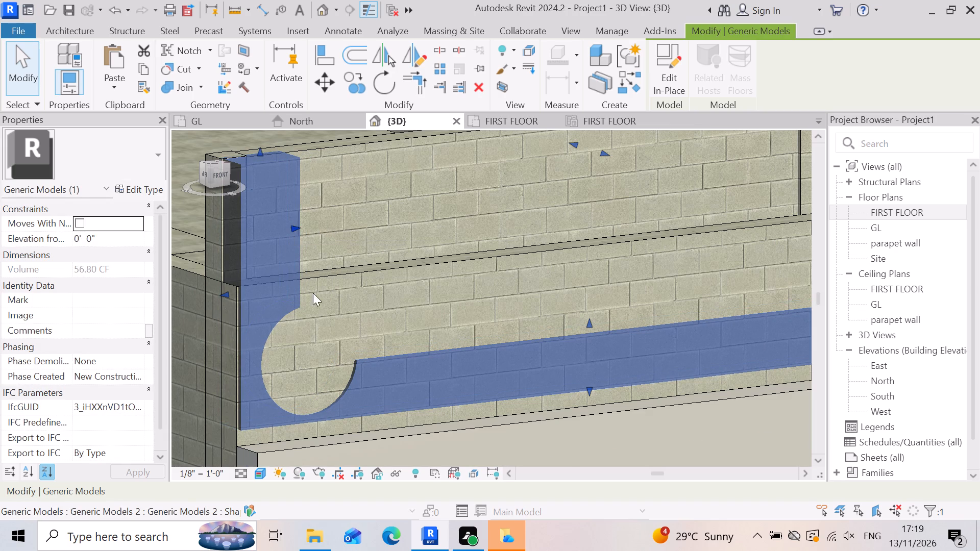
scroll(357, 291, "down", 4)
scroll(445, 274, "down", 4)
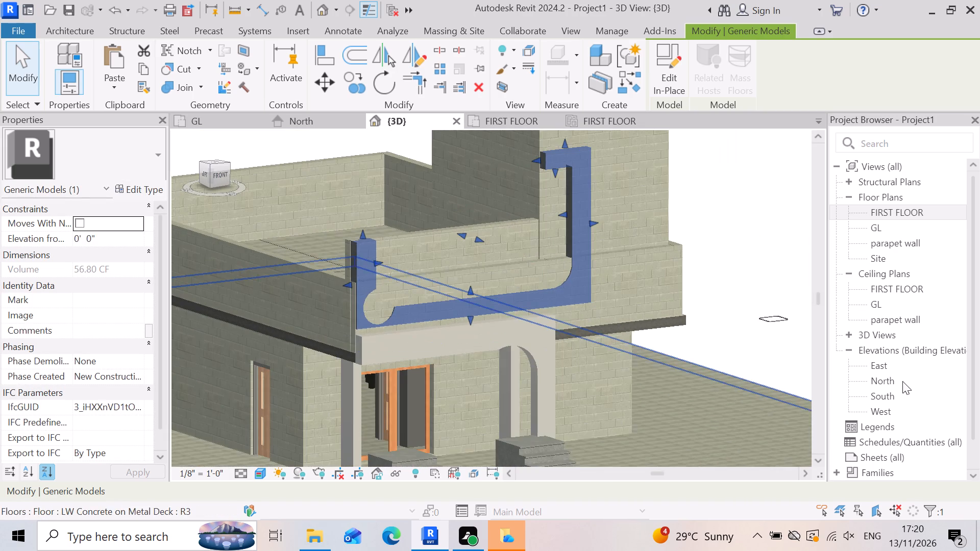
left_click_drag(762, 375, 782, 370)
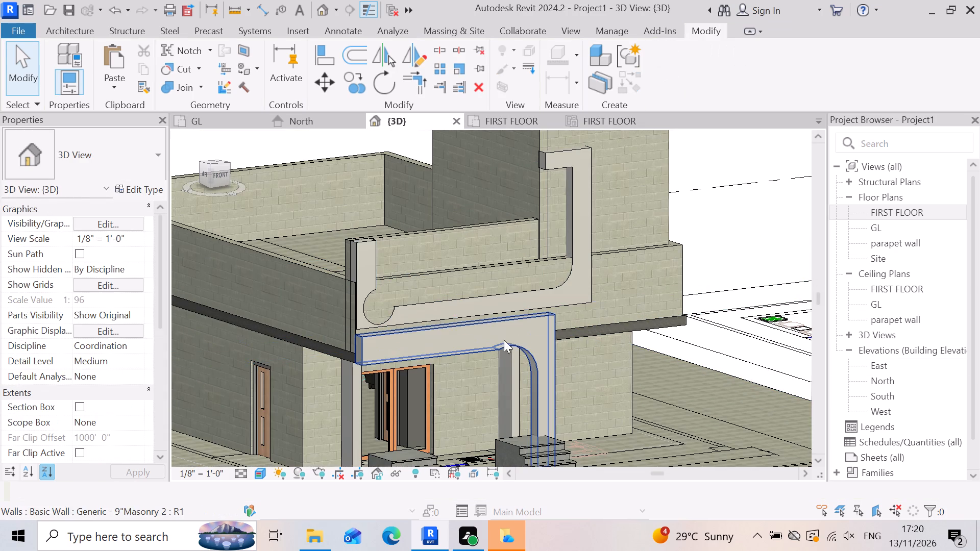
Thicken the band's horizontal run by raising its top face toward the top of the wall behind.
left_click(494, 305)
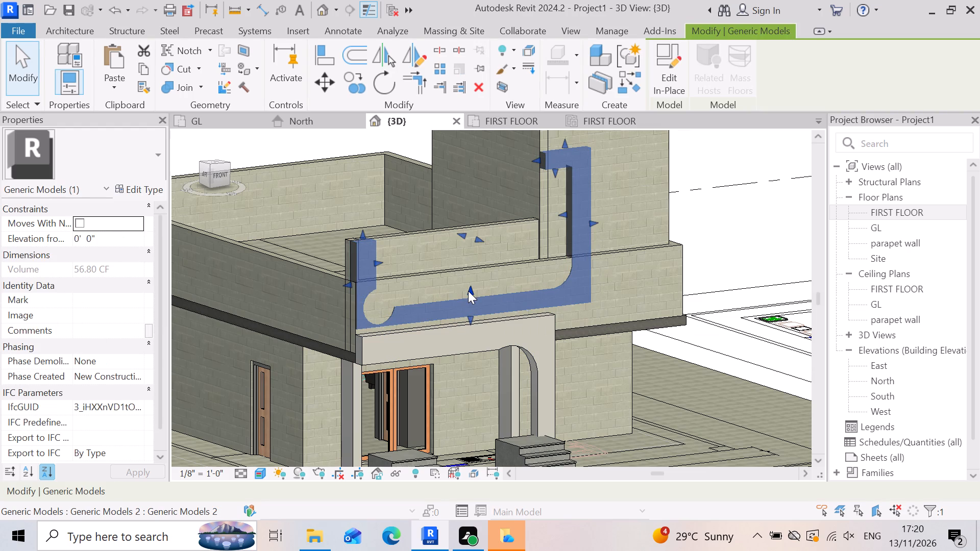
left_click_drag(468, 291, 468, 289)
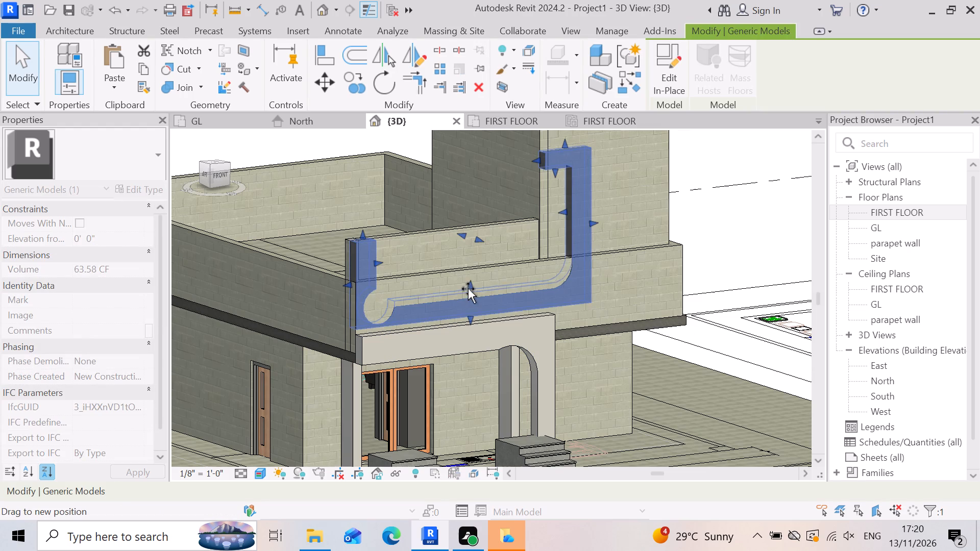
left_click_drag(468, 289, 466, 278)
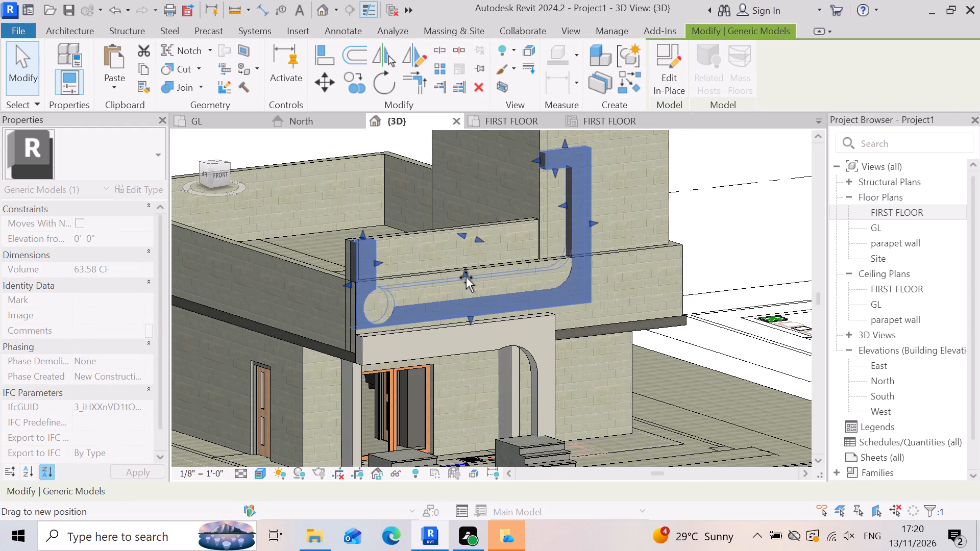
left_click_drag(466, 278, 447, 277)
triple_click(447, 277)
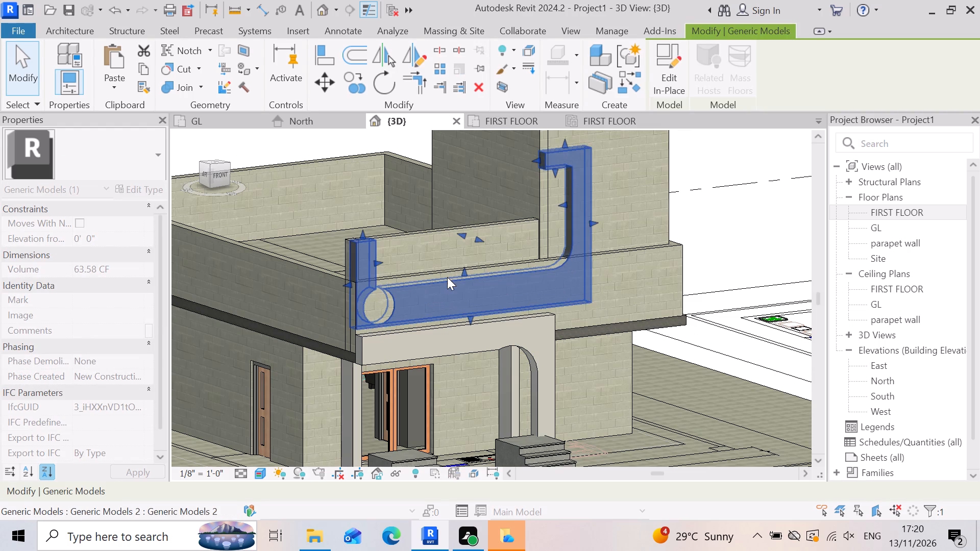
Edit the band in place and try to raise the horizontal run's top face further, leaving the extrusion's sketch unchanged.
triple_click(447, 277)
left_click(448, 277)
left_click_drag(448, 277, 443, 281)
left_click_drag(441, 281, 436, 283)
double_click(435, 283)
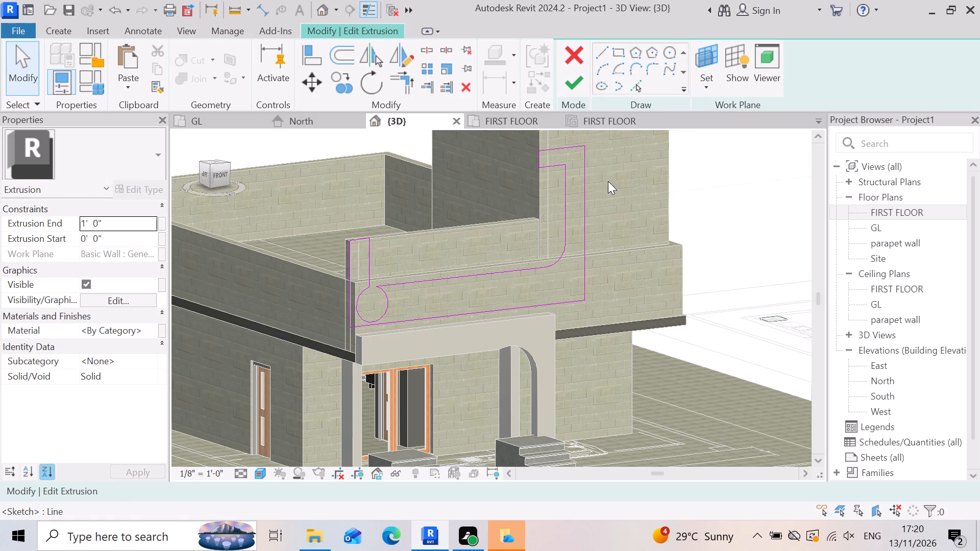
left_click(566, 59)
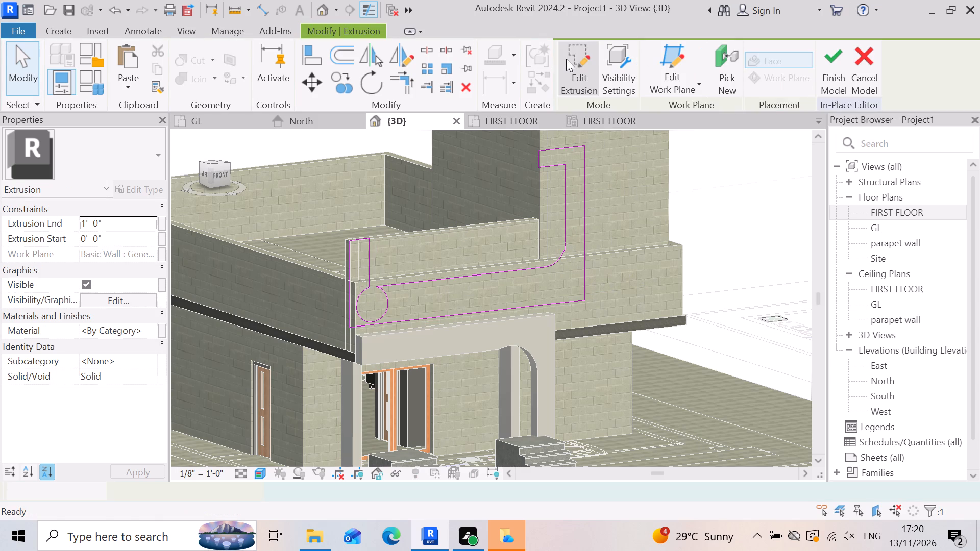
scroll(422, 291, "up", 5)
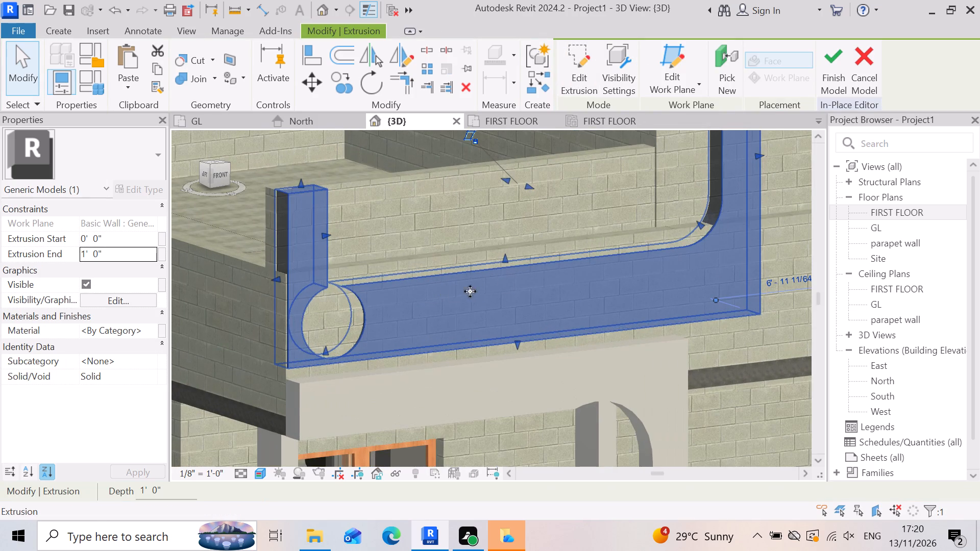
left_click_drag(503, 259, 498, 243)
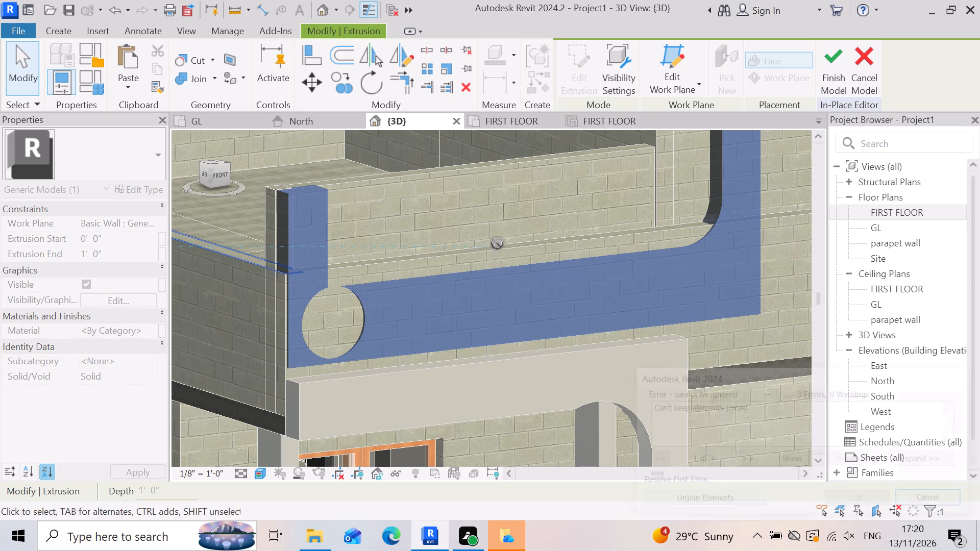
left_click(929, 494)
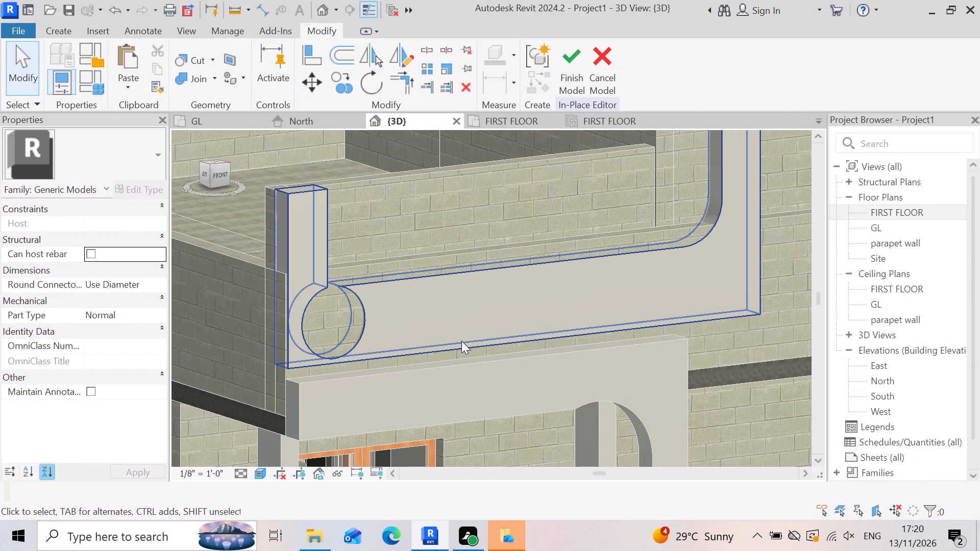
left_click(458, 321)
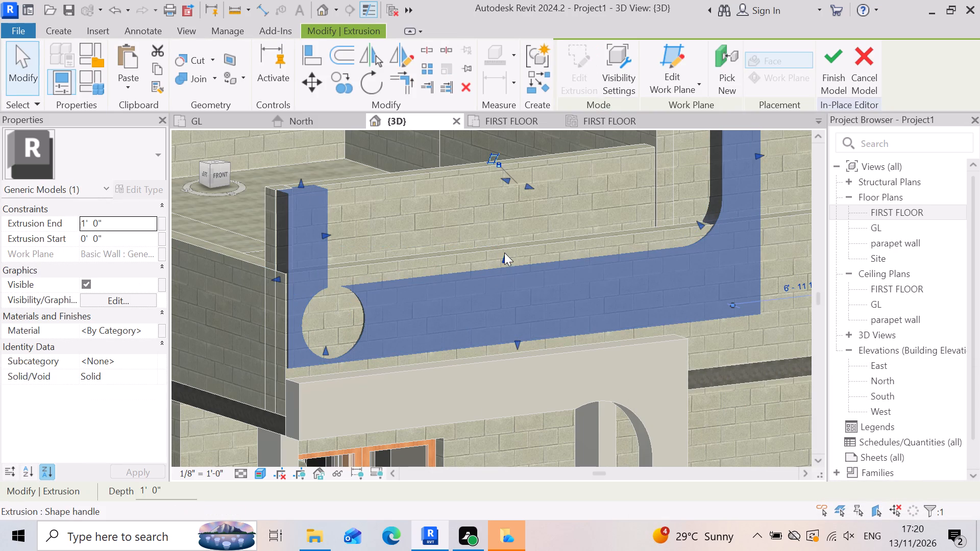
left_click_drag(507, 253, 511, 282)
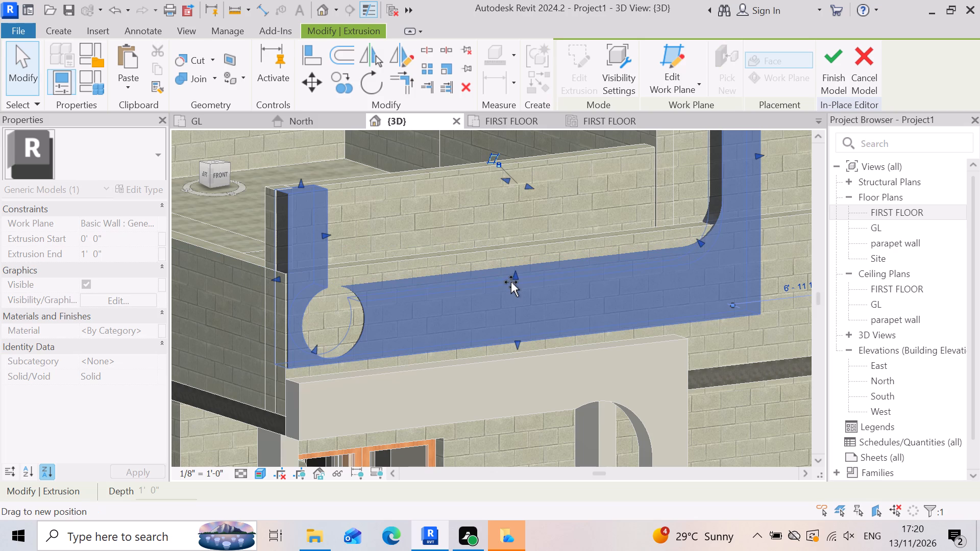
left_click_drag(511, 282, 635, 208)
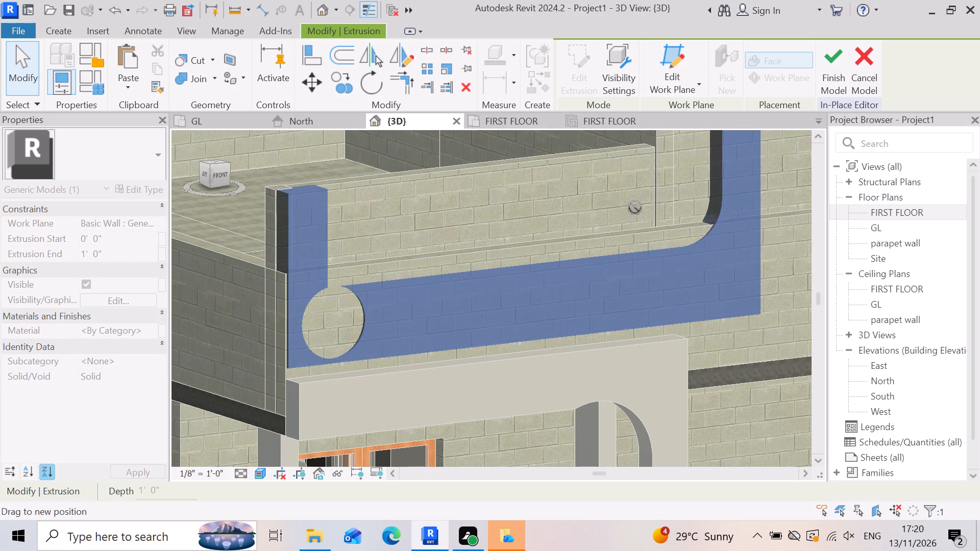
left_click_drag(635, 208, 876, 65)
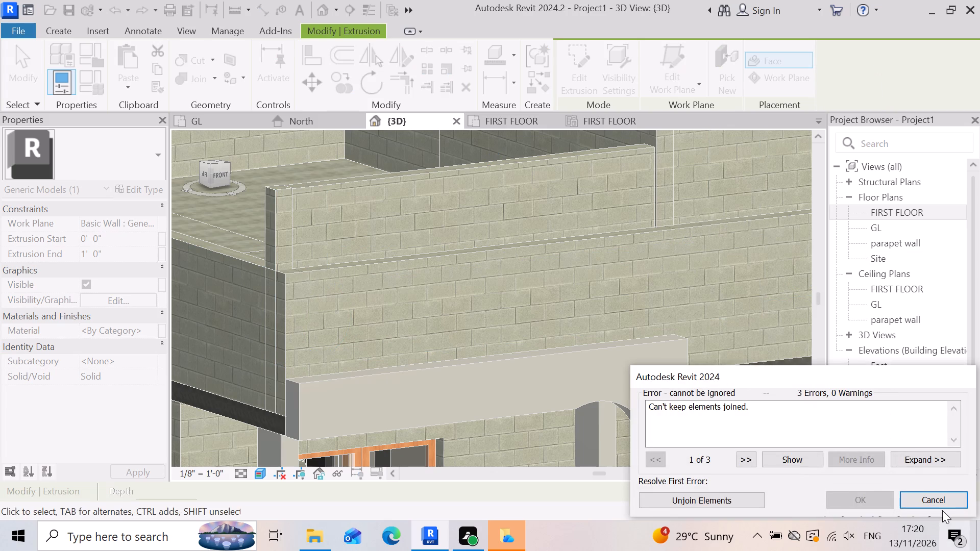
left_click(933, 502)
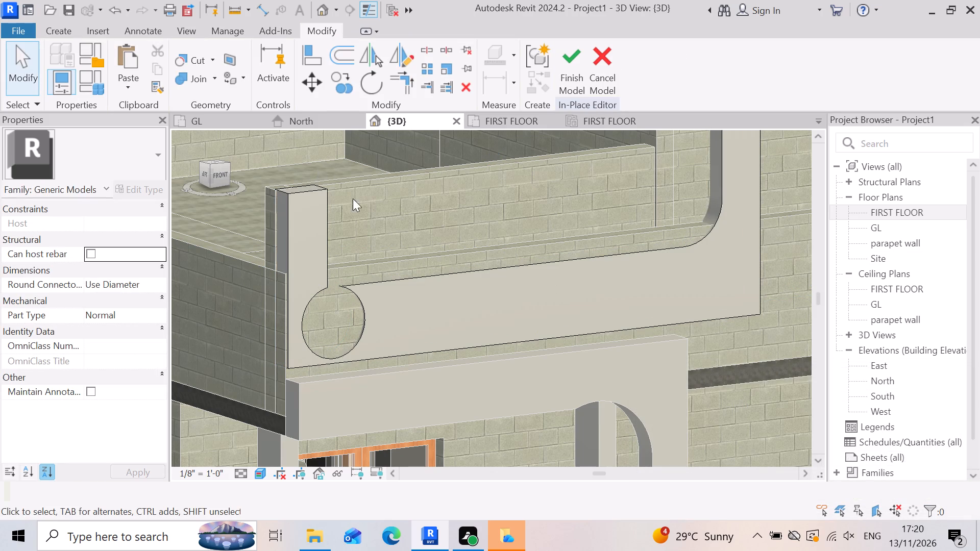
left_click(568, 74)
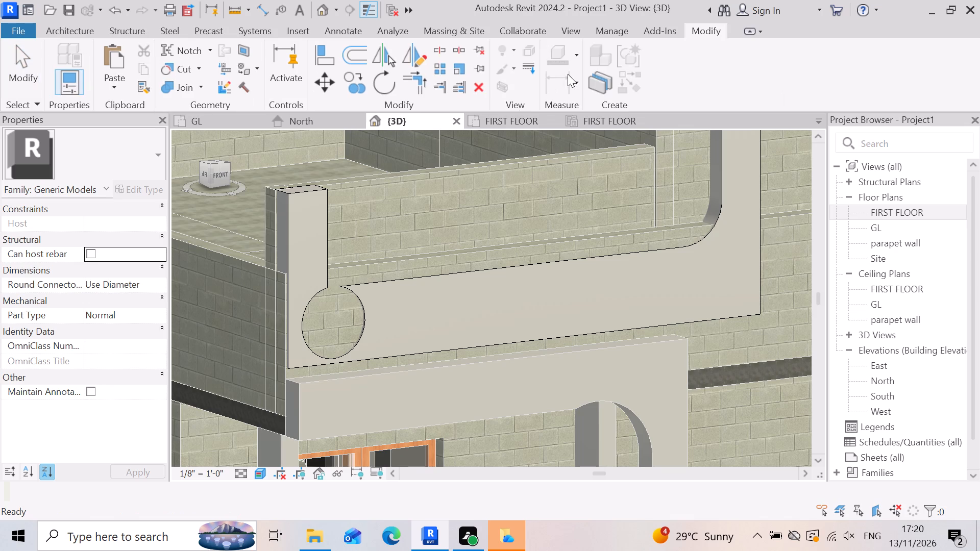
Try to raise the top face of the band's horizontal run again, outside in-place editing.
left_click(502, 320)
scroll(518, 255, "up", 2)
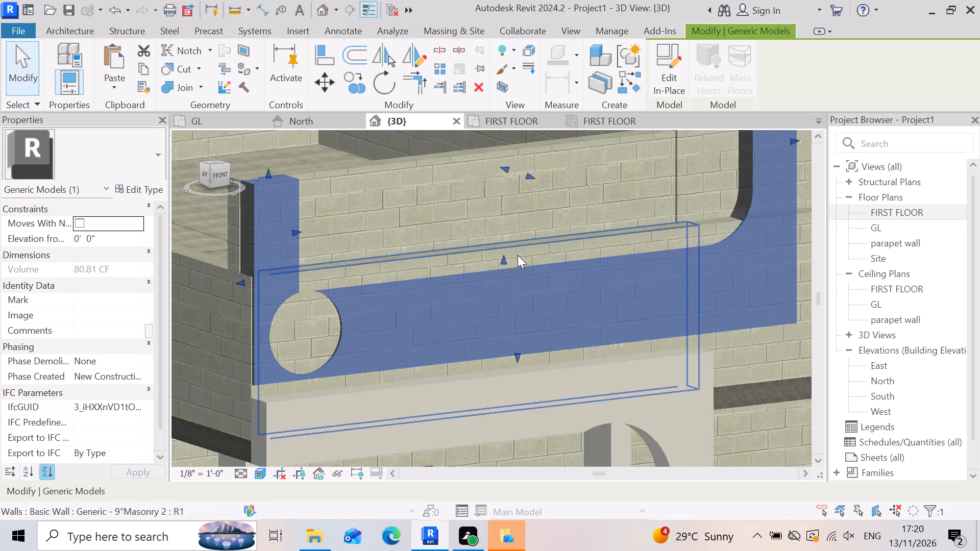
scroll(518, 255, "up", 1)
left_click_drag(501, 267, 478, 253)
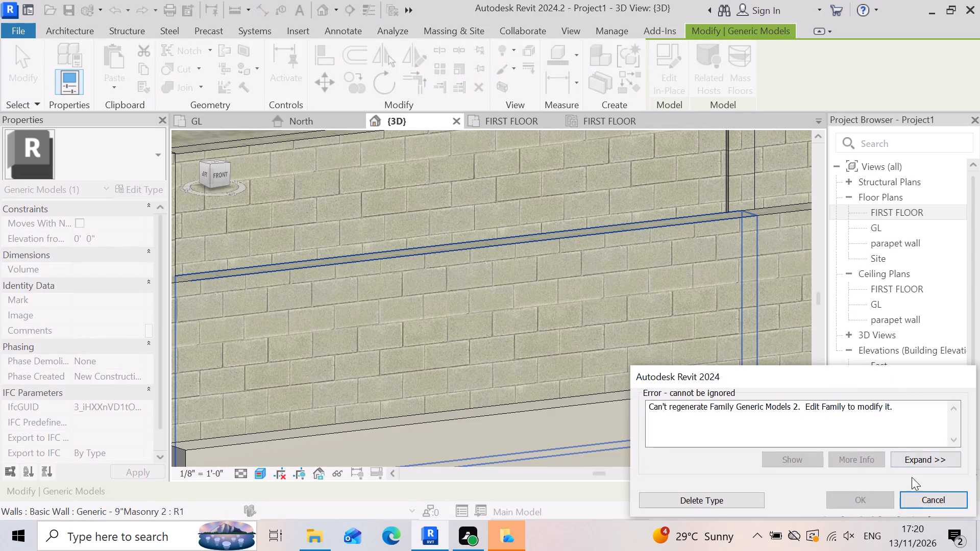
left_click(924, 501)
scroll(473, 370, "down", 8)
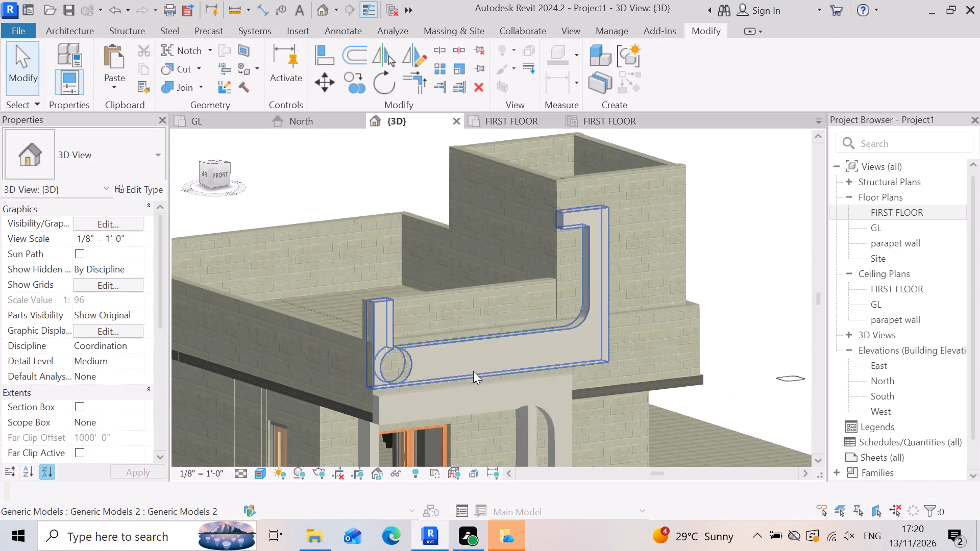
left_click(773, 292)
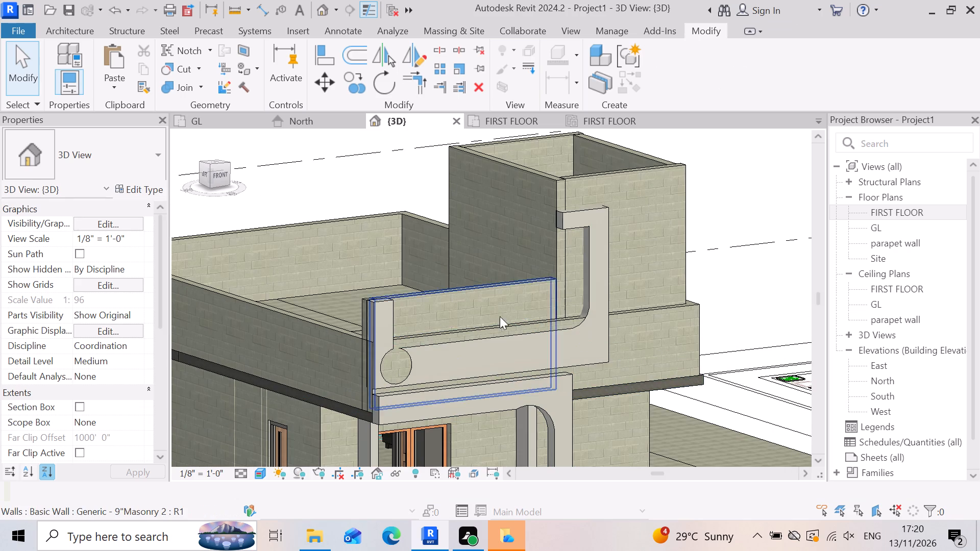
Lower the top of the front masonry wall behind the band's horizontal run to a top offset of about -0' 11 1/4".
scroll(488, 339, "up", 3)
key("Escape")
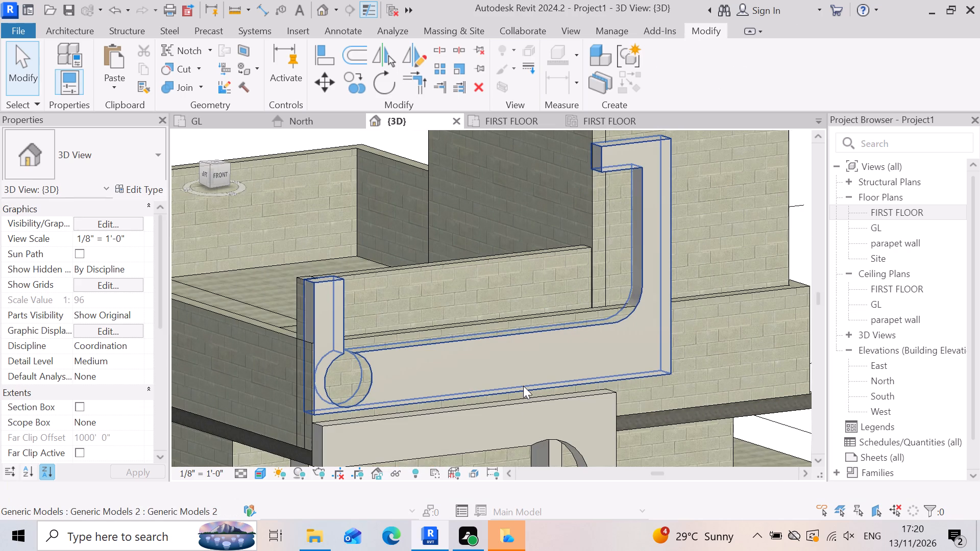
scroll(495, 351, "up", 5)
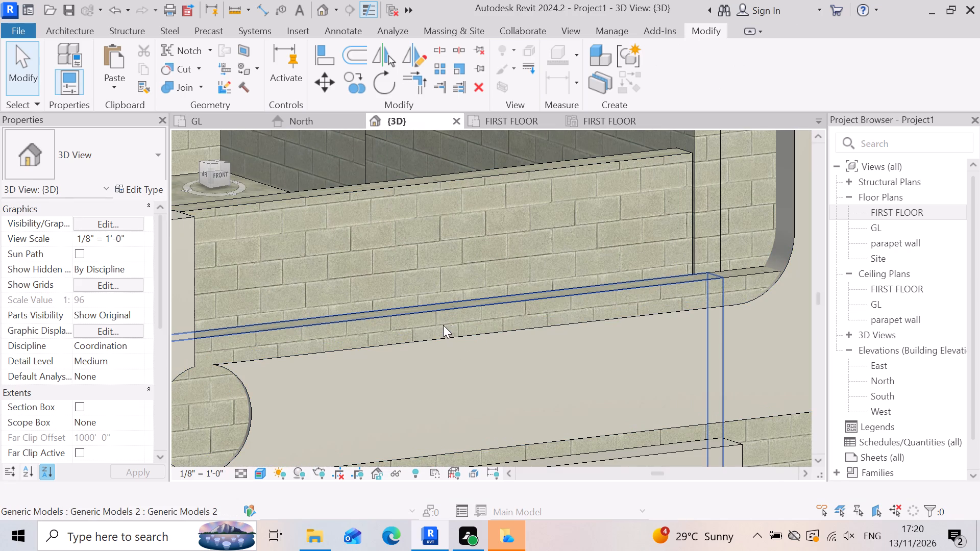
left_click(443, 321)
scroll(451, 323, "down", 3)
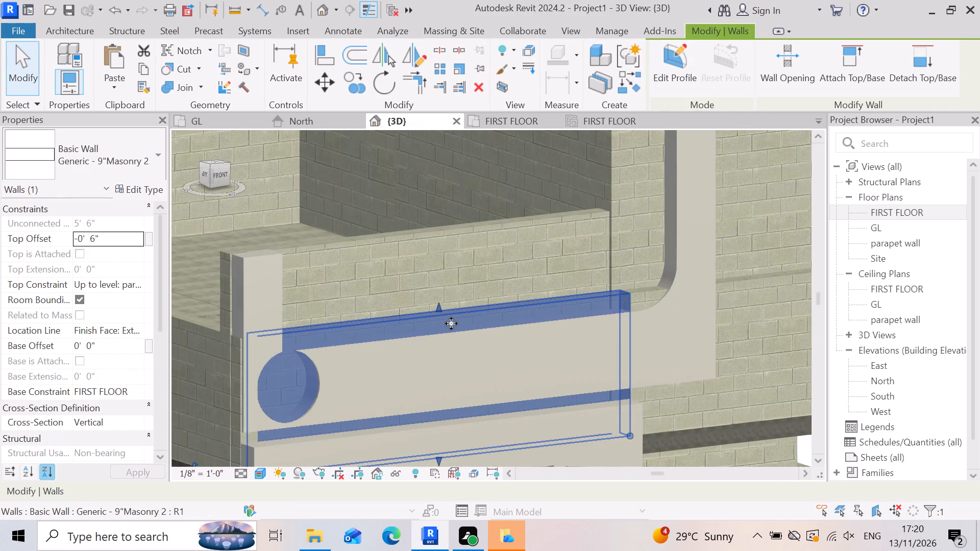
scroll(460, 352, "up", 2)
left_click_drag(433, 291, 434, 296)
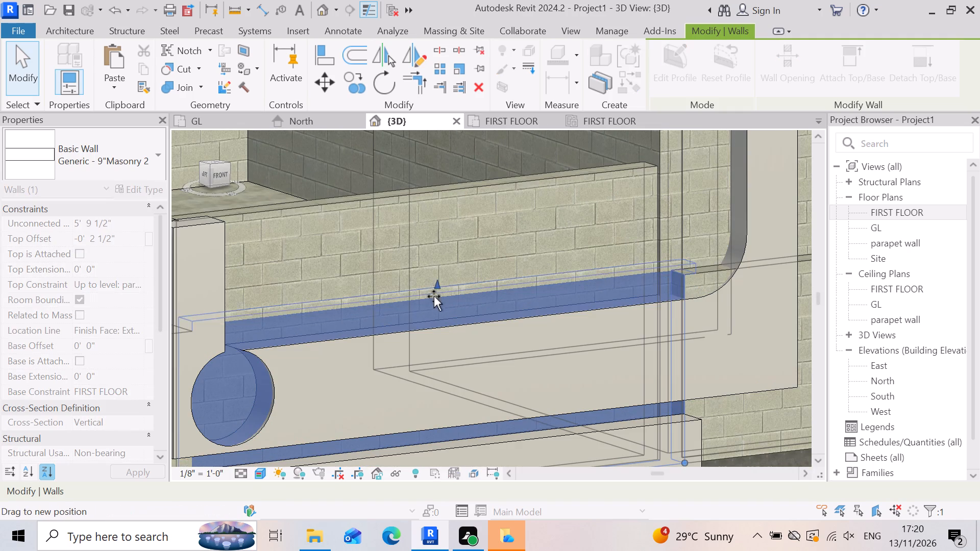
left_click_drag(434, 296, 431, 316)
left_click(428, 316)
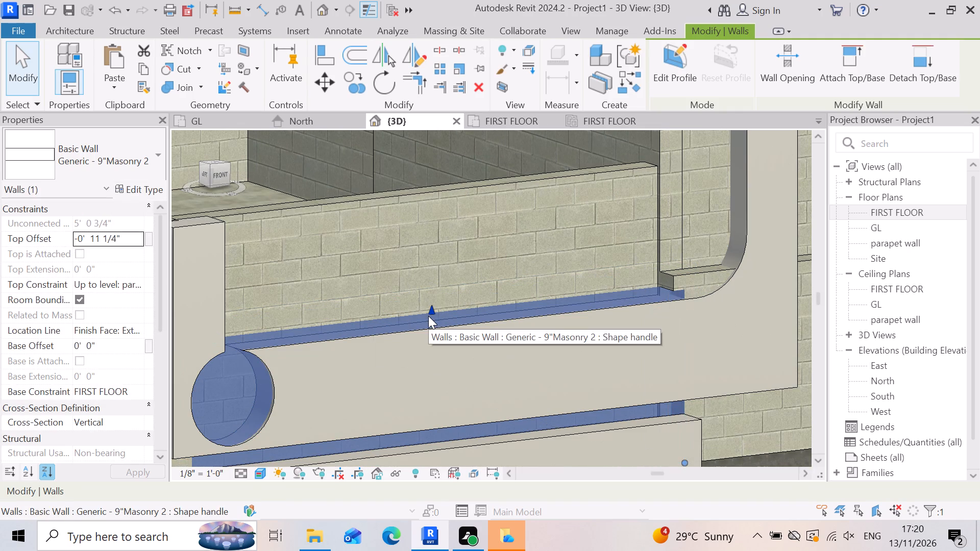
key("Escape")
Lower the same front wall's top slightly further, close to the top edge of the band's horizontal run.
scroll(459, 333, "down", 1)
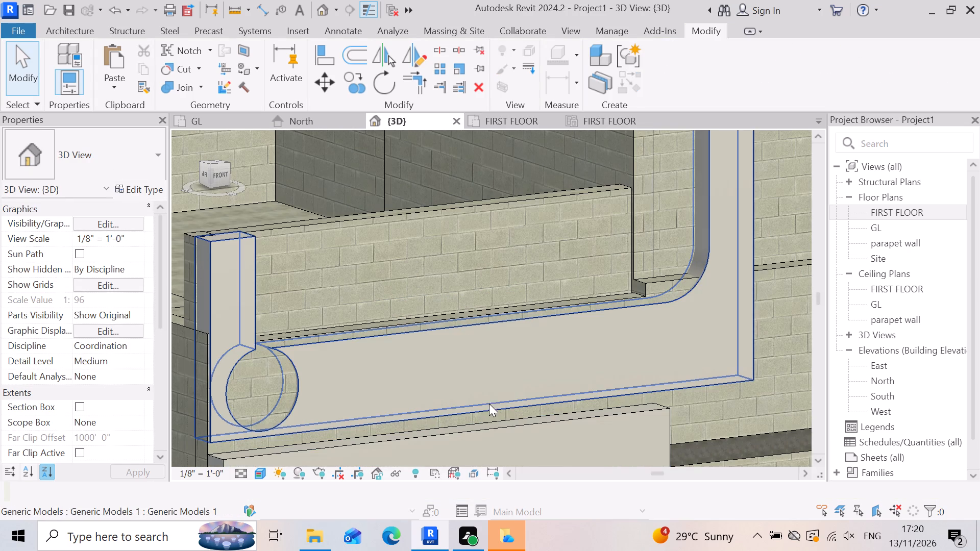
scroll(514, 368, "down", 2)
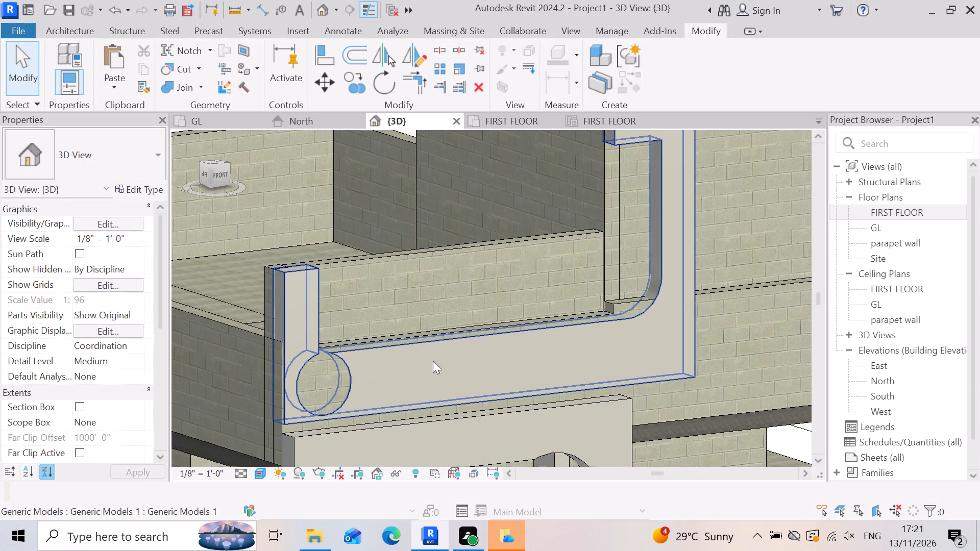
left_click(403, 336)
scroll(451, 383, "up", 2)
scroll(433, 338, "up", 2)
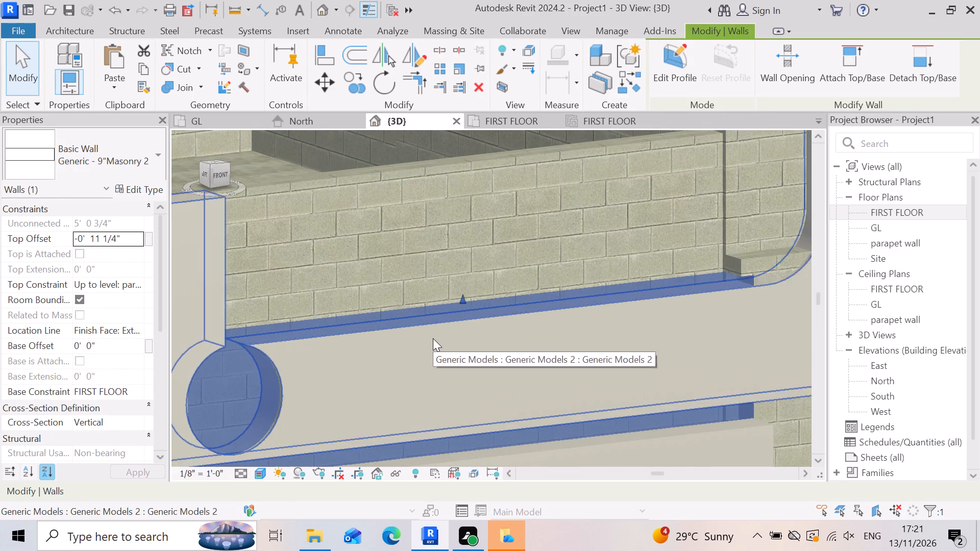
left_click_drag(463, 295, 461, 310)
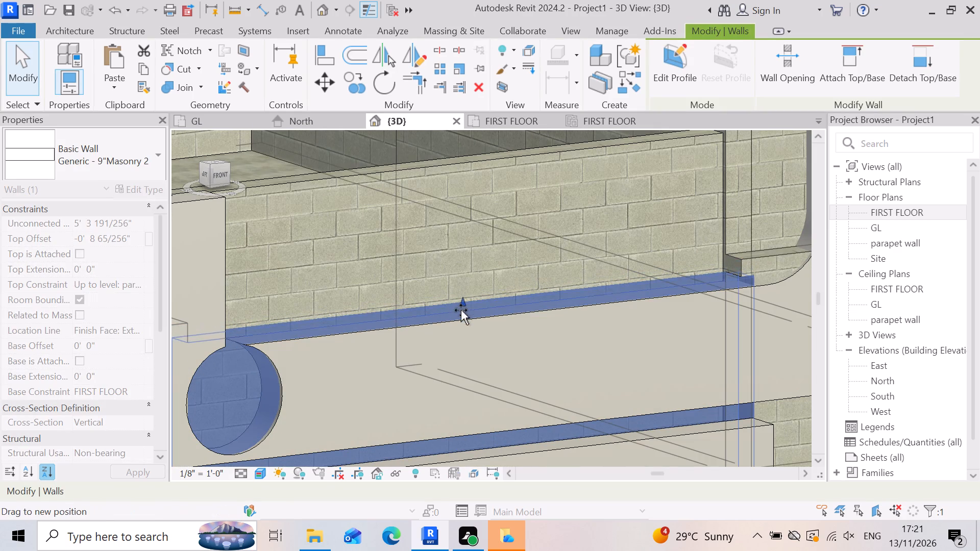
left_click_drag(461, 310, 461, 316)
left_click(461, 316)
scroll(444, 380, "down", 2)
key("Escape")
scroll(441, 355, "up", 3)
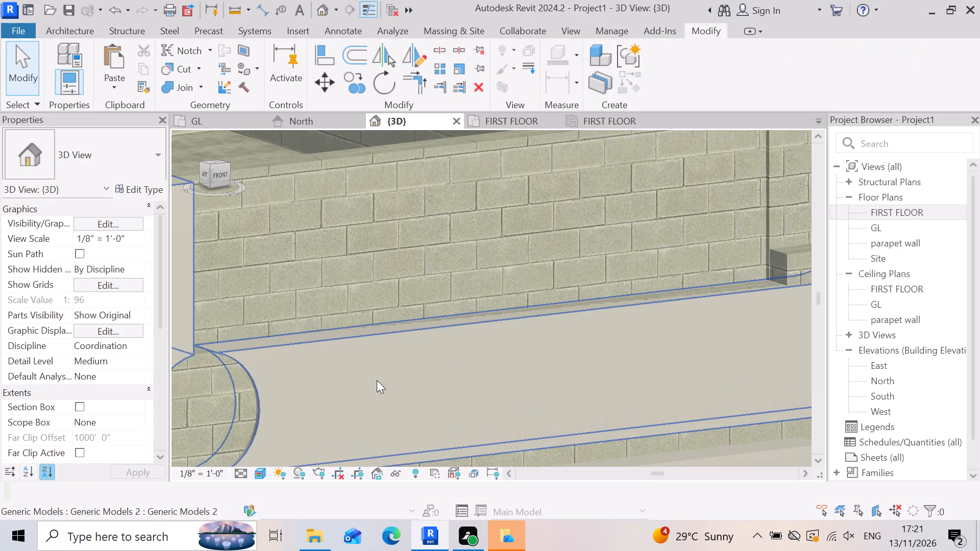
scroll(423, 352, "down", 3)
key("Escape")
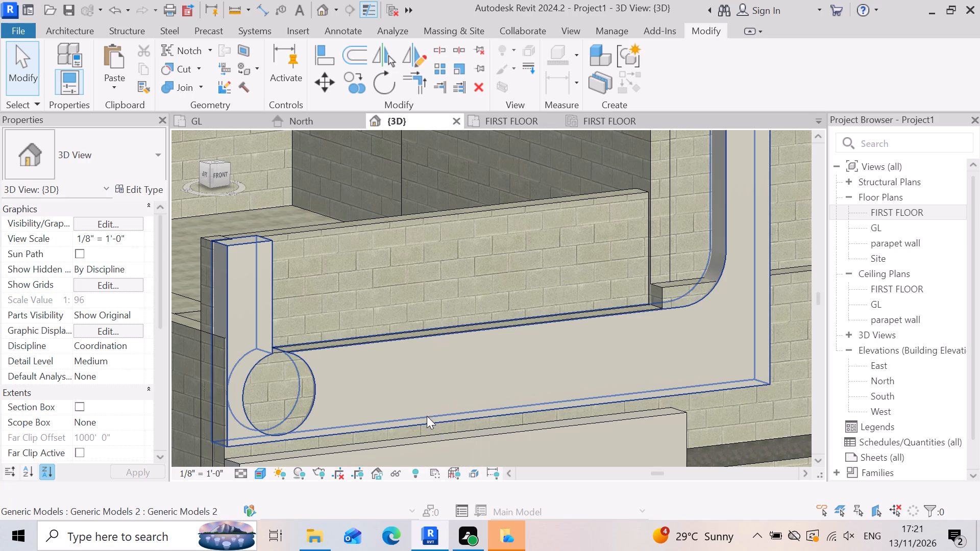
Lower the top of the short front masonry wall between the band and the tower-side corner to a top offset of -3' 11 7/8".
scroll(384, 394, "down", 3)
scroll(665, 337, "up", 5)
left_click(670, 330)
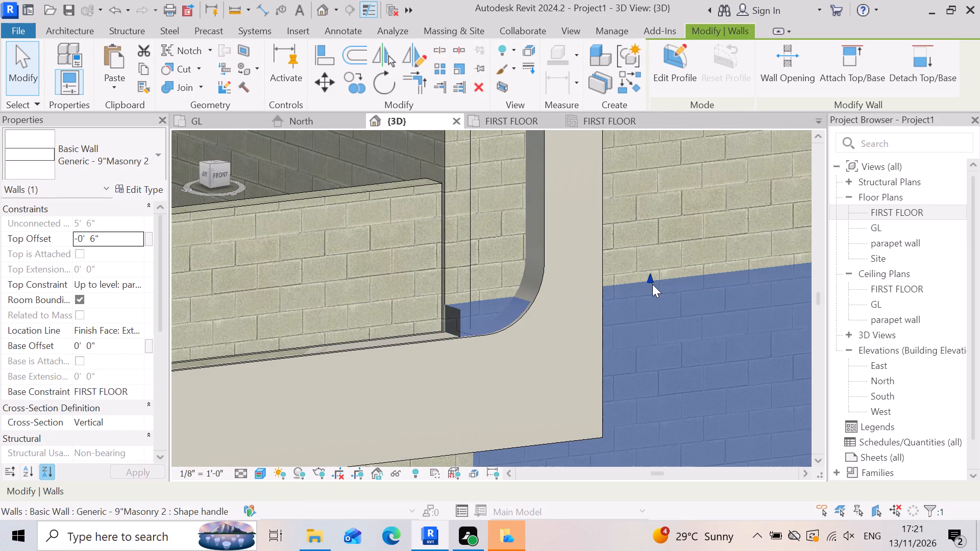
left_click_drag(651, 278, 656, 332)
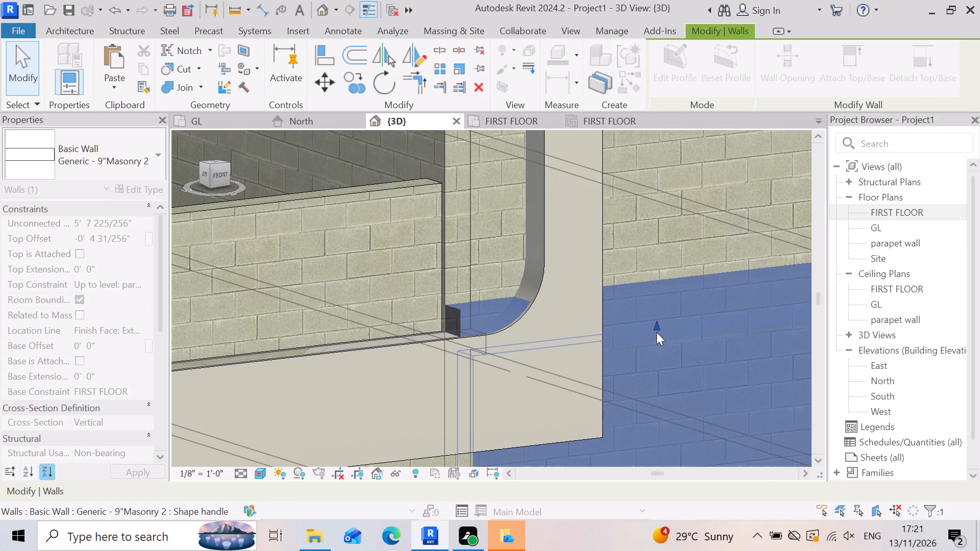
key("Escape")
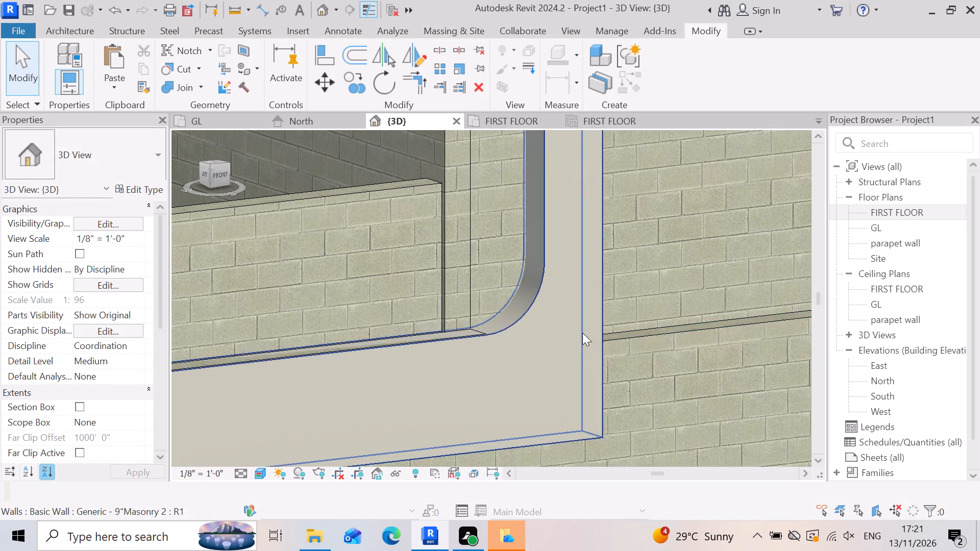
scroll(582, 329, "down", 8)
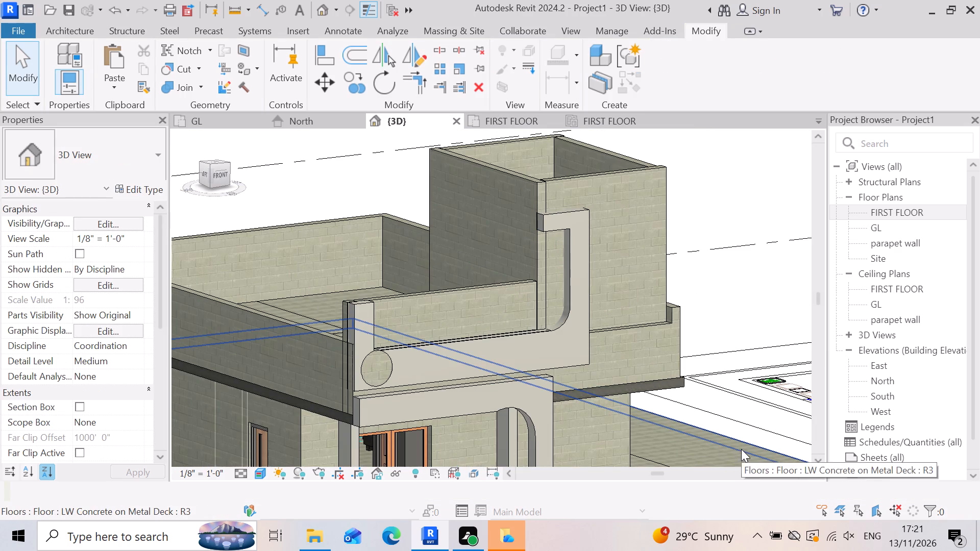
left_click(638, 361)
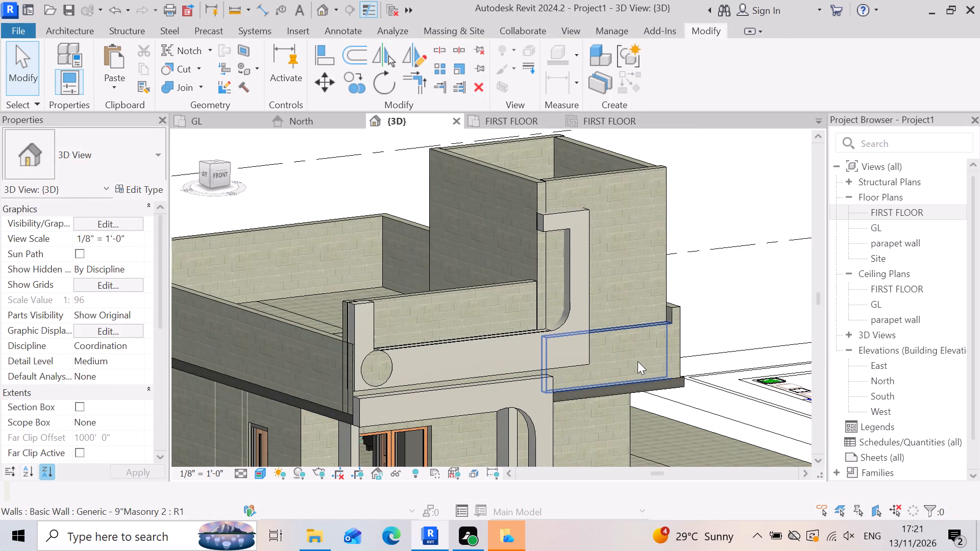
scroll(633, 358, "up", 3)
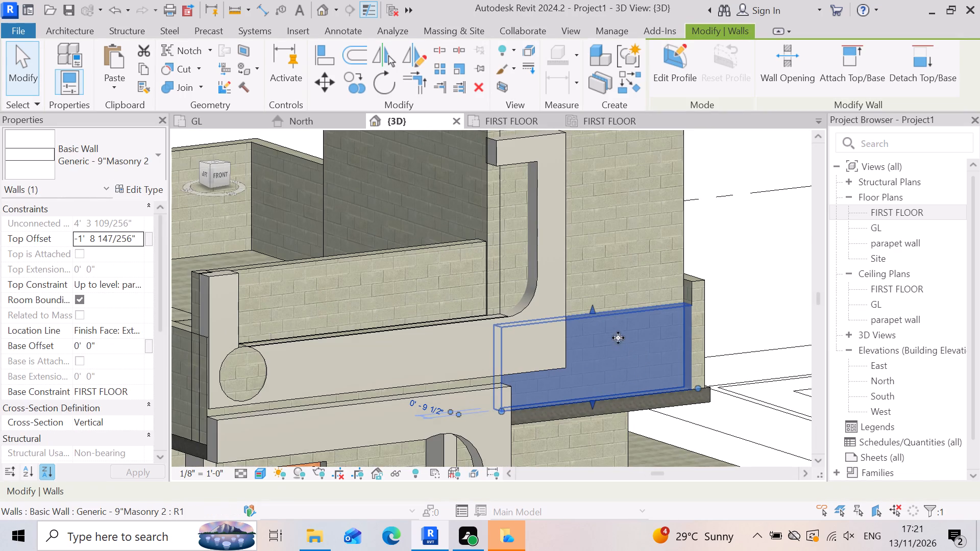
left_click_drag(596, 311, 610, 360)
left_click(610, 360)
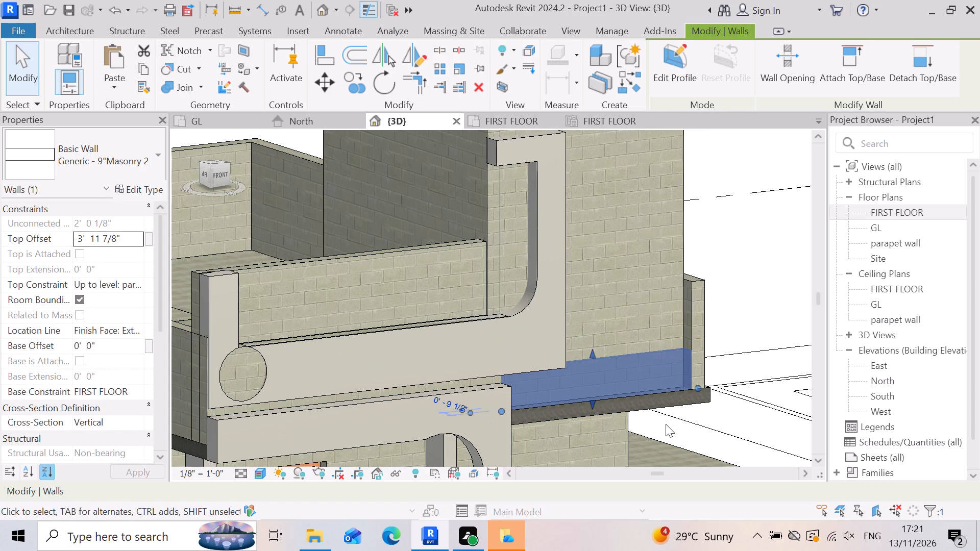
key("Escape")
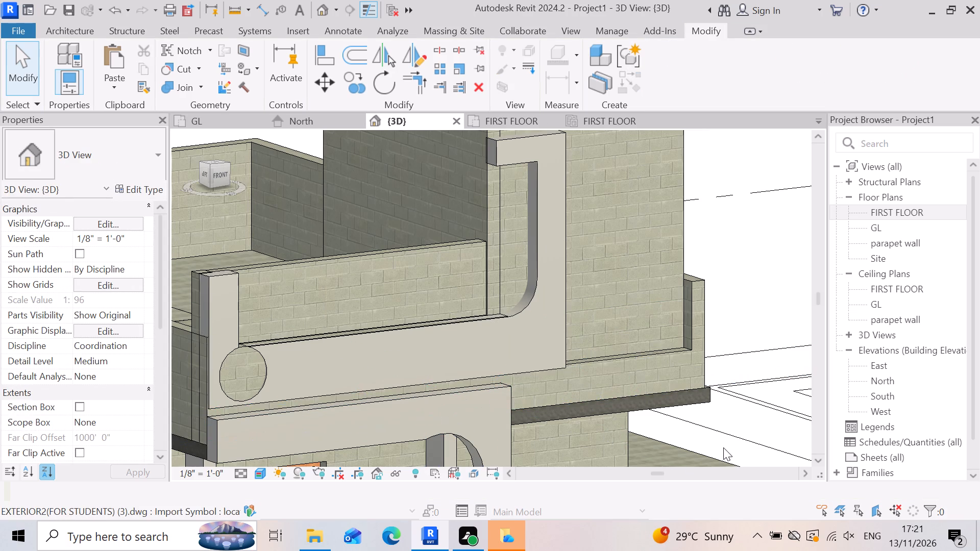
Lower the top of the side parapet wall running back beside the tower to a top offset of about -4' 8 11/16".
left_click(697, 311)
scroll(710, 324, "down", 4)
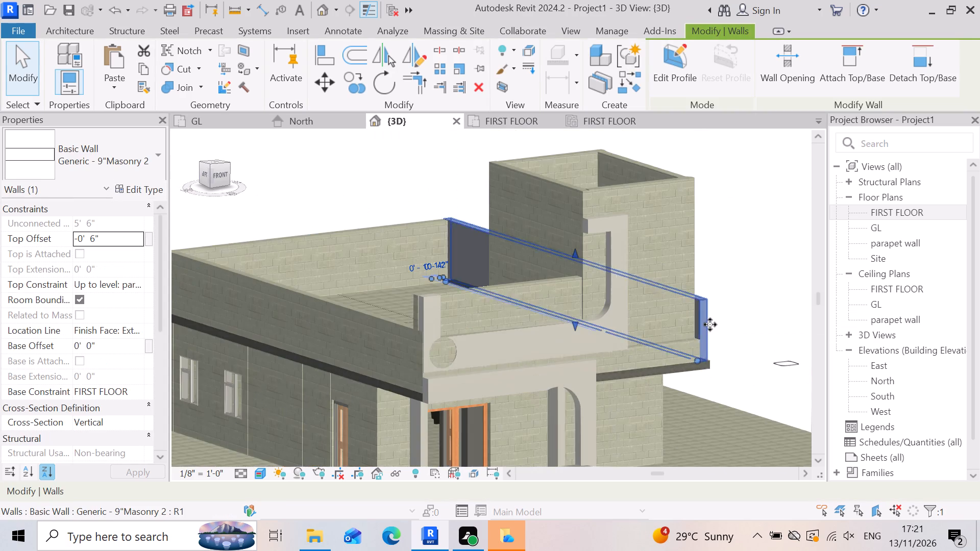
right_click_drag(729, 368, 643, 377, "shift")
middle_click_drag(728, 368, 643, 377, "shift")
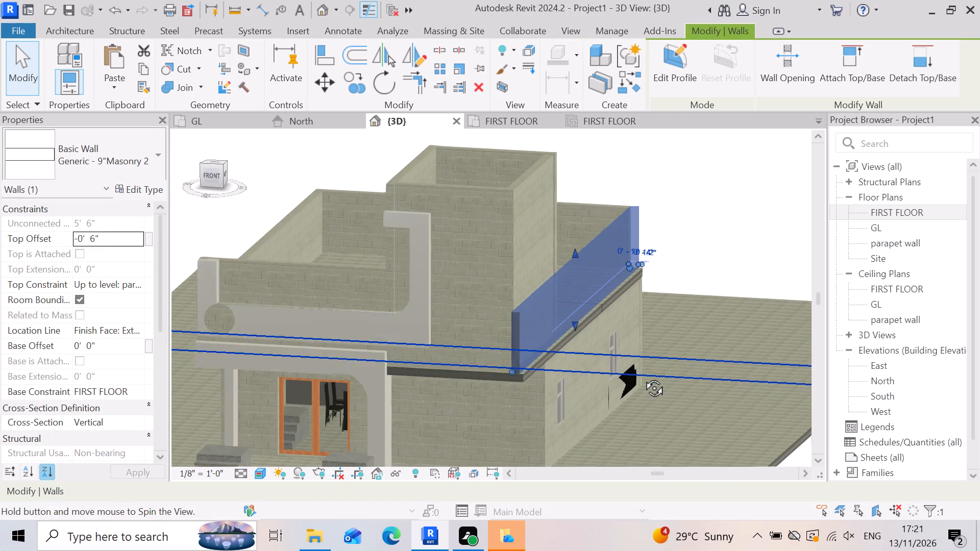
middle_click_drag(643, 377, 644, 380, "shift")
right_click_drag(643, 377, 644, 380, "shift")
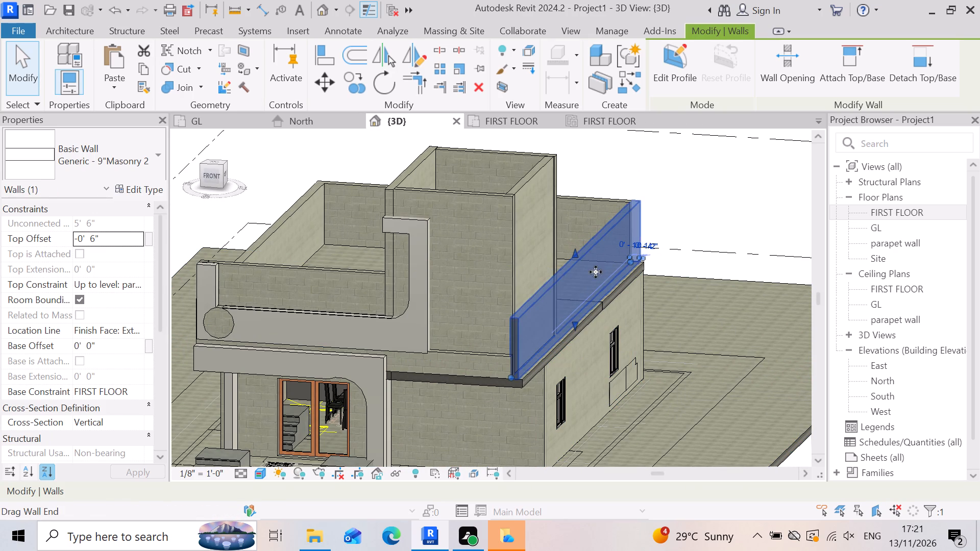
left_click_drag(573, 251, 592, 324)
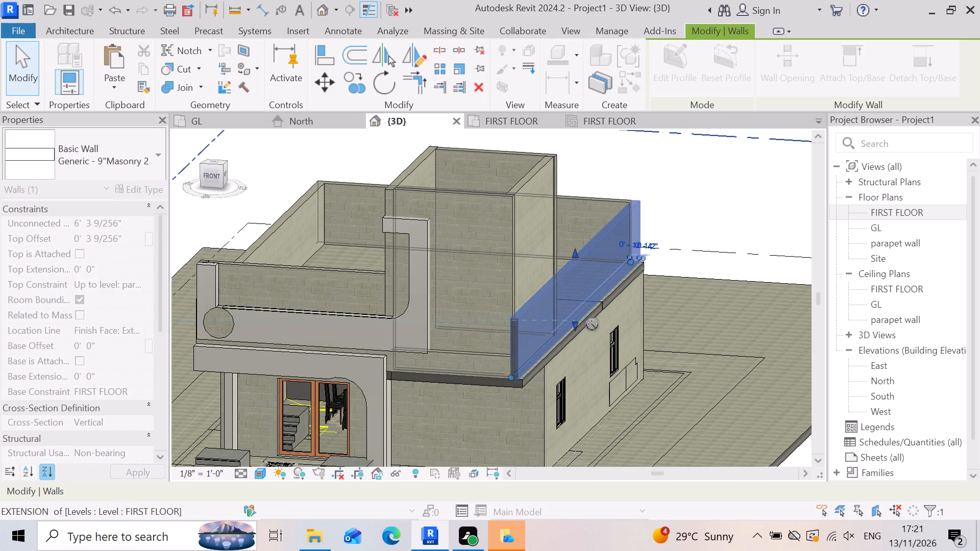
left_click_drag(592, 324, 586, 306)
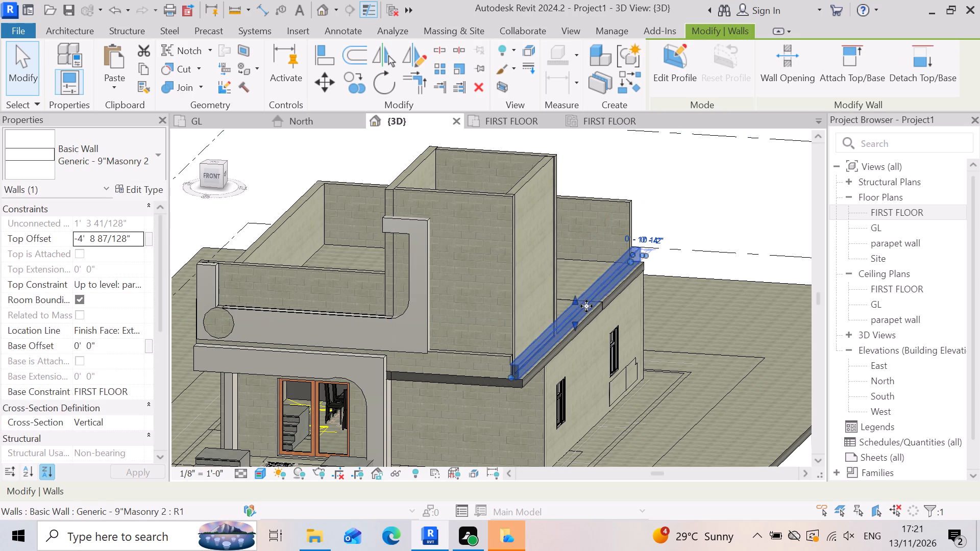
key("Escape")
Lower the base of that side parapet wall slightly, down into the depth of the floor slab edge.
scroll(521, 374, "up", 3)
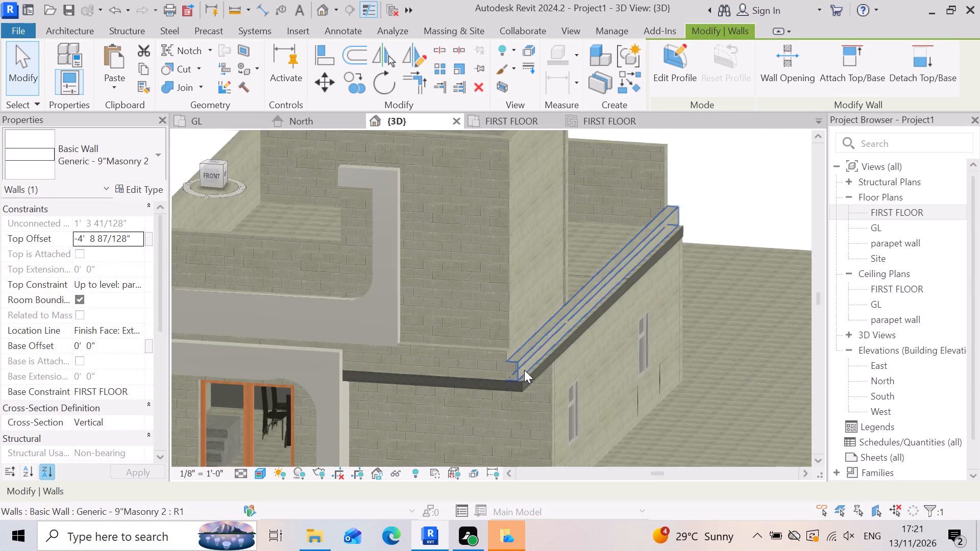
left_click(564, 322)
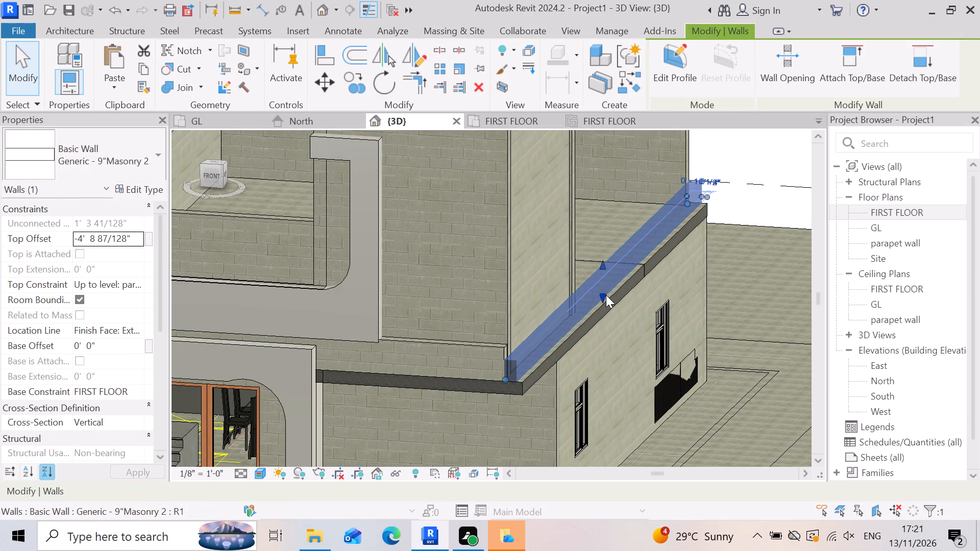
left_click_drag(606, 295, 604, 309)
double_click(604, 309)
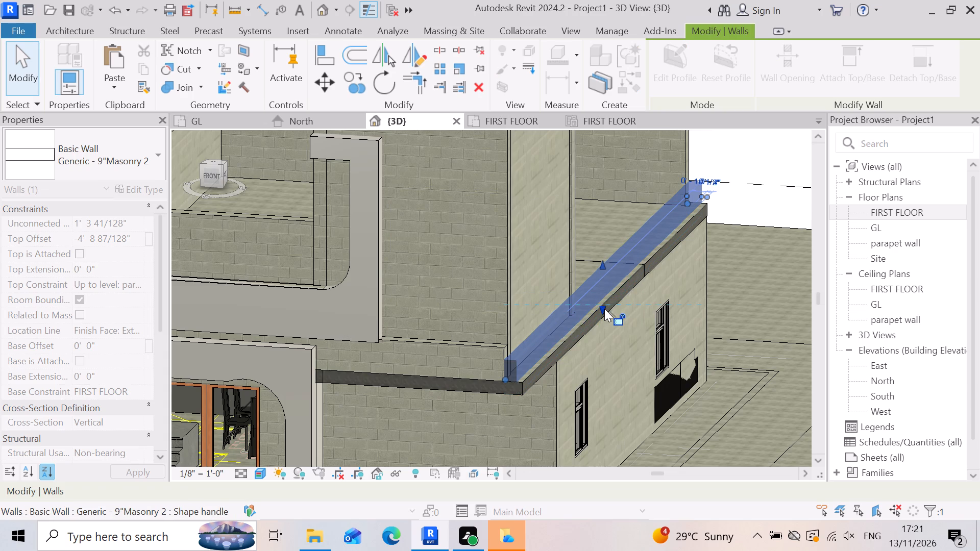
key("Escape")
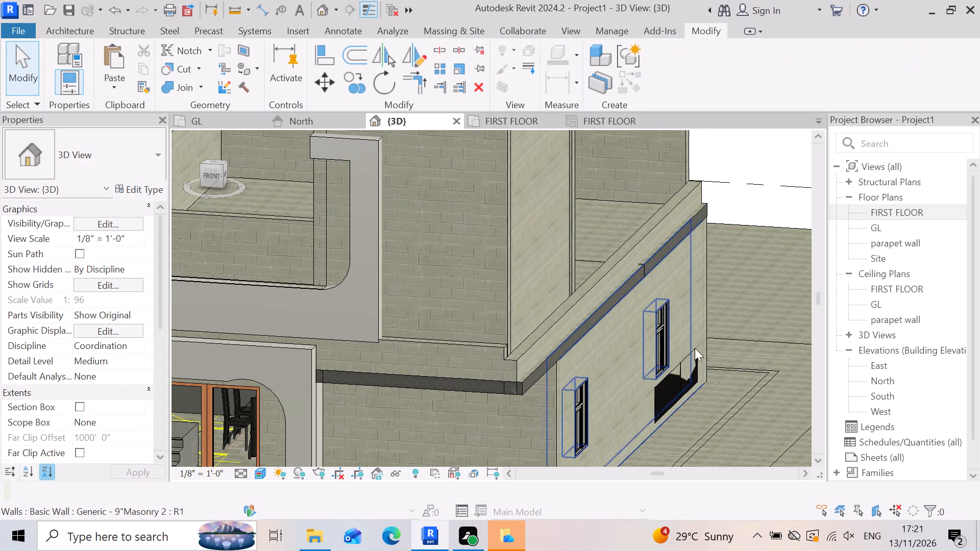
key("Escape")
Examine the lowered front and side parapet walls where they meet at the slab corner and run behind the band.
scroll(655, 366, "down", 3)
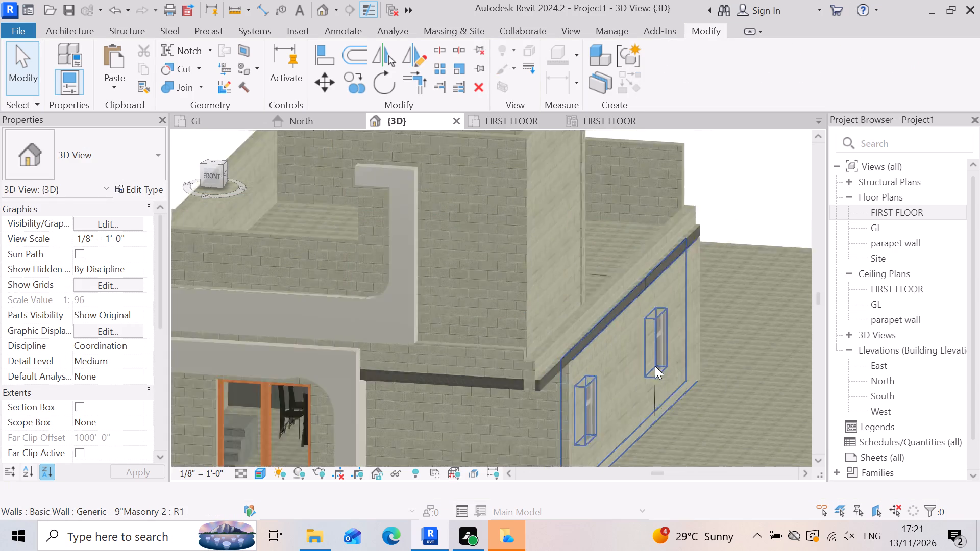
scroll(397, 379, "up", 2)
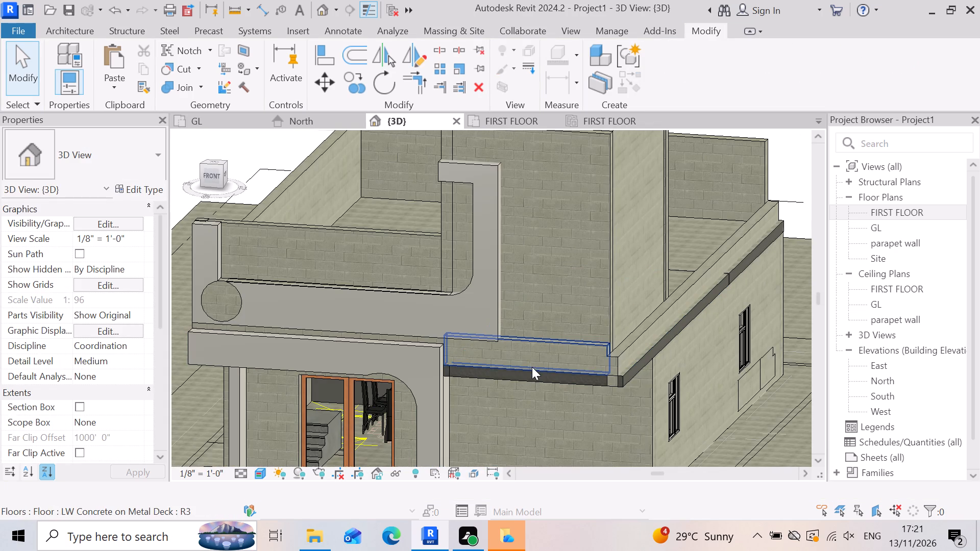
left_click(532, 367)
scroll(533, 367, "up", 3)
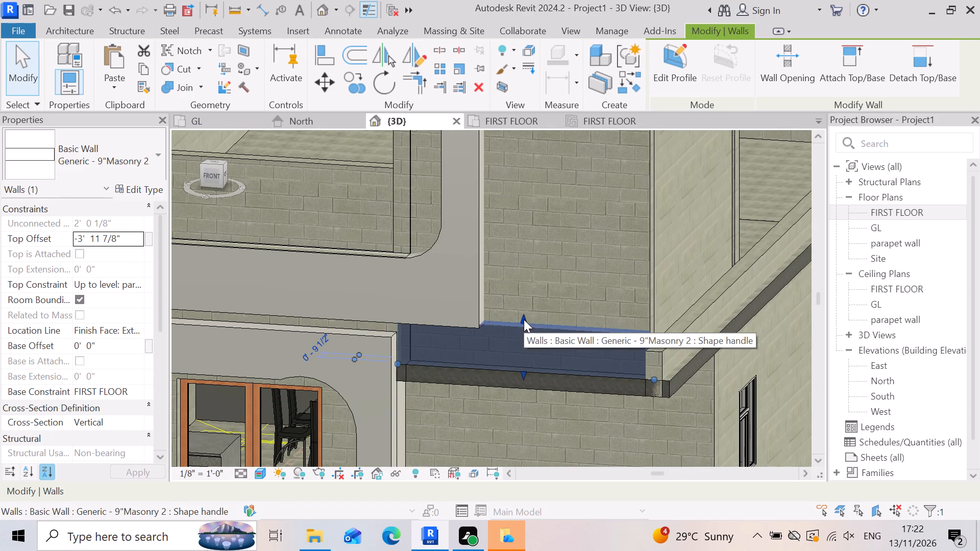
key("Escape")
scroll(653, 422, "down", 3)
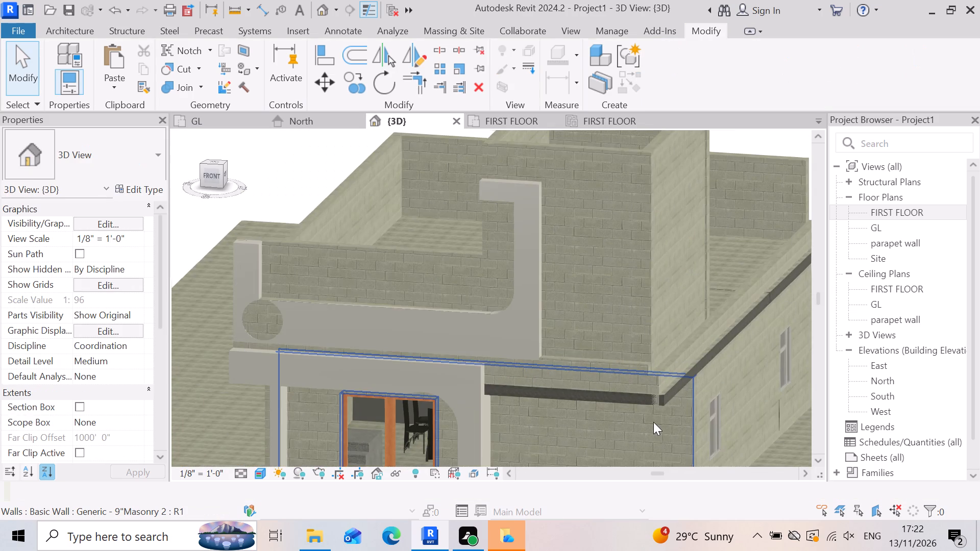
scroll(559, 379, "down", 3)
middle_click_drag(575, 404, 663, 389, "shift")
right_click_drag(581, 394, 663, 389, "shift")
scroll(750, 372, "up", 2)
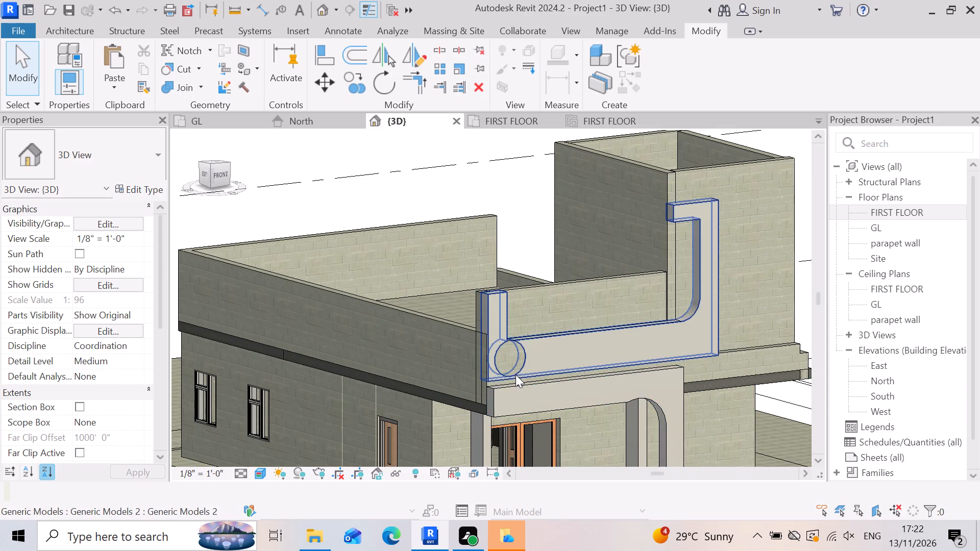
scroll(729, 388, "up", 3)
left_click(709, 359)
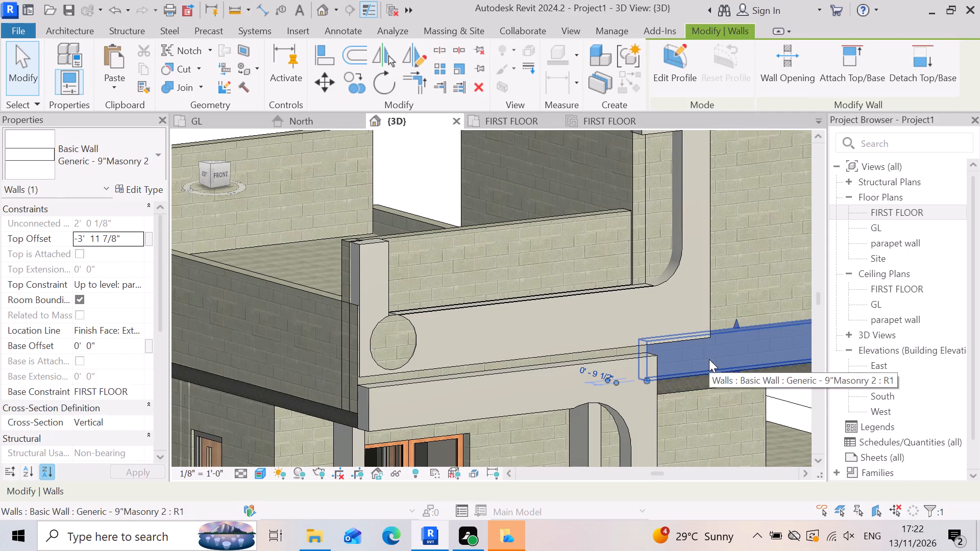
key("Escape")
Lower the top of the masonry wall directly behind the band's horizontal run to a top offset of about -4' 1 5/8".
scroll(562, 367, "up", 5)
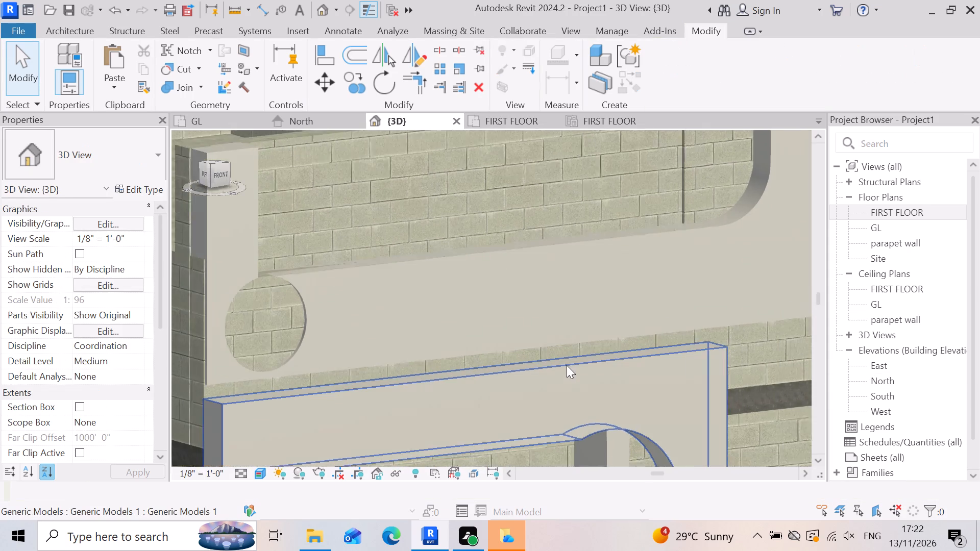
left_click(581, 348)
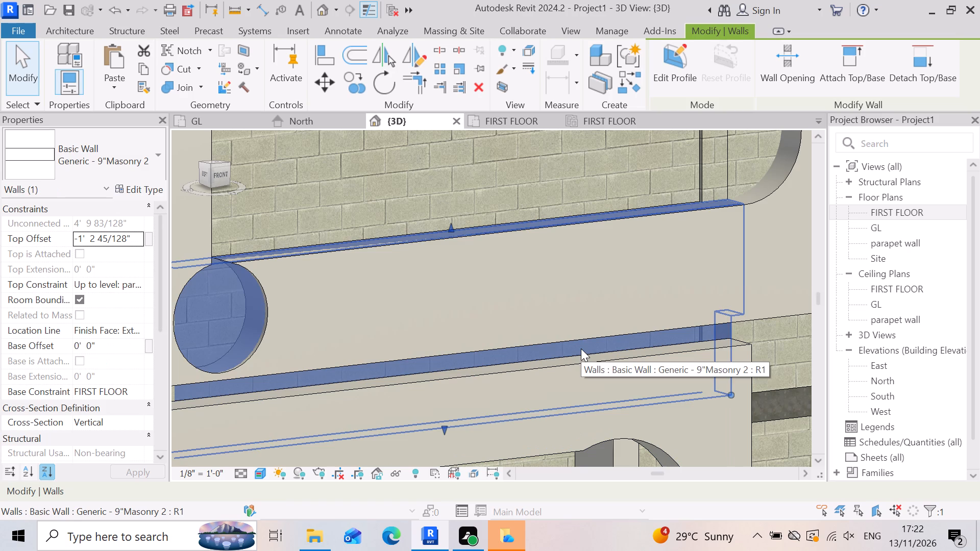
scroll(442, 290, "down", 2)
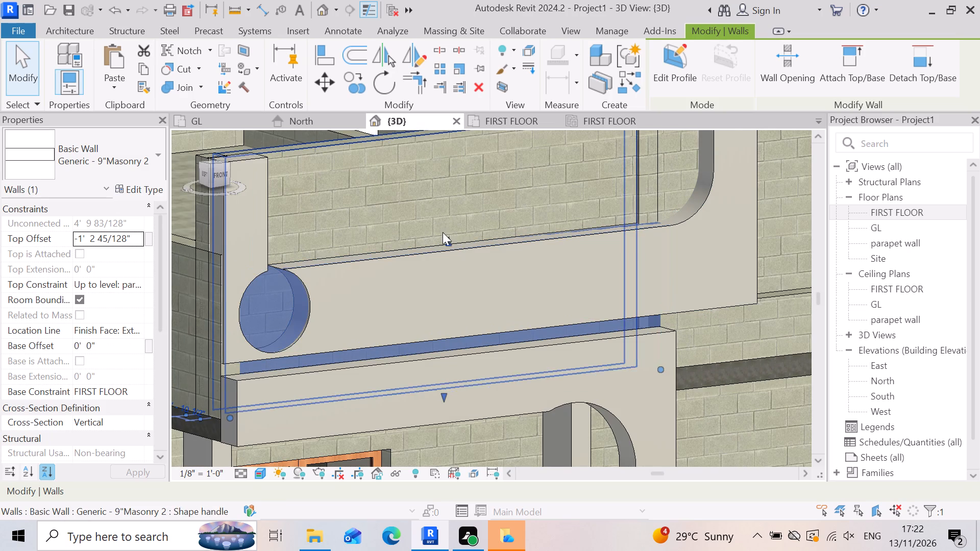
left_click_drag(446, 238, 474, 329)
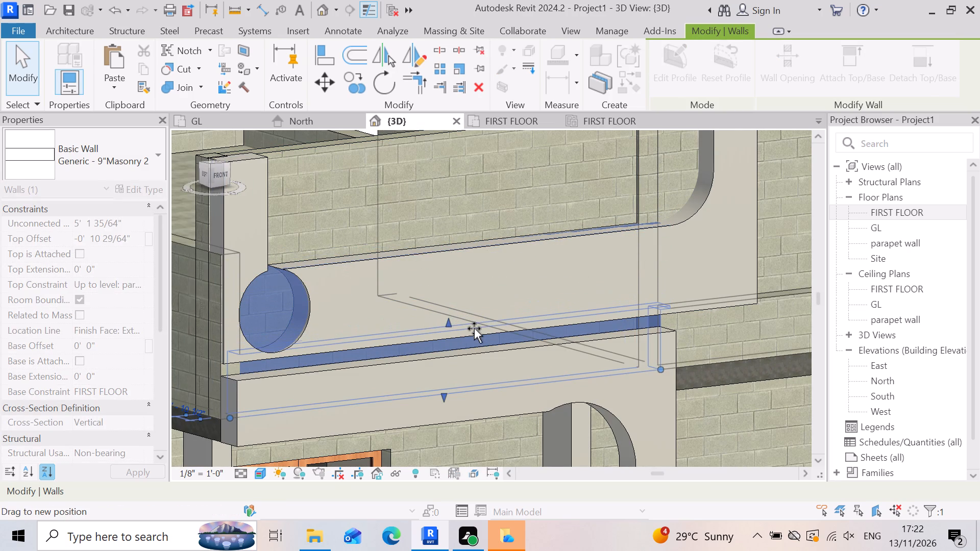
left_click_drag(474, 329, 478, 334)
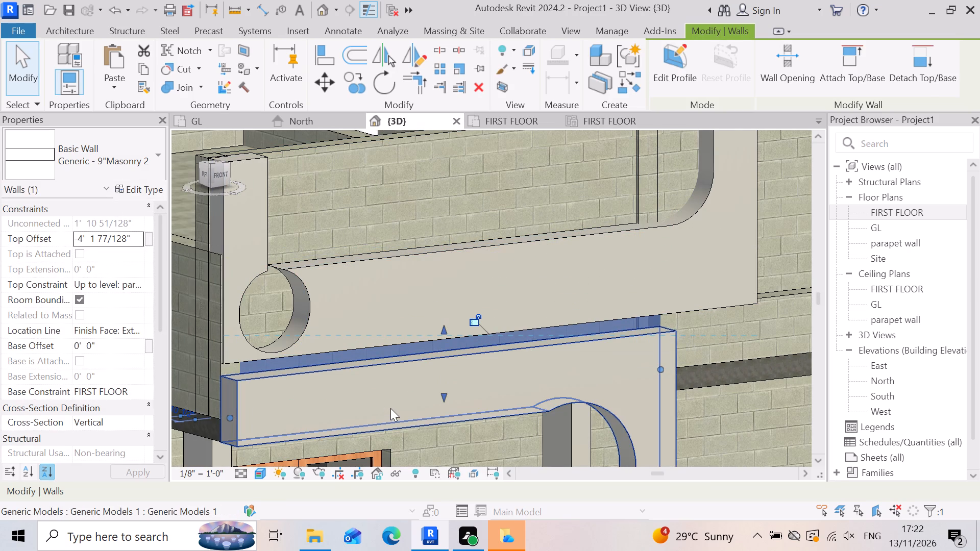
key("Escape")
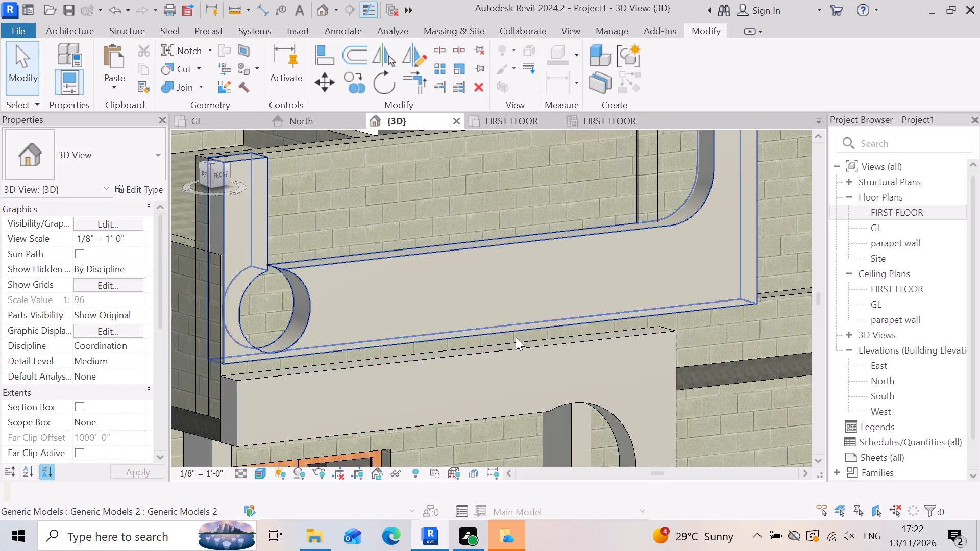
Examine the band's circular opening, the wall strip between band and portal, and the lowered walls at the slab corner.
scroll(350, 332, "up", 2)
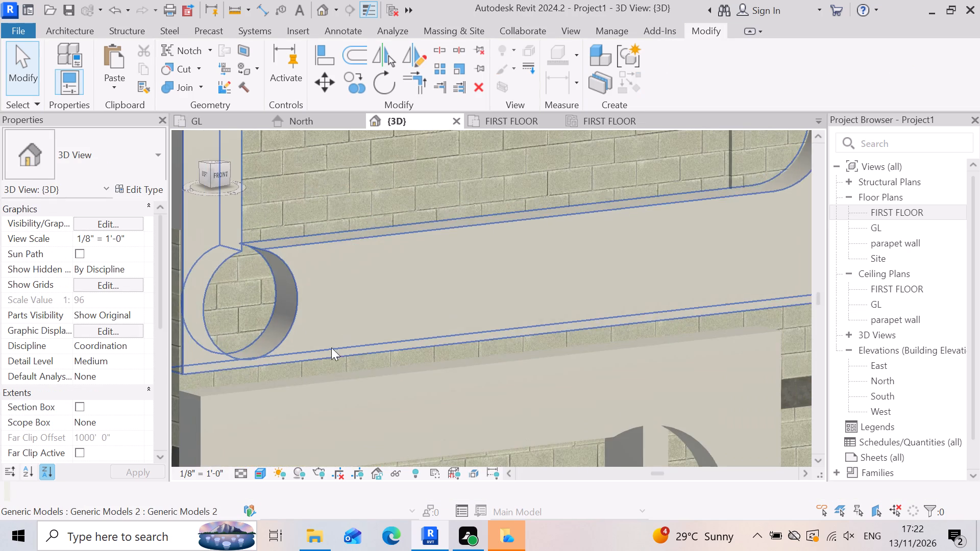
scroll(424, 297, "down", 2)
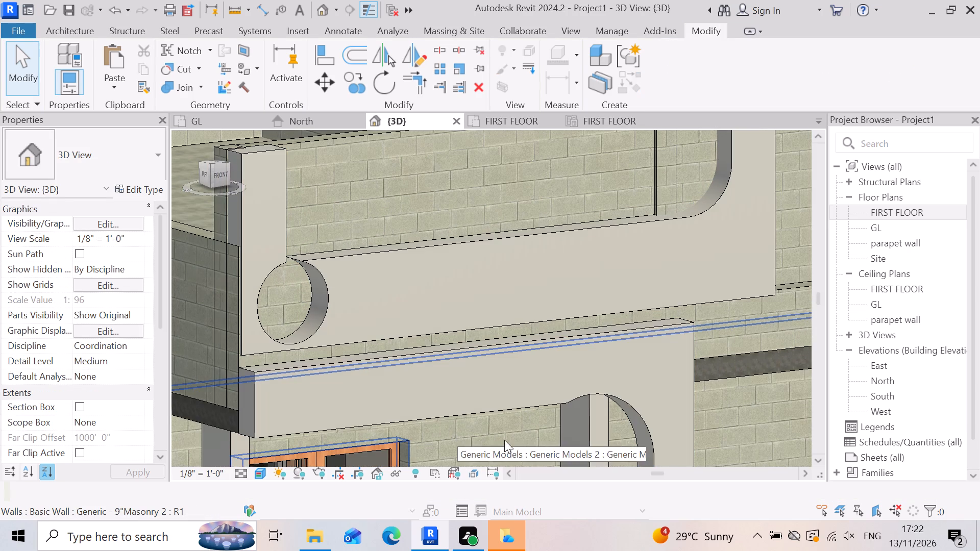
right_click_drag(434, 418, 461, 416, "shift")
middle_click_drag(433, 409, 461, 416, "shift")
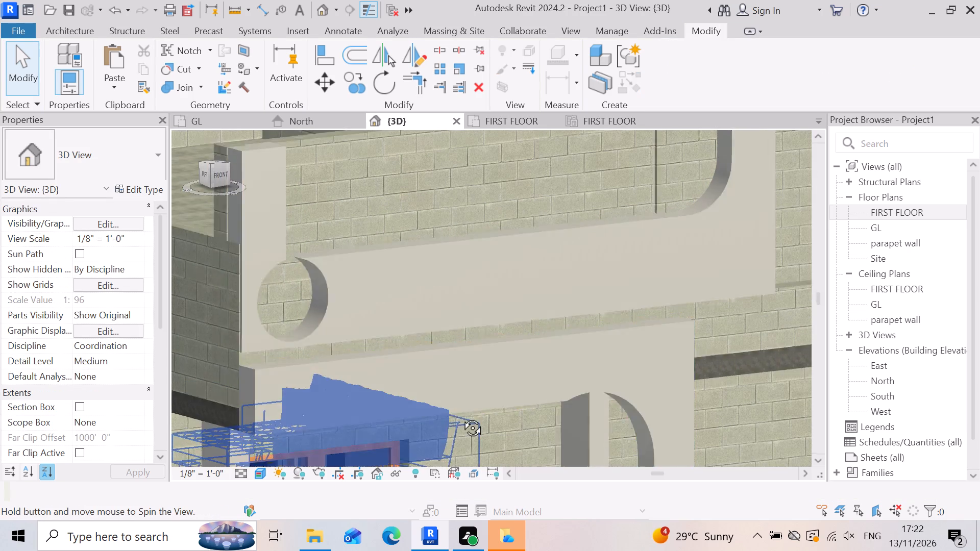
right_click_drag(461, 416, 399, 407, "shift")
middle_click_drag(461, 416, 399, 407, "shift")
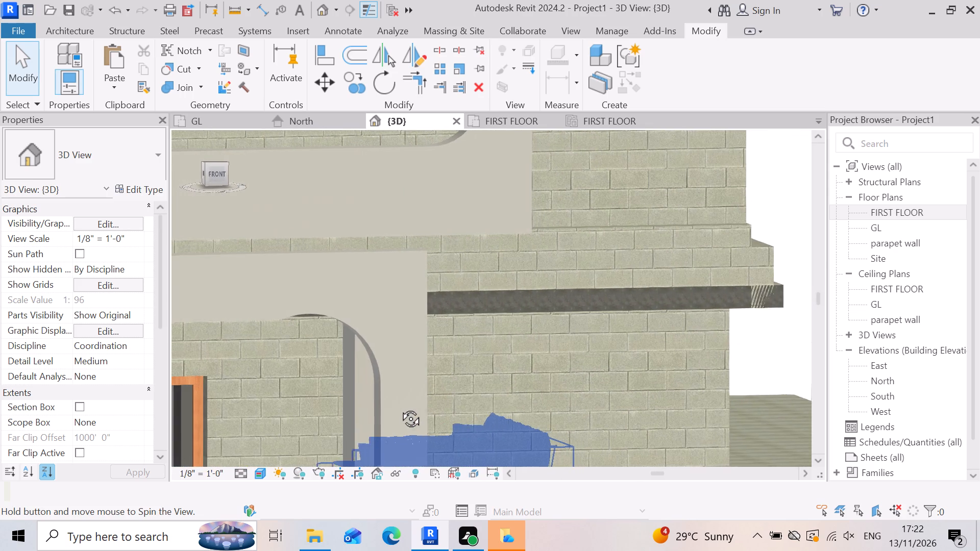
middle_click_drag(399, 407, 400, 409, "shift")
right_click_drag(399, 407, 400, 409, "shift")
scroll(465, 380, "down", 2)
right_click_drag(604, 335, 610, 361, "shift")
middle_click_drag(606, 336, 610, 361, "shift")
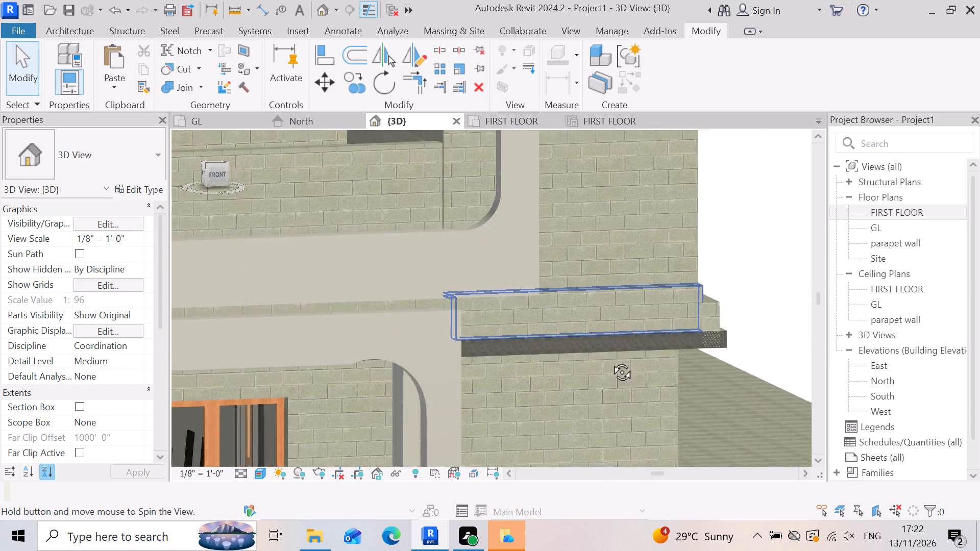
middle_click_drag(610, 361, 608, 378, "shift")
right_click_drag(610, 361, 608, 381, "shift")
middle_click(608, 381, "shift")
scroll(608, 381, "down", 3)
scroll(386, 378, "up", 2)
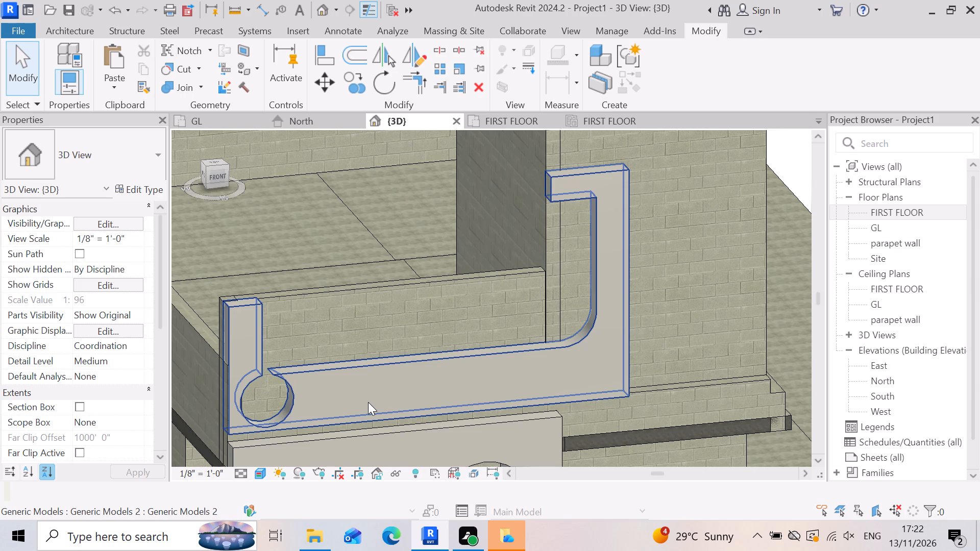
Create a new in-place component in the Generic Models category, keeping the name Generic Models 3.
left_click(411, 327)
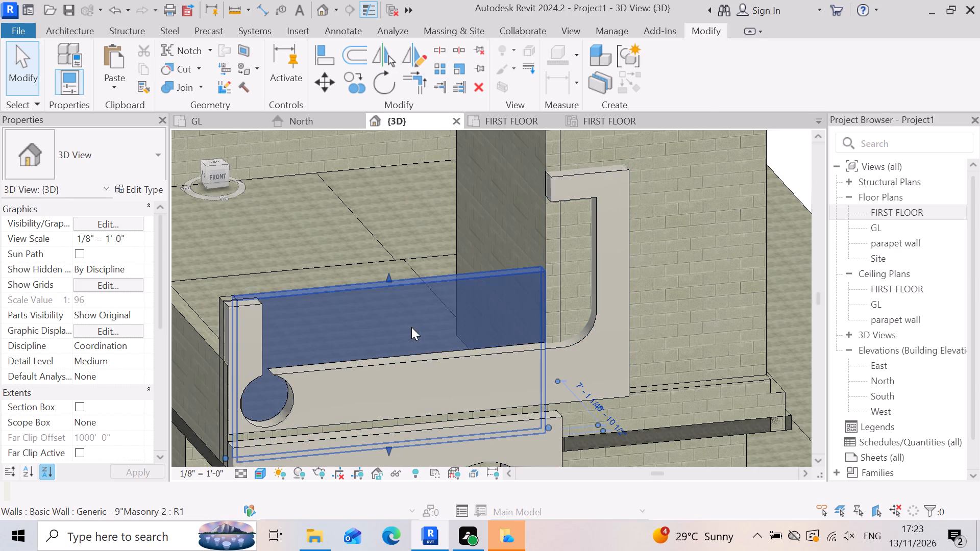
left_click(80, 34)
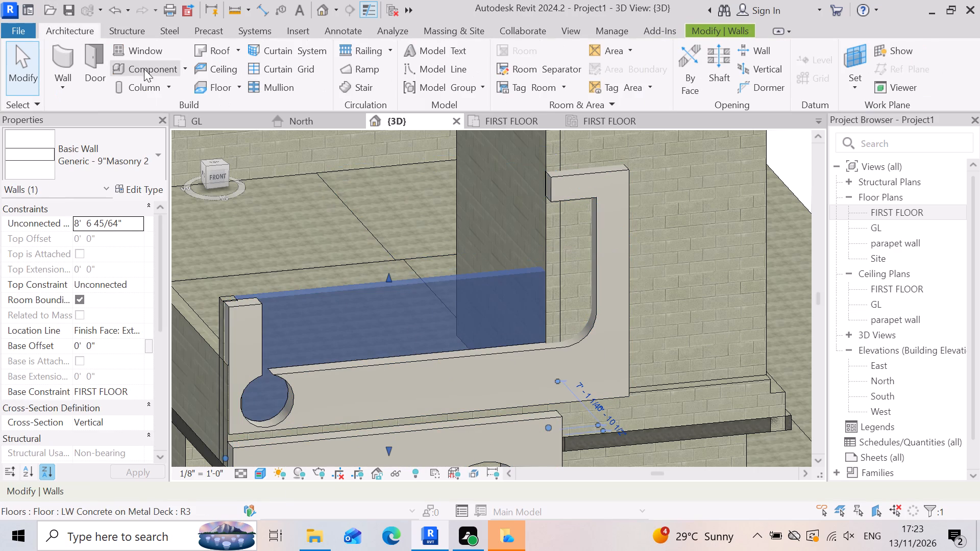
left_click(184, 65)
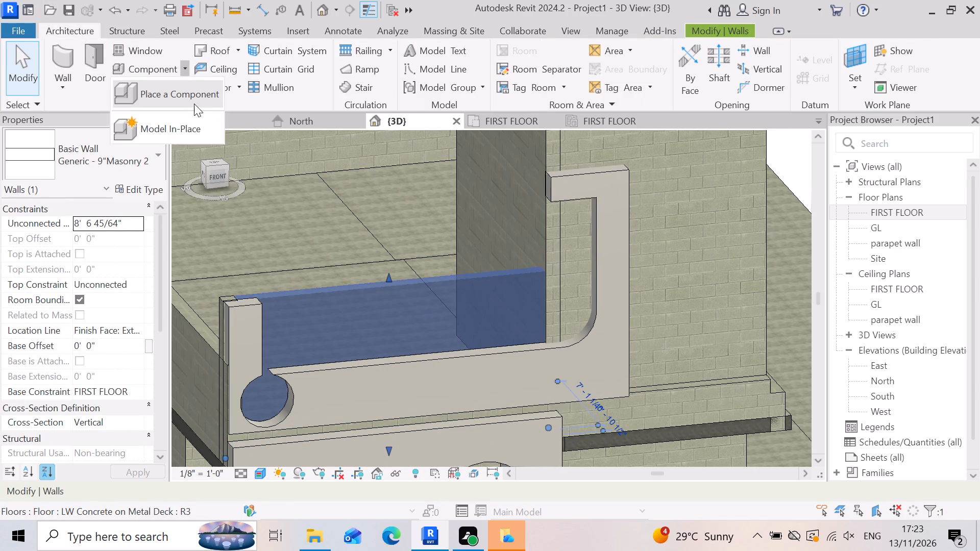
left_click(182, 132)
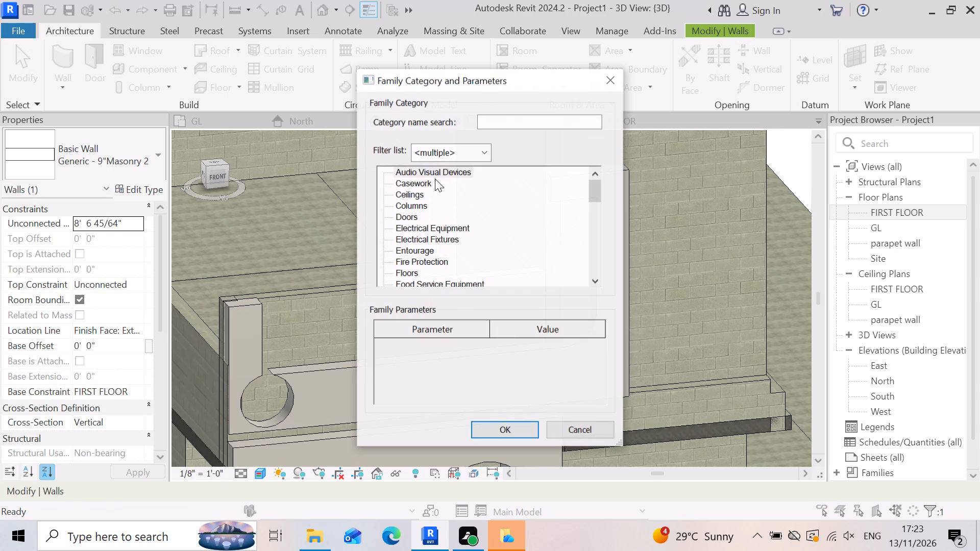
scroll(435, 179, "down", 3)
scroll(481, 285, "down", 2)
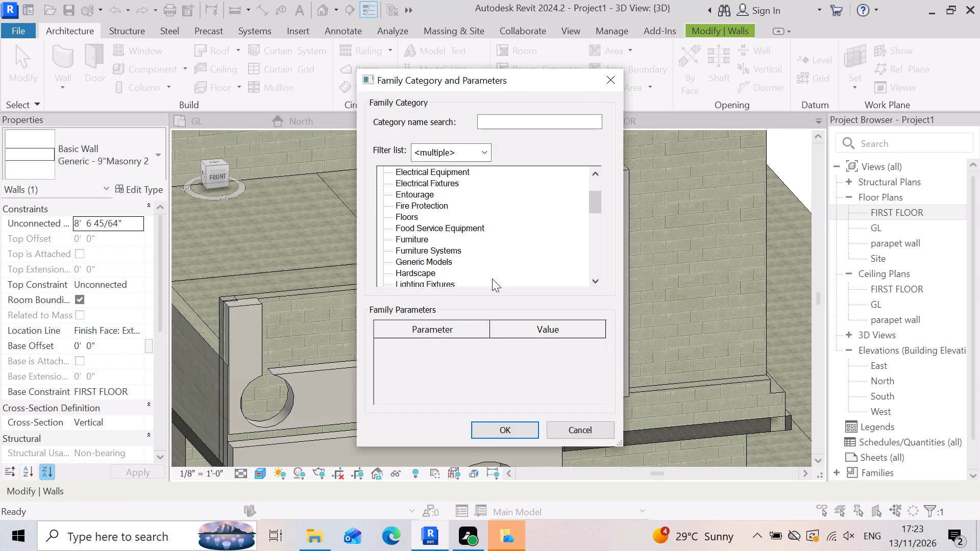
scroll(508, 224, "down", 5)
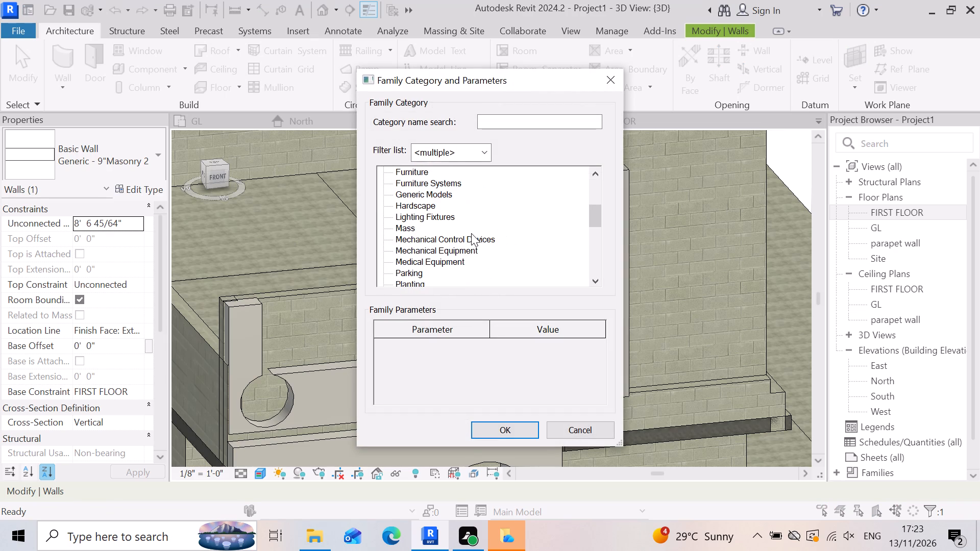
scroll(471, 233, "down", 12)
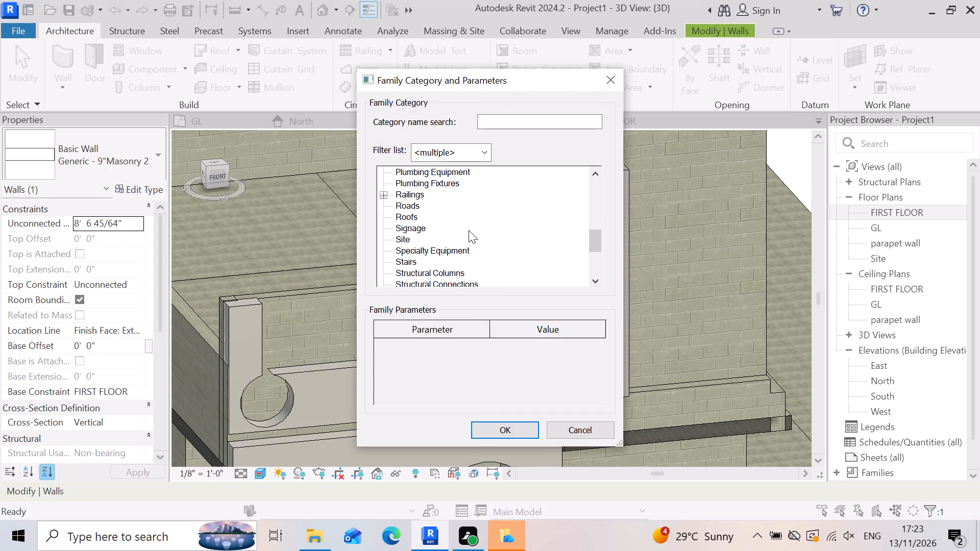
scroll(470, 221, "down", 15)
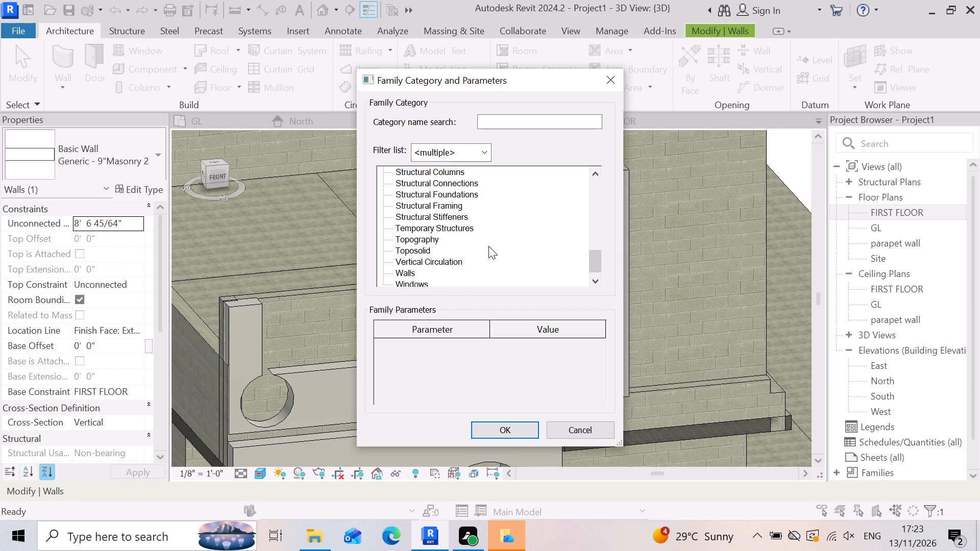
scroll(425, 280, "down", 4)
scroll(454, 263, "up", 7)
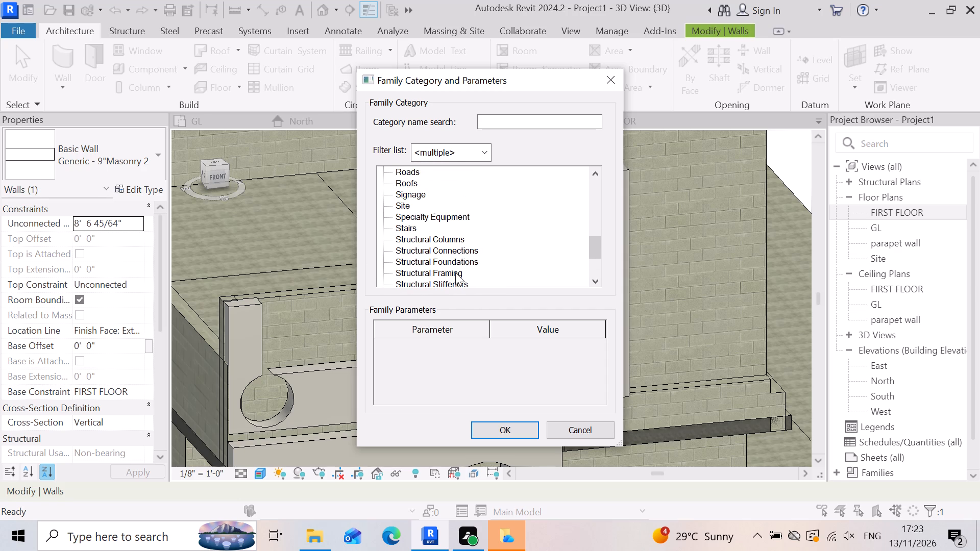
scroll(443, 263, "up", 1)
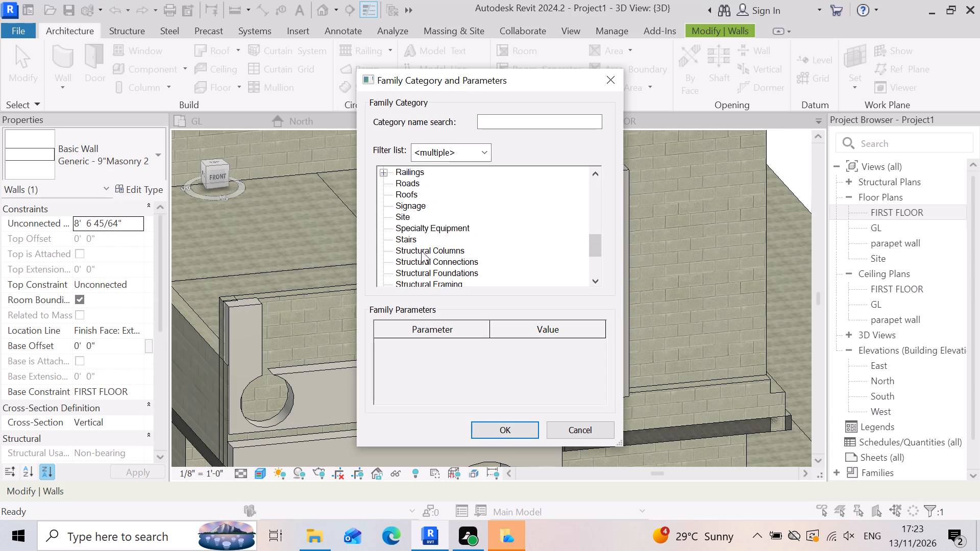
scroll(417, 252, "up", 4)
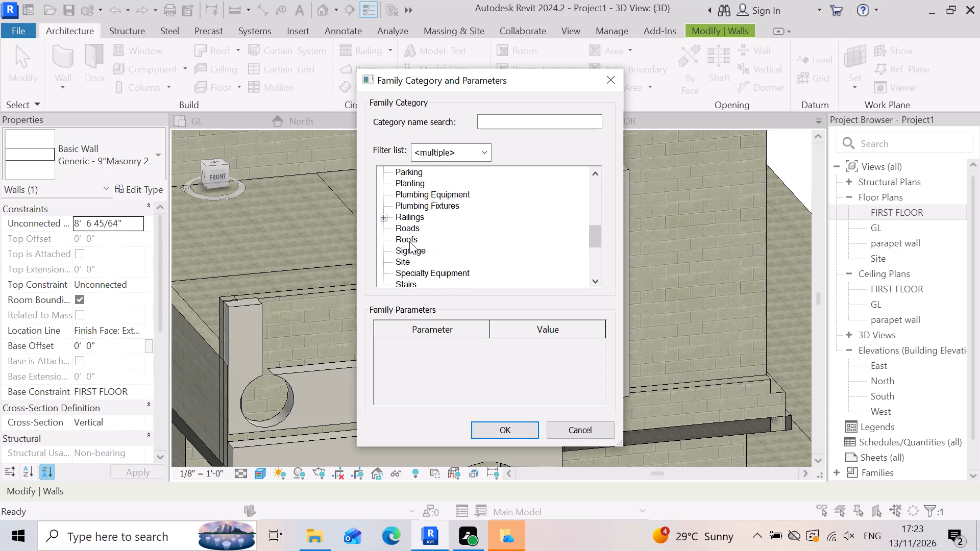
scroll(400, 236, "up", 4)
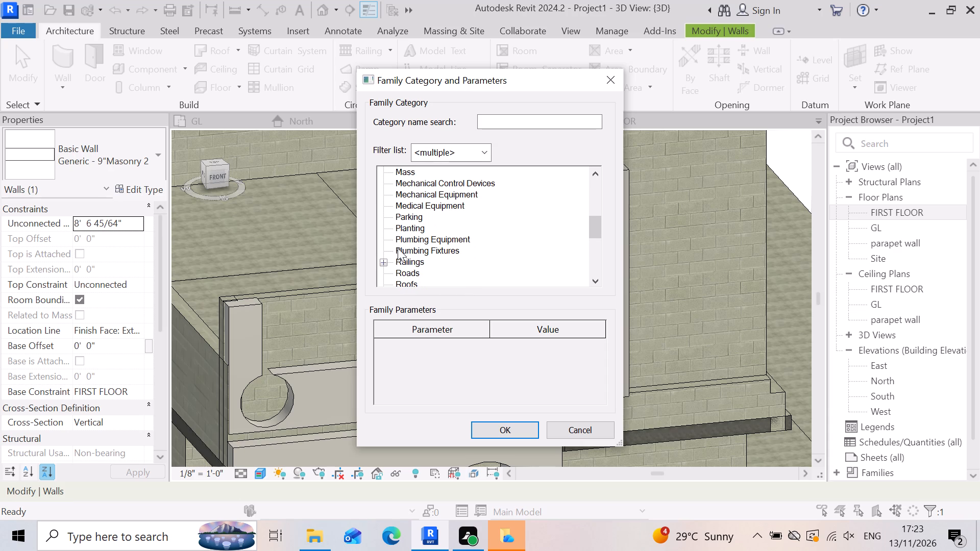
scroll(398, 248, "up", 4)
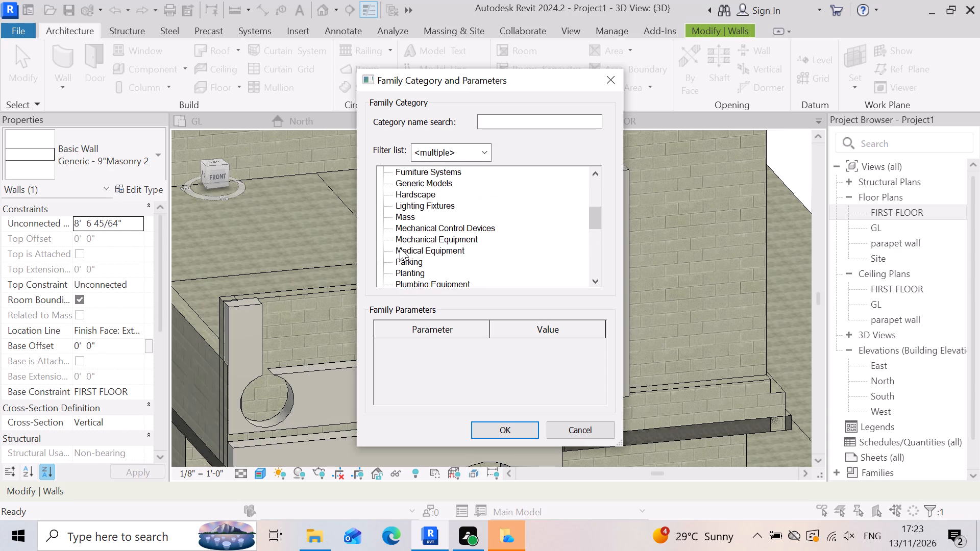
scroll(414, 230, "up", 2)
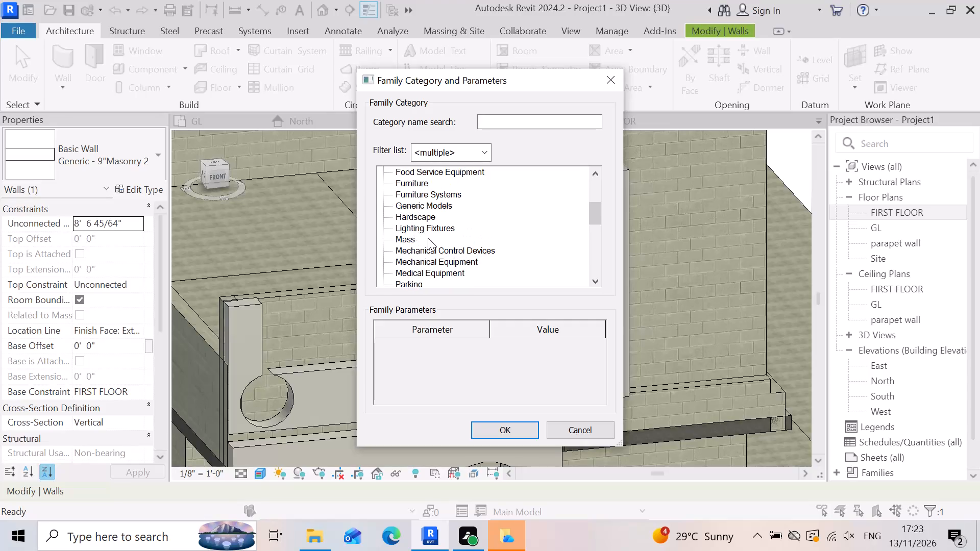
scroll(456, 221, "down", 1)
scroll(455, 222, "up", 1)
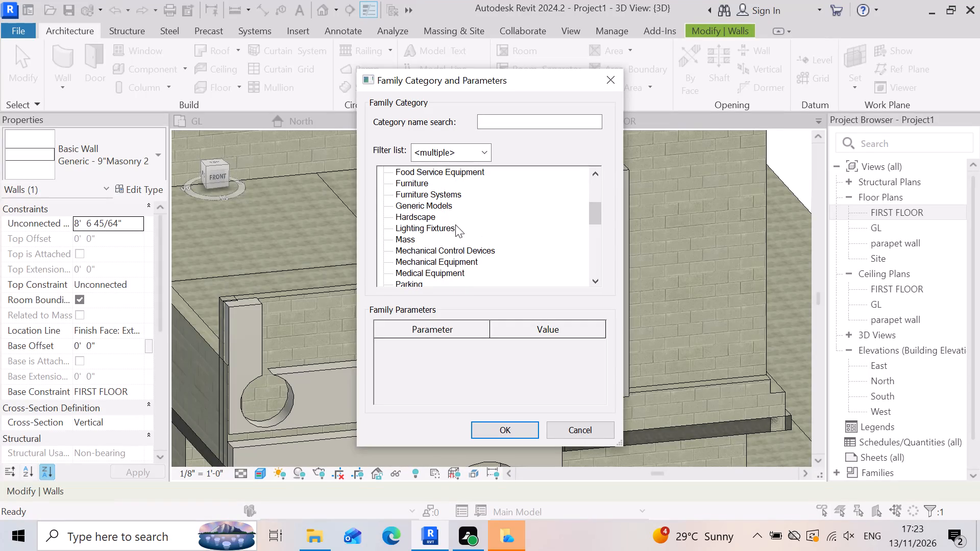
left_click(451, 207)
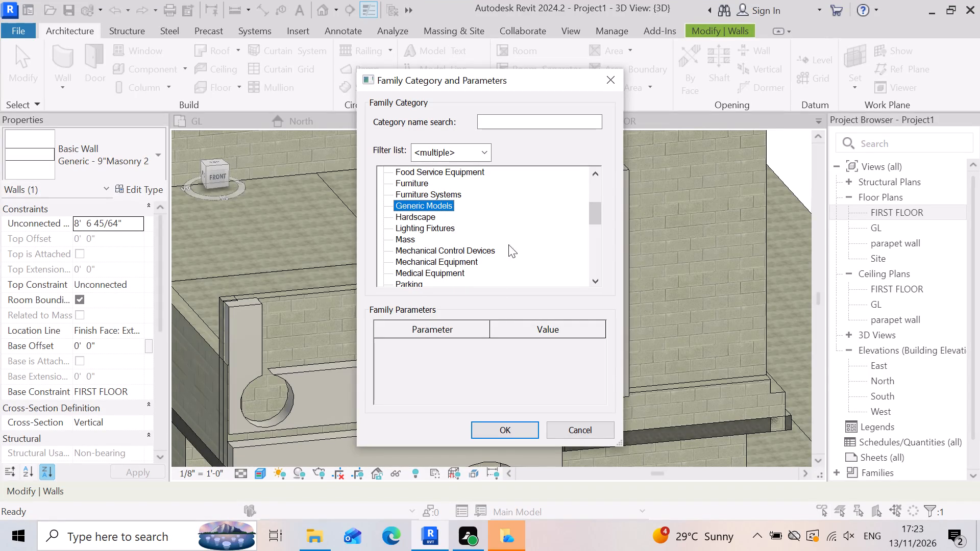
left_click(490, 432)
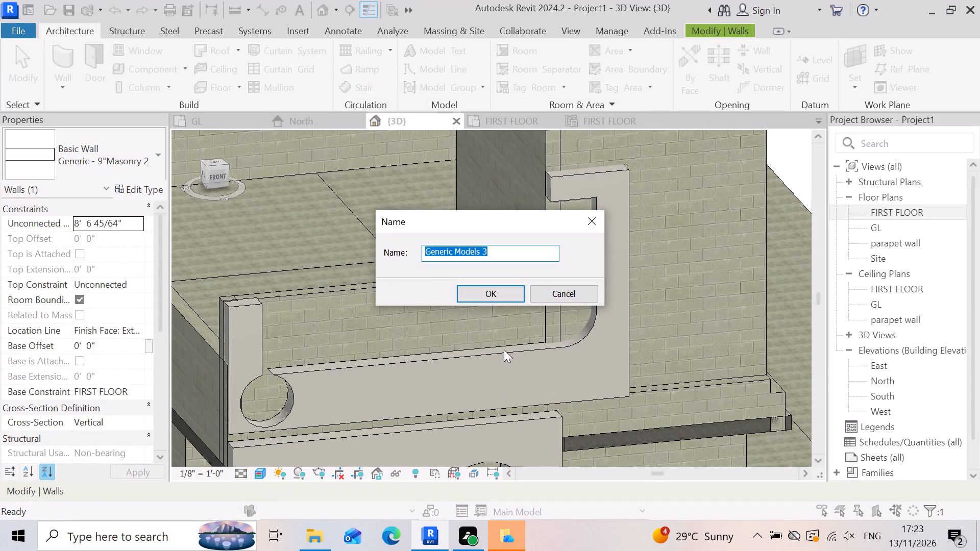
left_click(506, 296)
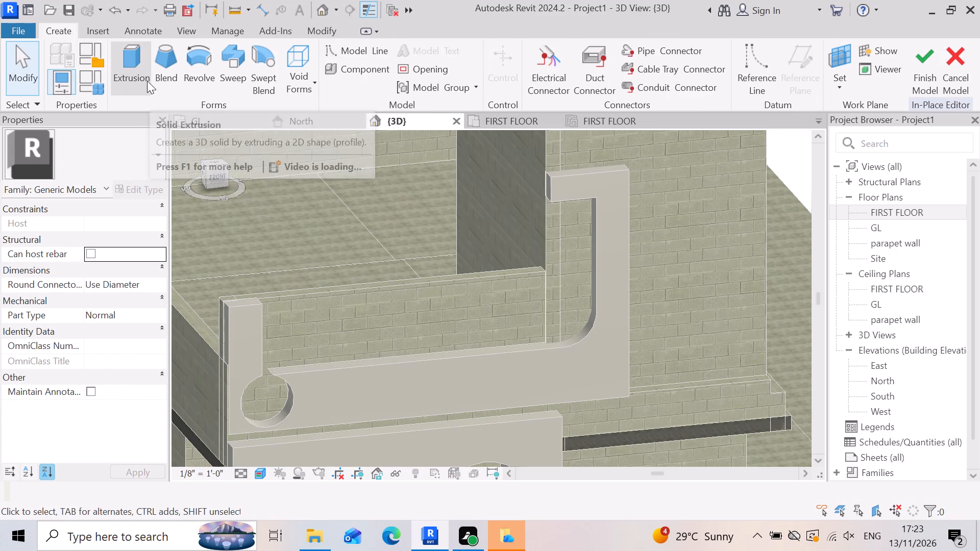
Start a solid extrusion with its work plane on the front face of the masonry parapet wall behind the stepped band.
left_click(130, 66)
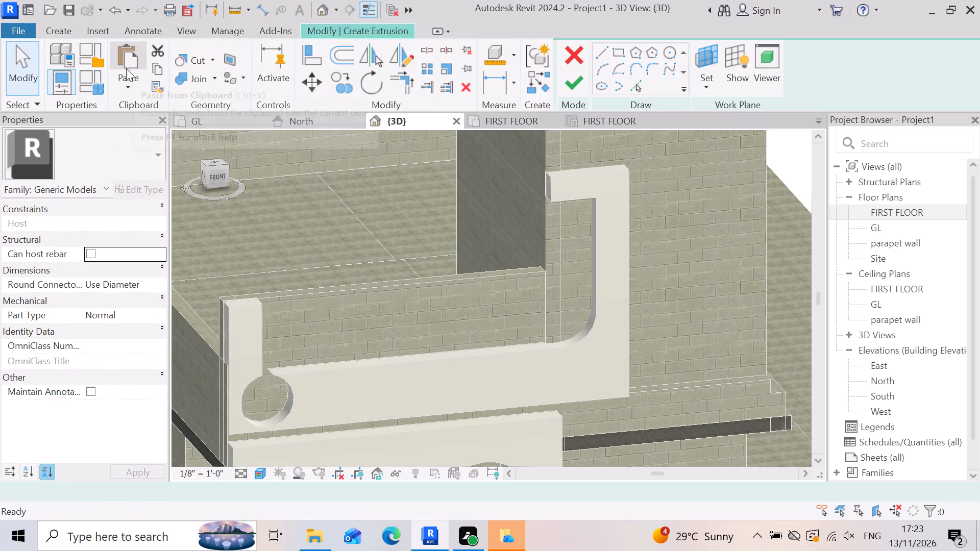
left_click(706, 87)
left_click(730, 149)
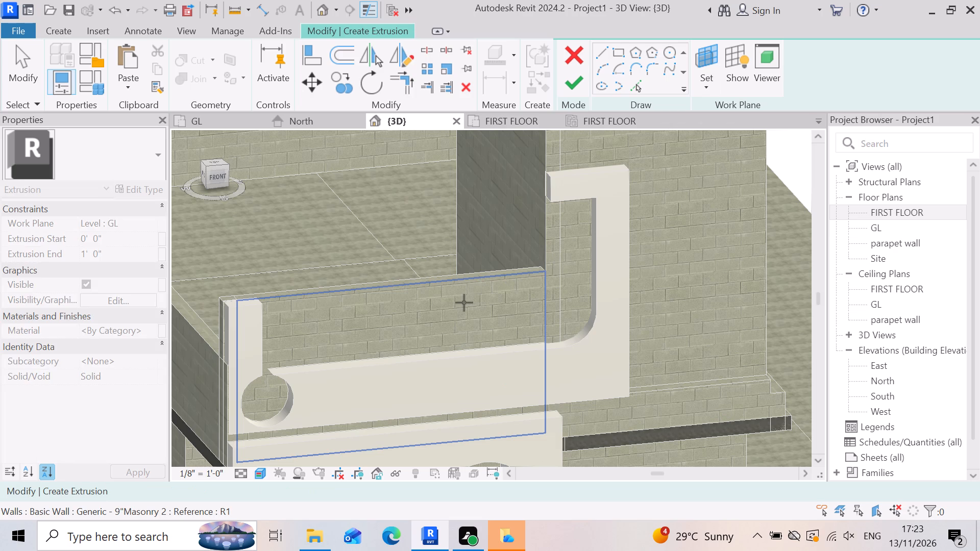
left_click(464, 303)
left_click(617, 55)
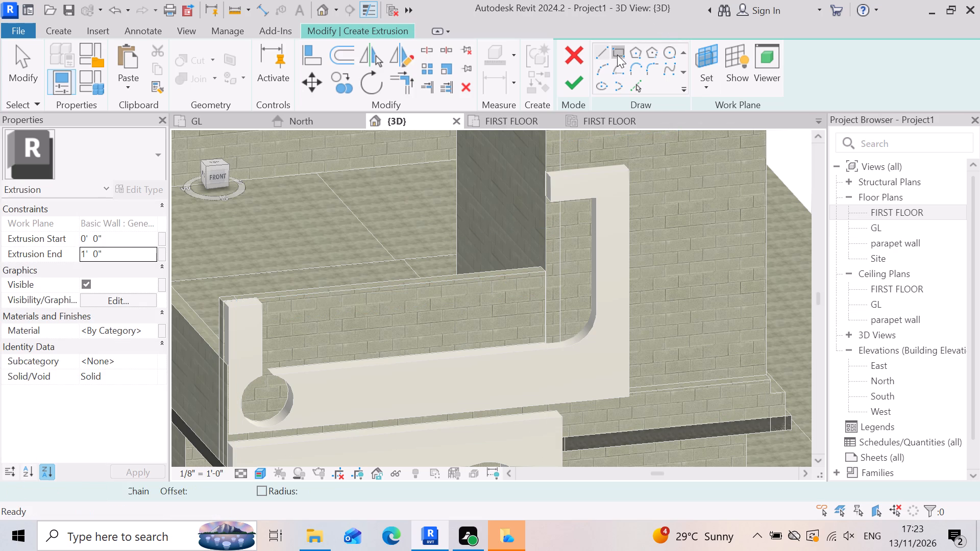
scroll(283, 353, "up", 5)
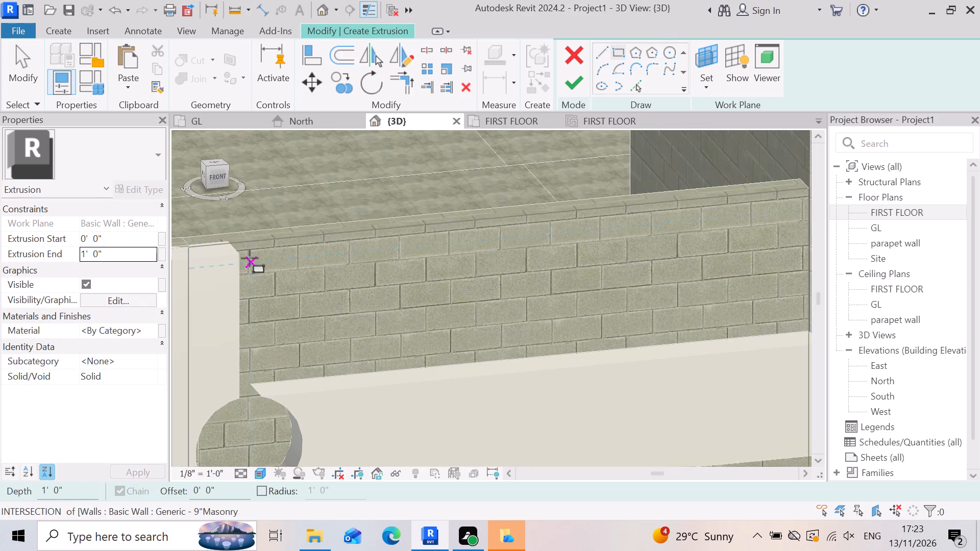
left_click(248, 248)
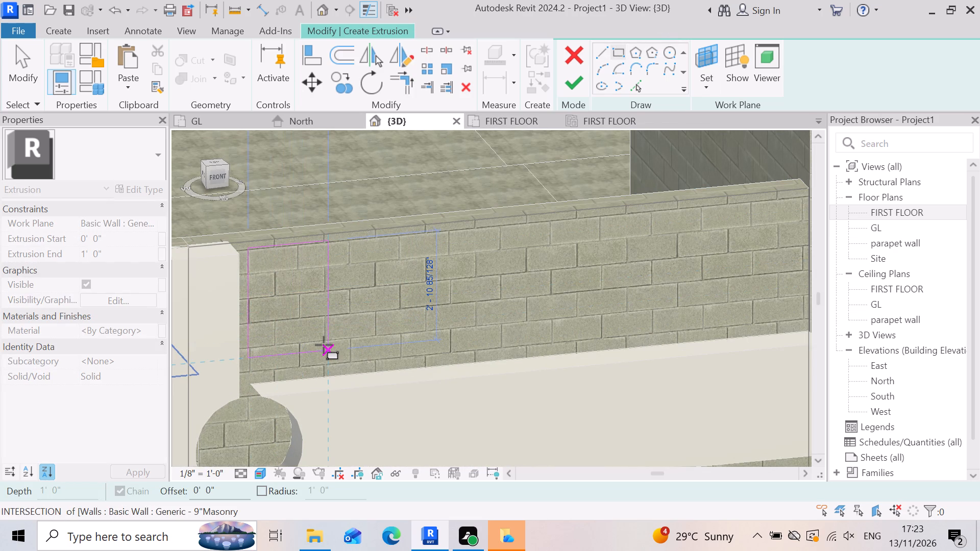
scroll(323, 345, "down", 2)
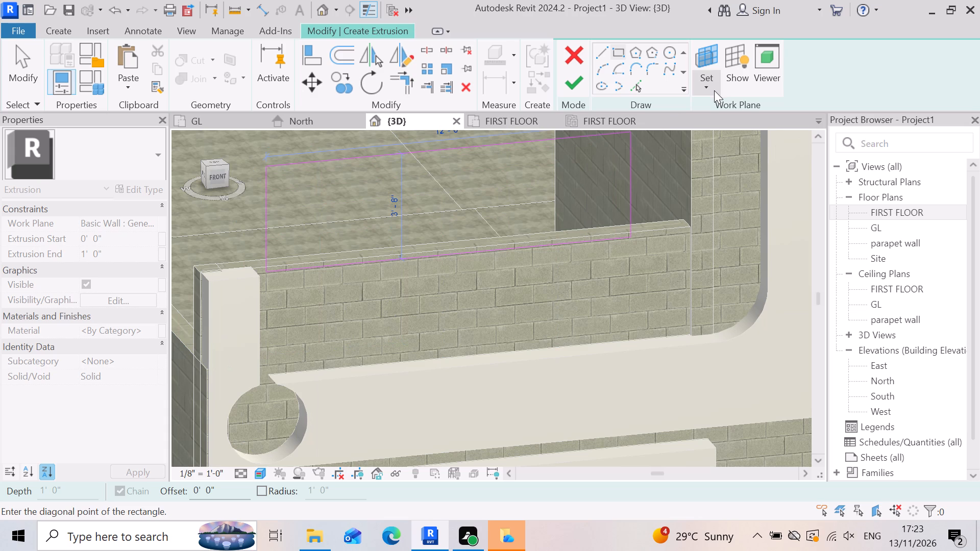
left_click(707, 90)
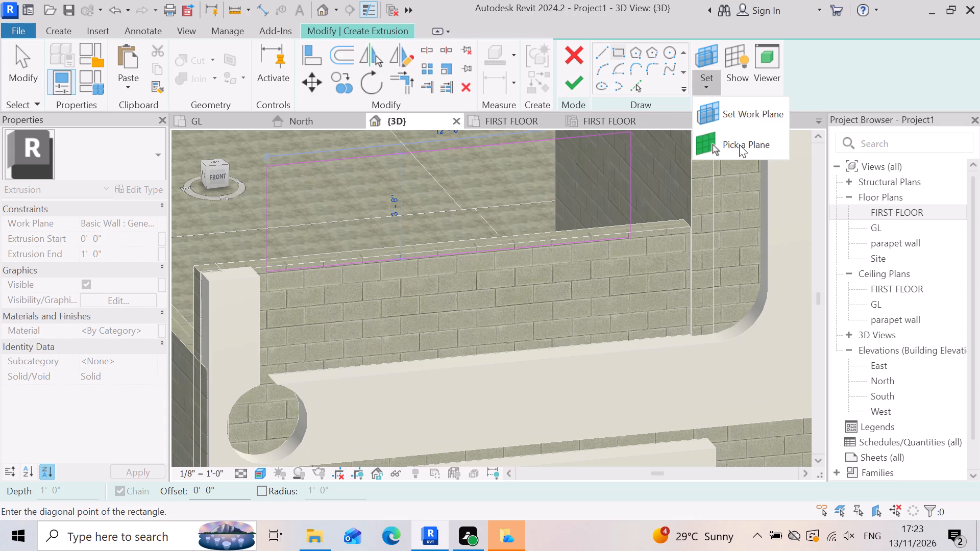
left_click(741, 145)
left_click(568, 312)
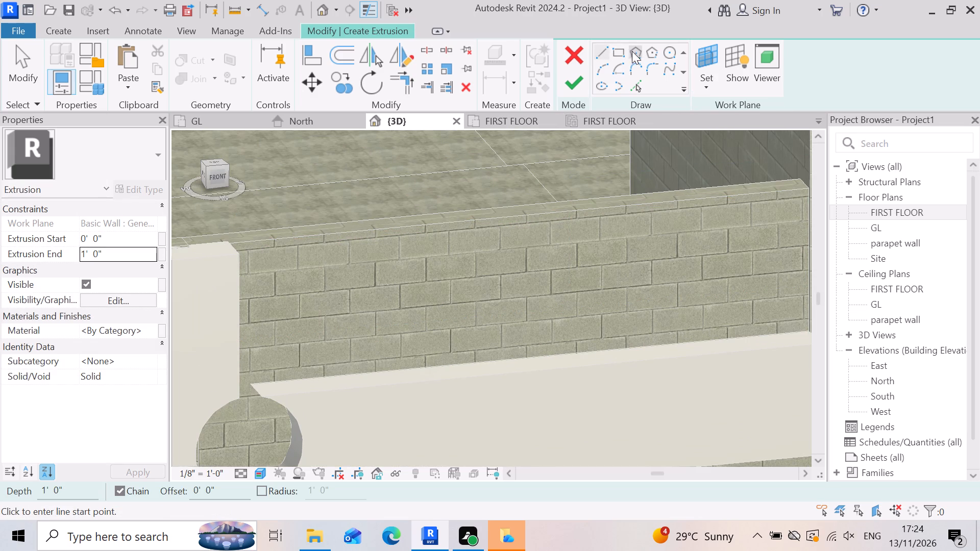
Extrude 1' 0" a rectangle about 3'-8" high, spanning from the short upright's top inner corner to the band's rounded inner corner.
left_click(624, 52)
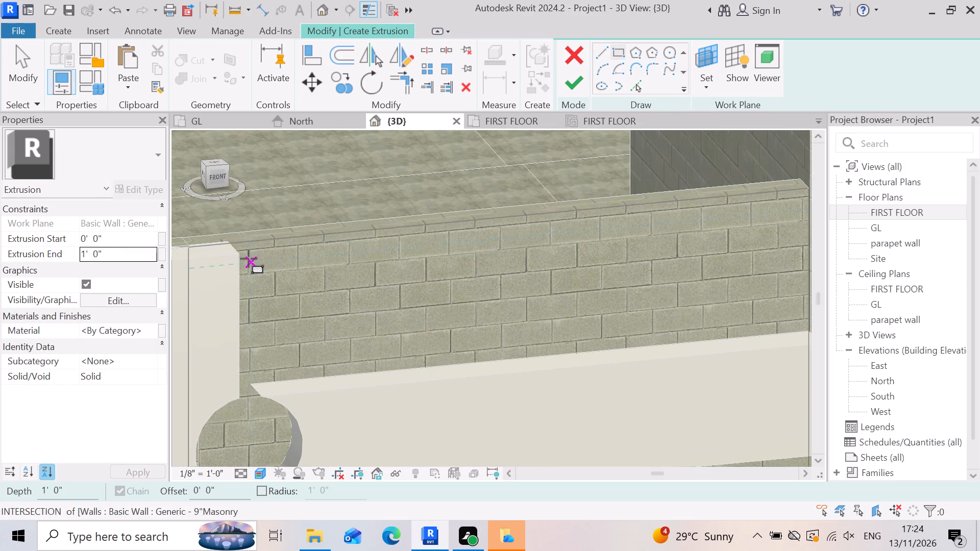
left_click(243, 246)
scroll(332, 353, "down", 3)
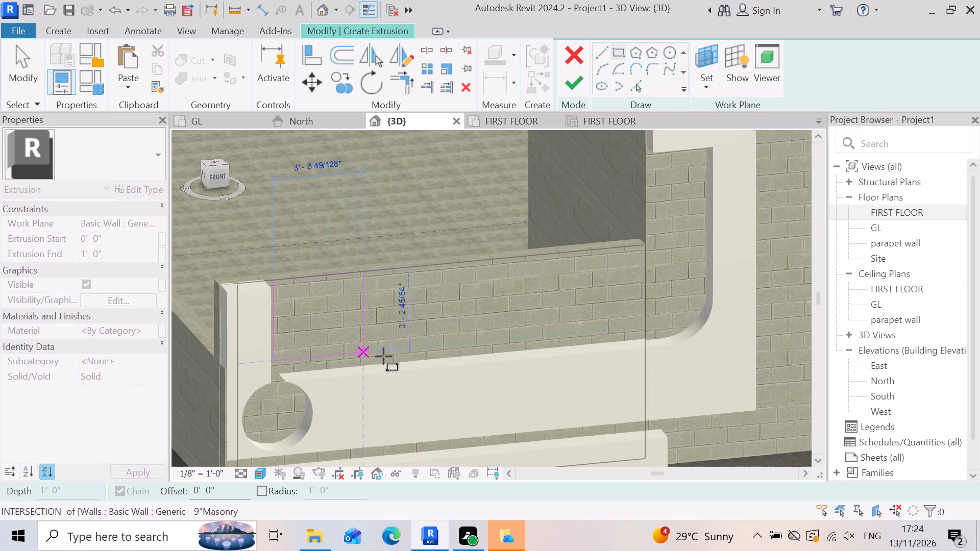
scroll(701, 313, "up", 2)
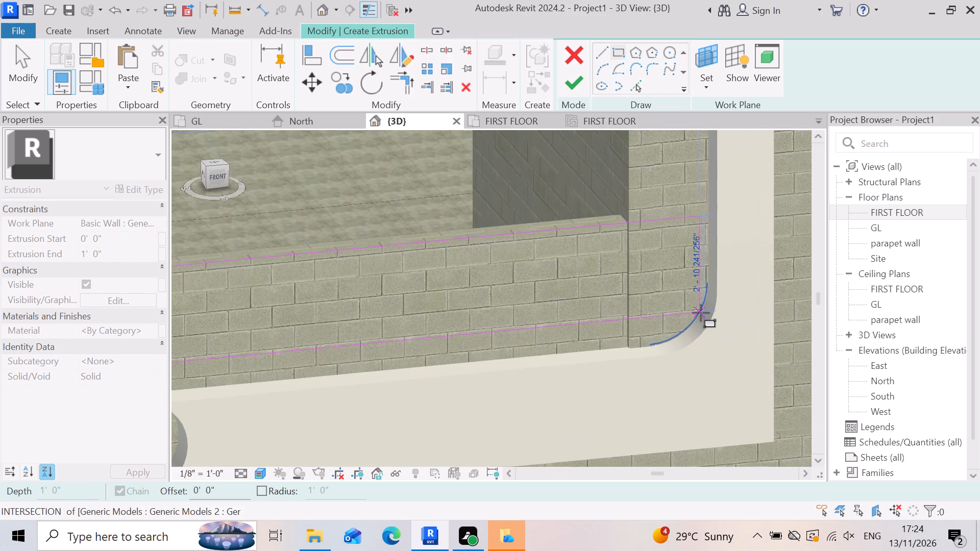
scroll(666, 331, "up", 5)
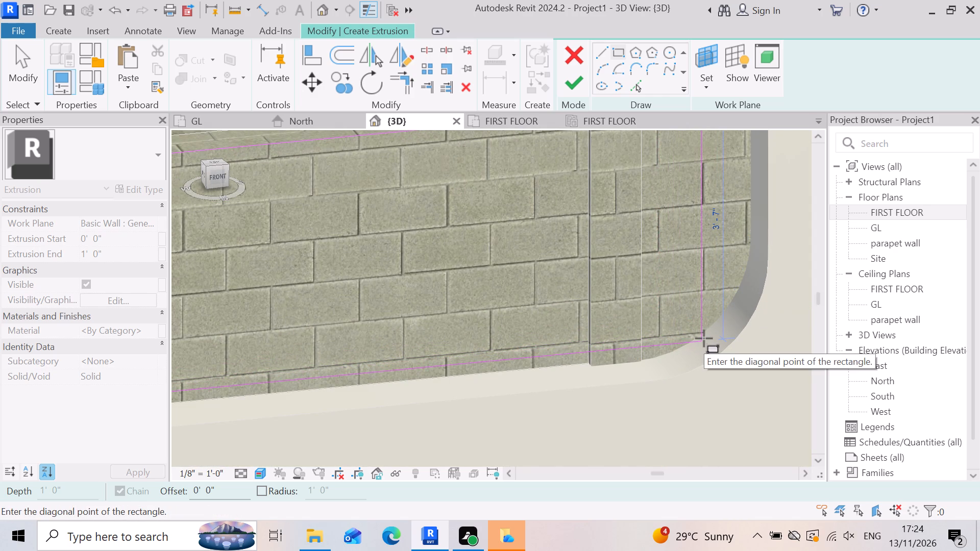
left_click(704, 344)
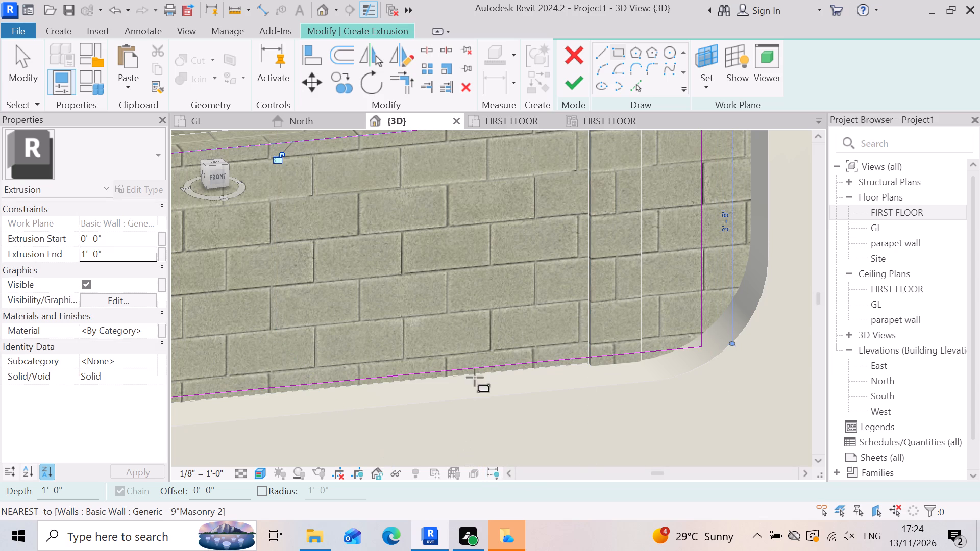
left_click(579, 85)
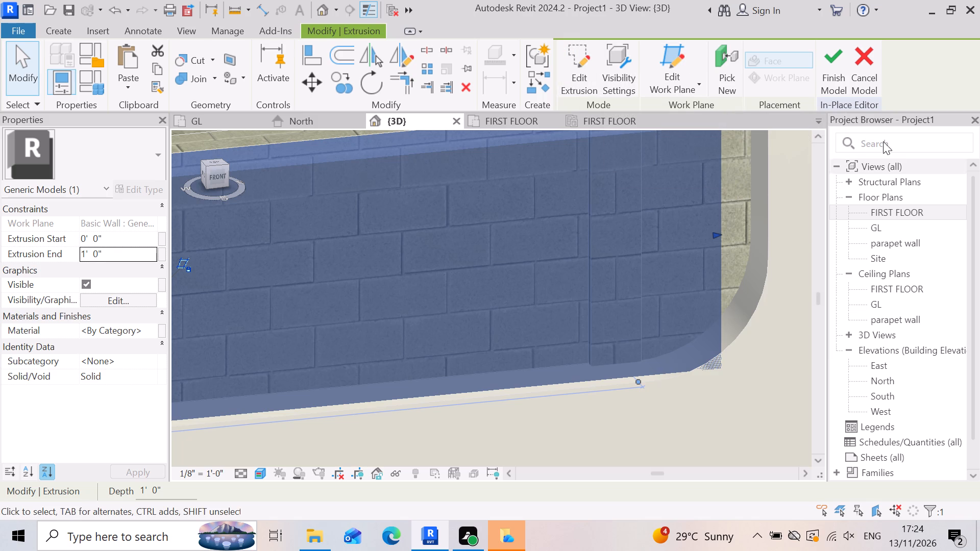
scroll(724, 261, "up", 2)
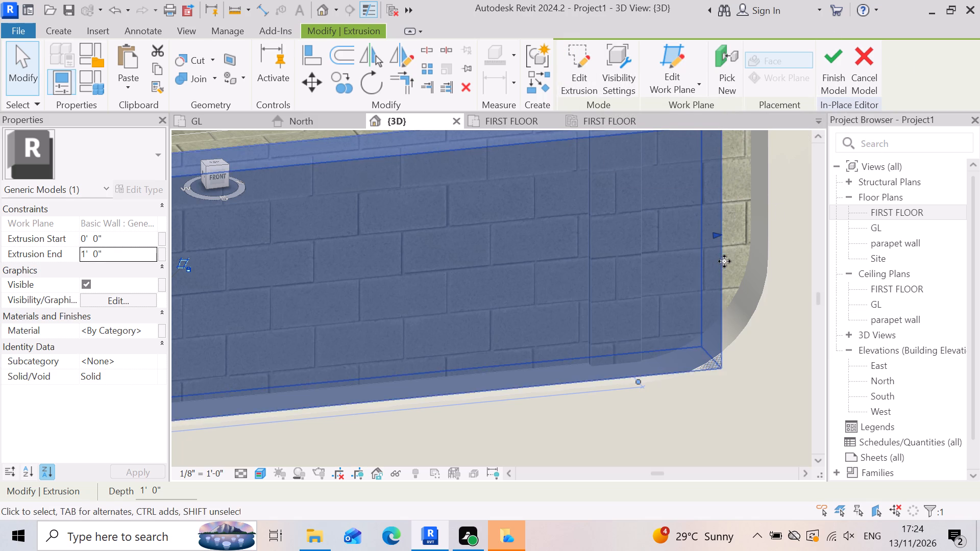
Stretch the panel's rounded-corner end towards the band's tall upright and raise its top edge slightly above the parapet wall.
scroll(688, 270, "down", 3)
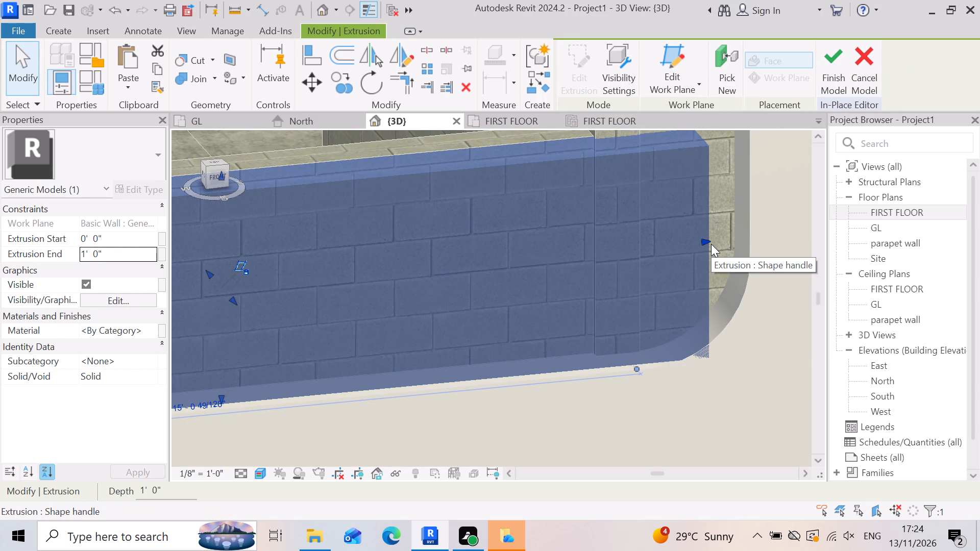
left_click_drag(705, 242, 730, 235)
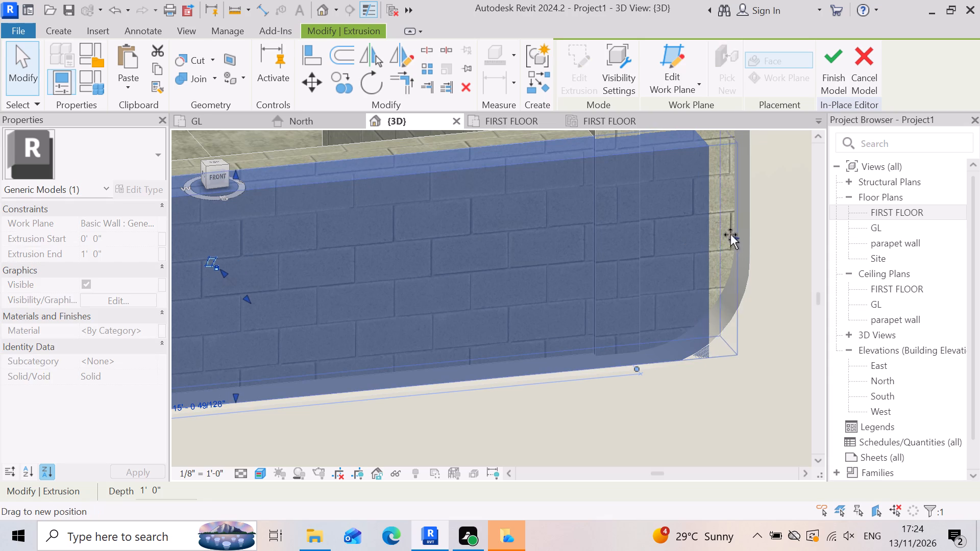
left_click_drag(730, 235, 742, 237)
left_click(742, 237)
scroll(647, 271, "down", 5)
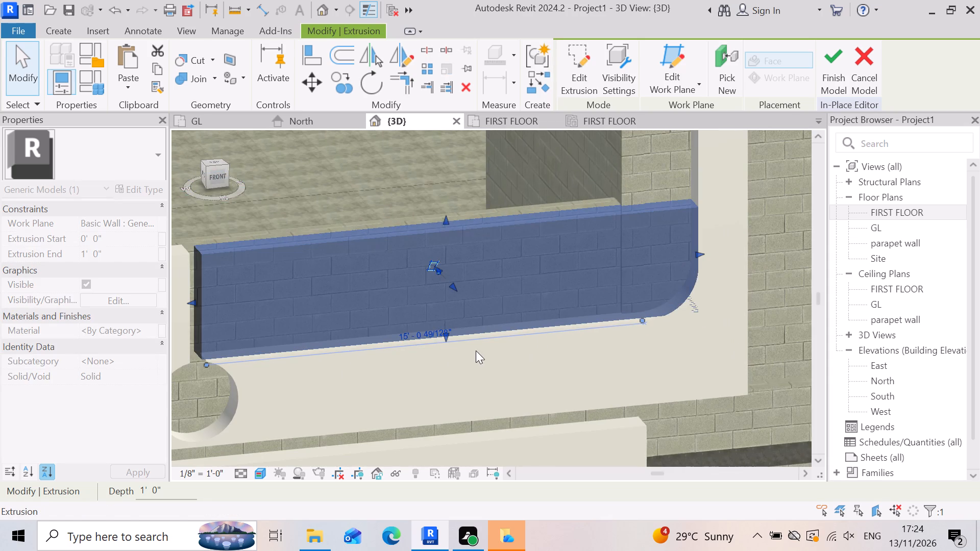
scroll(460, 239, "up", 3)
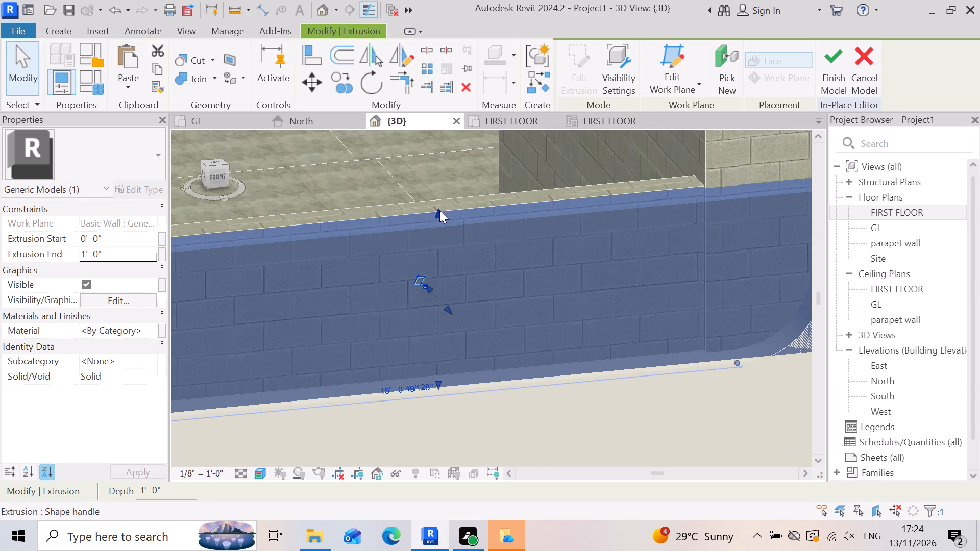
left_click_drag(439, 210, 435, 195)
scroll(449, 222, "down", 4)
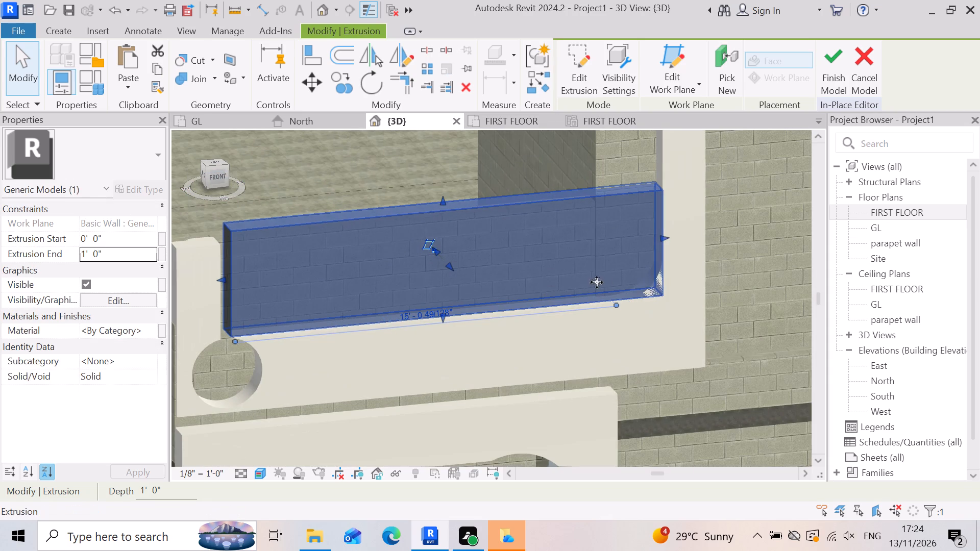
Extend the panel partly over the short upright and flush to the band's tall upright, and finish the in-place model.
scroll(459, 313, "up", 2)
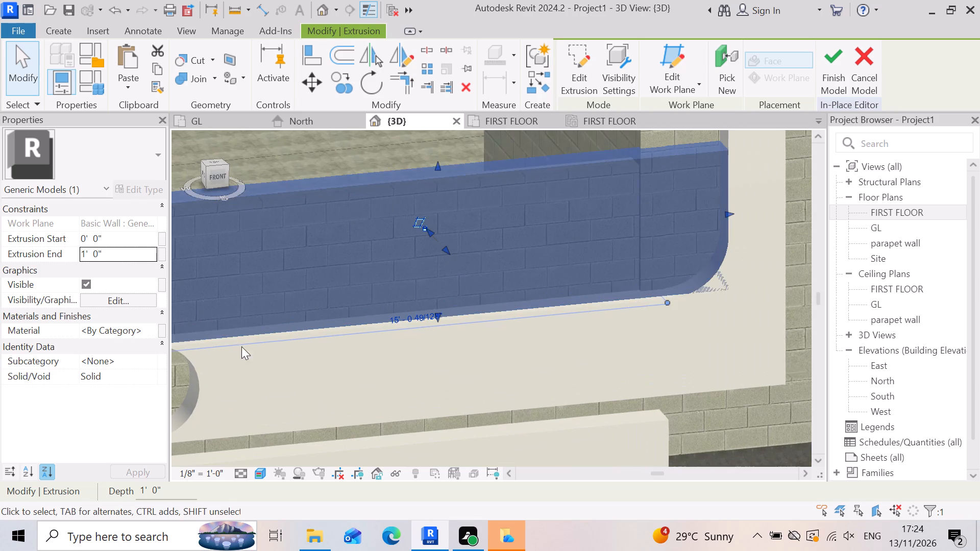
scroll(507, 311, "down", 4)
scroll(238, 313, "up", 4)
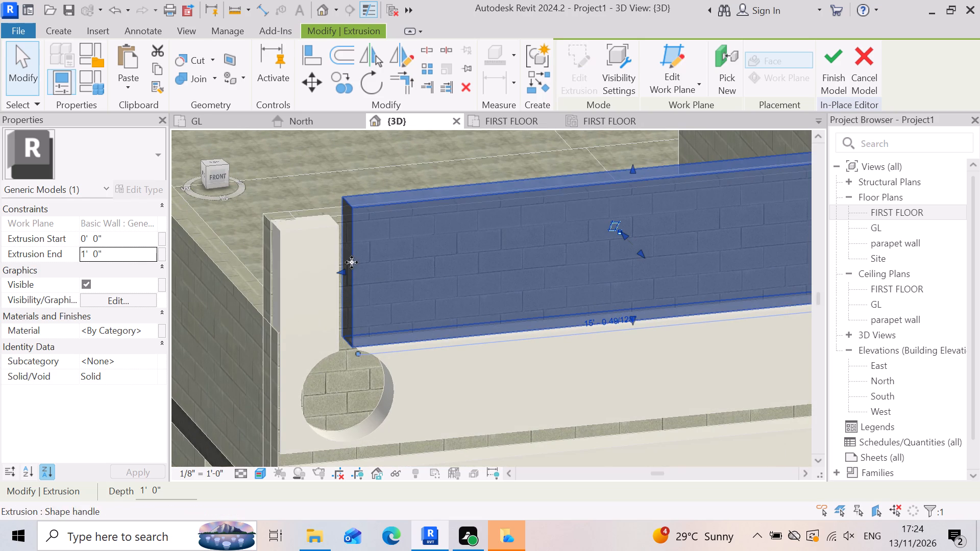
left_click_drag(353, 273, 331, 283)
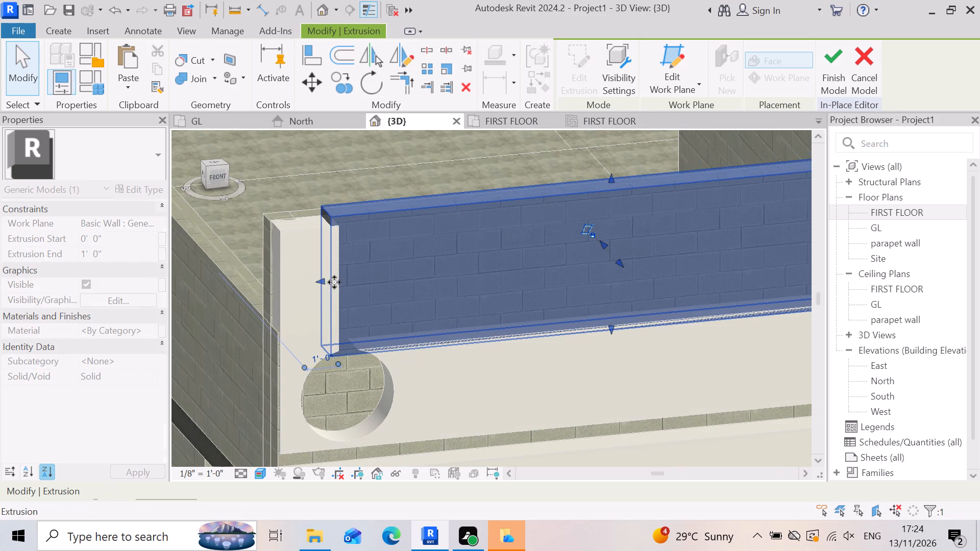
scroll(363, 238, "down", 4)
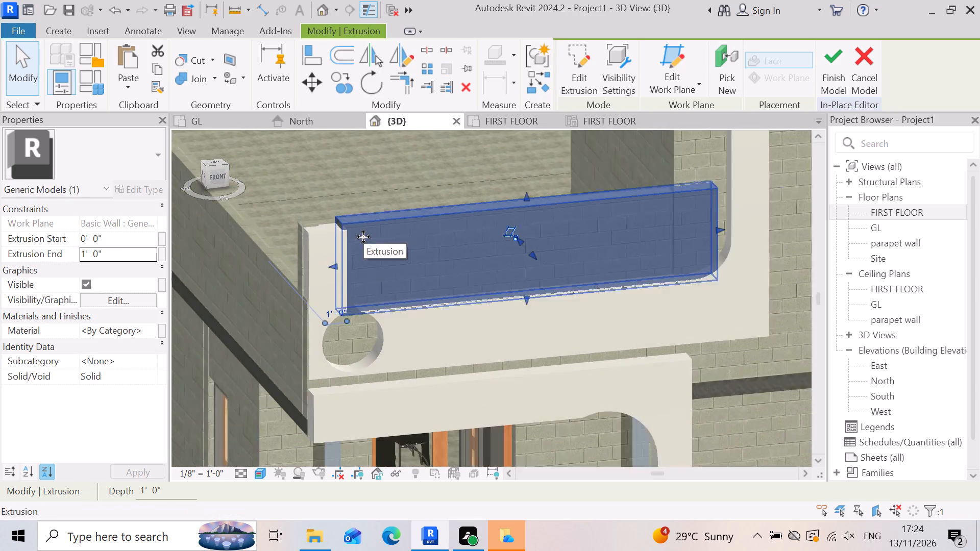
scroll(363, 237, "down", 2)
scroll(579, 256, "up", 6)
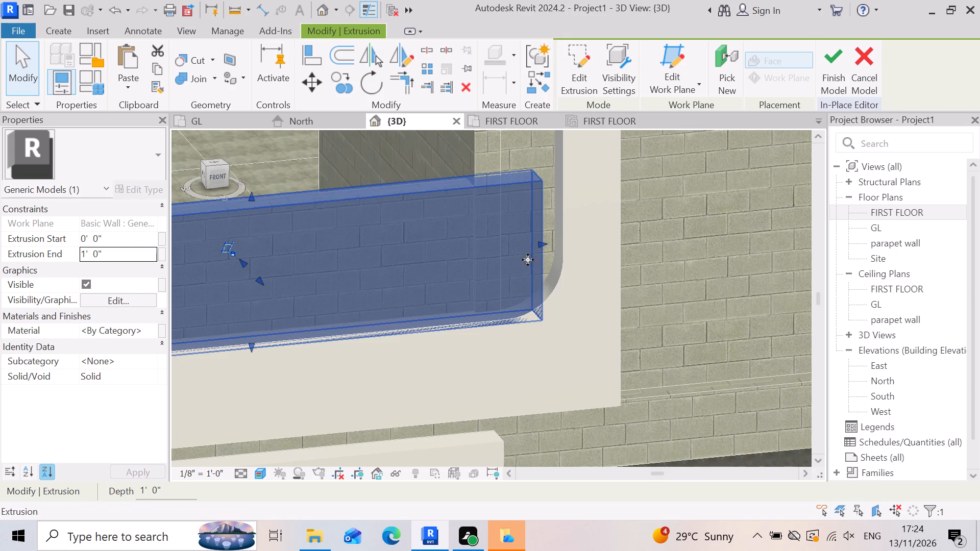
left_click_drag(543, 244, 553, 240)
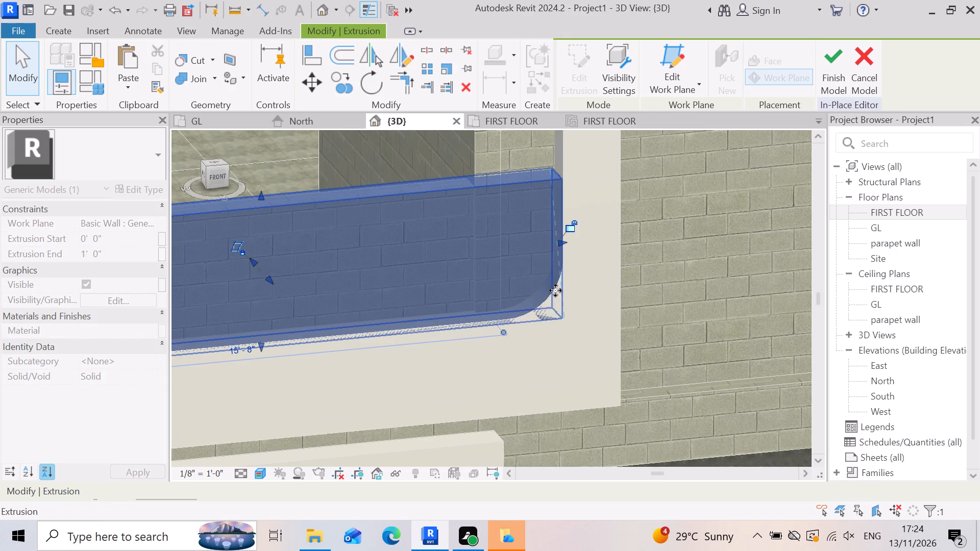
scroll(486, 240, "down", 3)
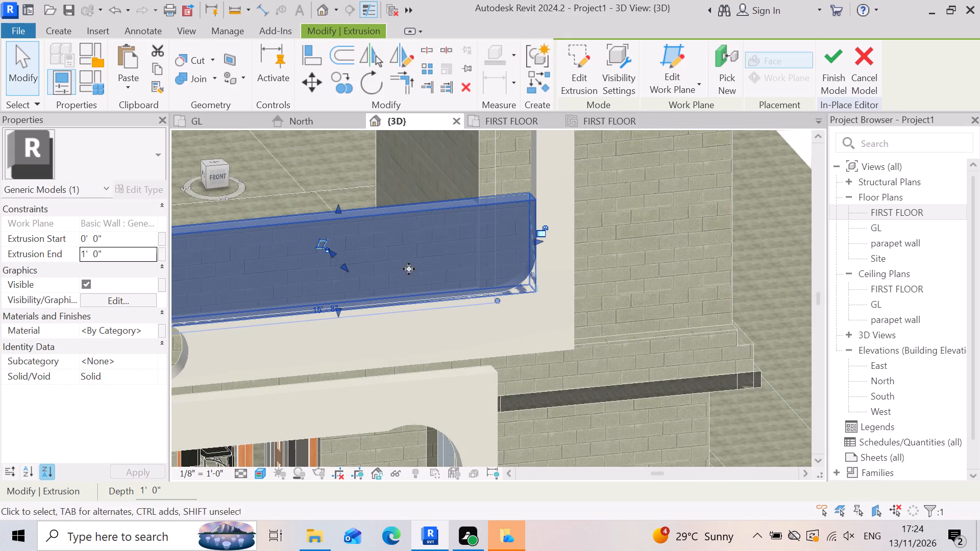
scroll(406, 259, "down", 4)
scroll(371, 290, "up", 5)
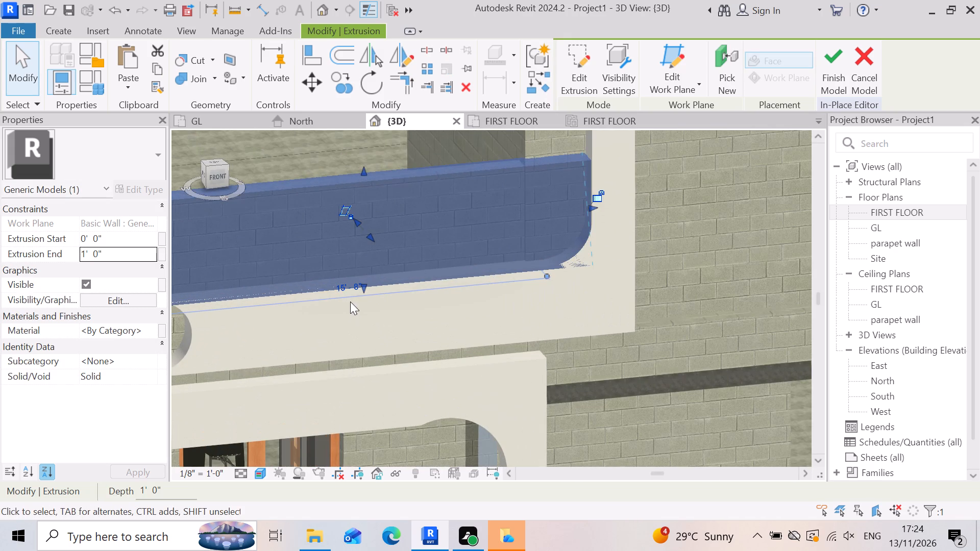
scroll(553, 200, "up", 2)
scroll(346, 246, "down", 3)
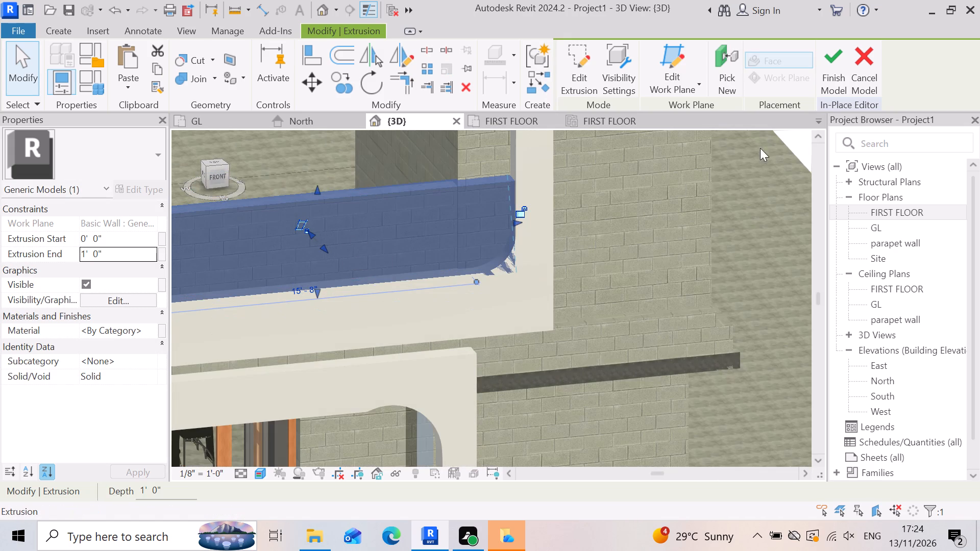
left_click(840, 57)
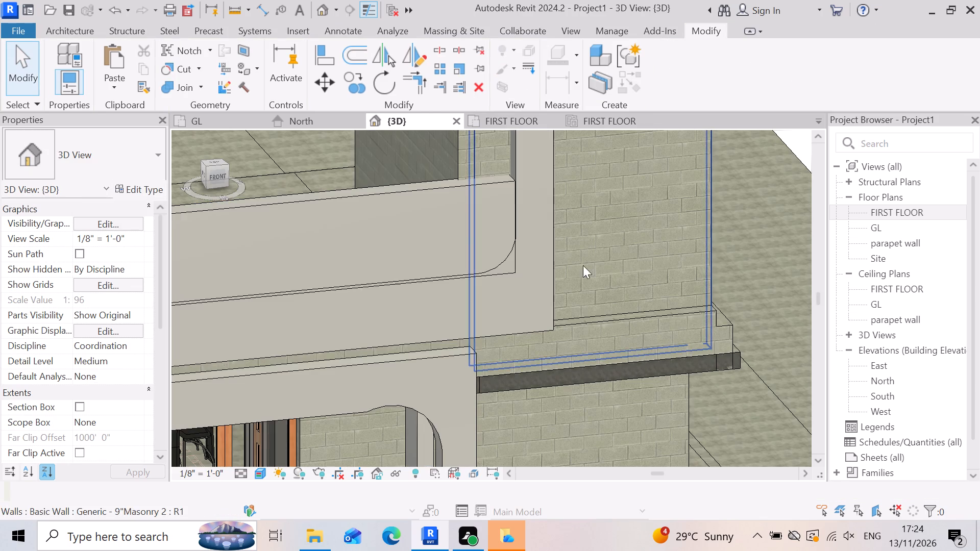
Stretch the finished panel's end a little further over the band's short upright above the circular opening.
scroll(569, 259, "down", 5)
scroll(342, 316, "up", 2)
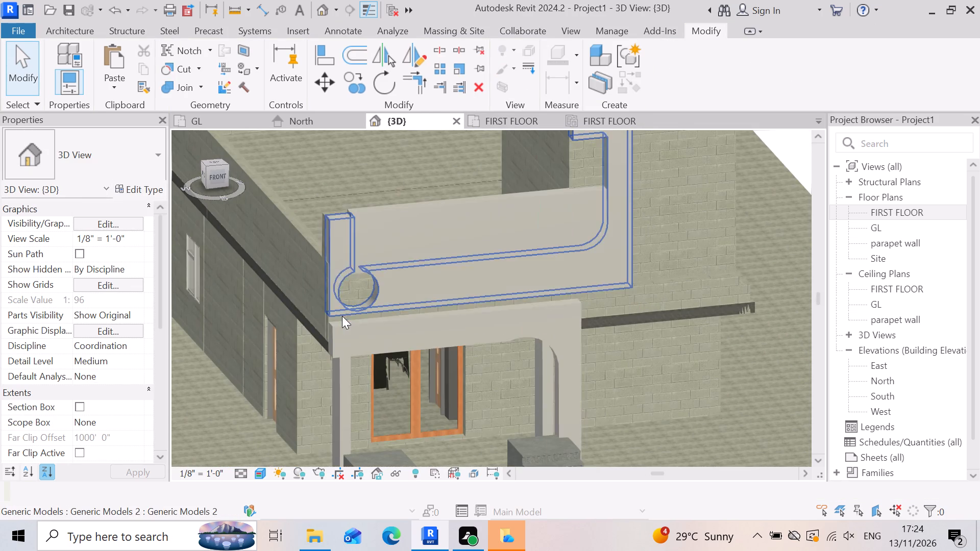
left_click(389, 240)
scroll(349, 287, "up", 3)
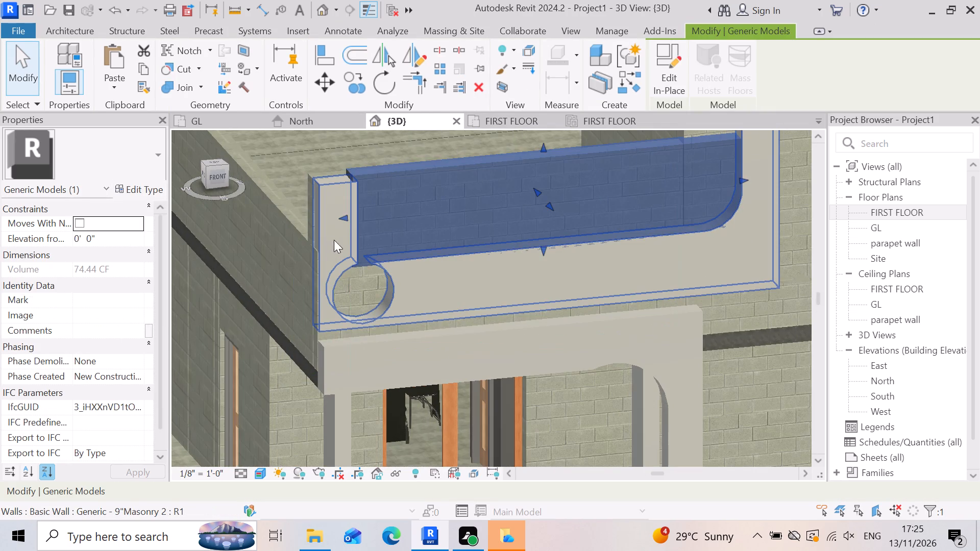
left_click_drag(338, 217, 326, 220)
double_click(326, 220)
scroll(387, 237, "down", 5)
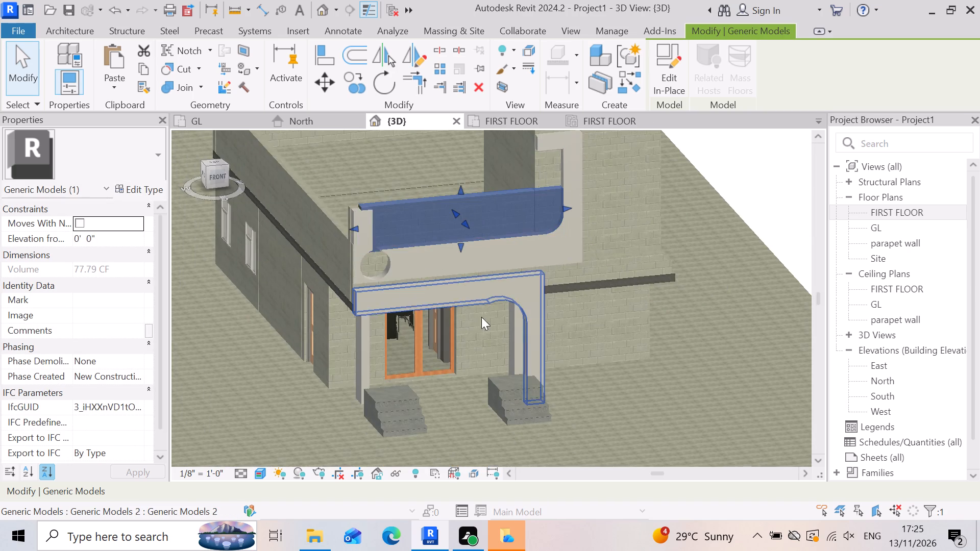
left_click(748, 205)
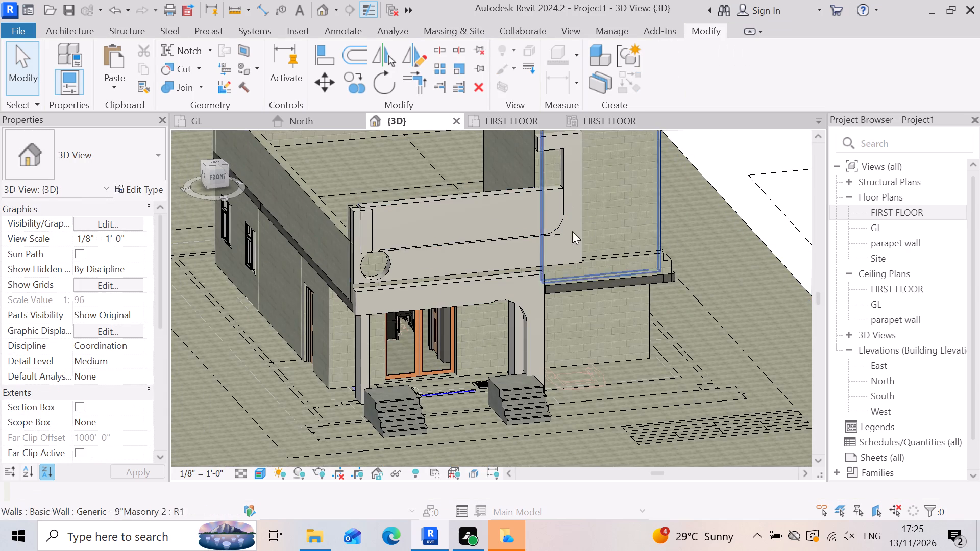
Examine the new panel, stepped band and entrance portal from low and frontal angles of the facade.
scroll(547, 207, "up", 5)
scroll(385, 273, "down", 2)
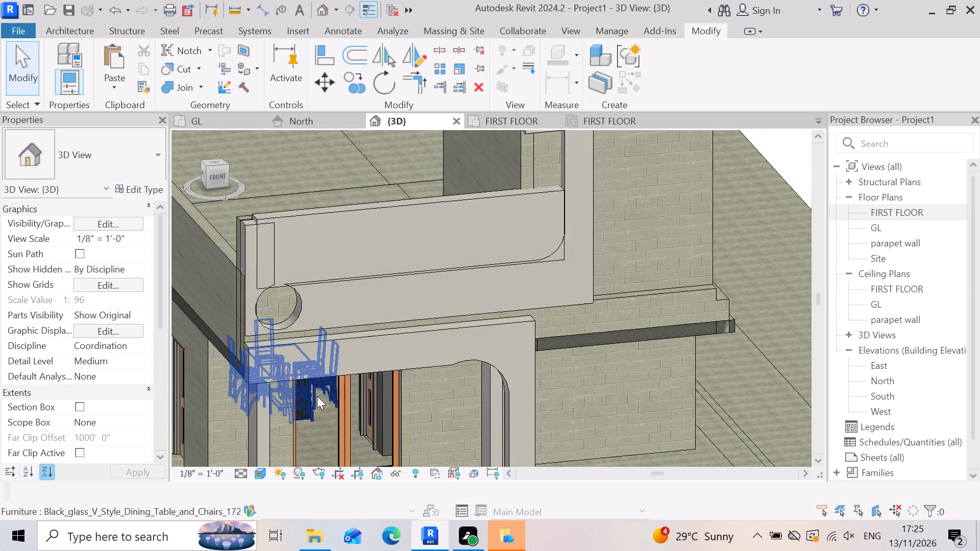
middle_click_drag(323, 382, 325, 314, "shift")
right_click_drag(323, 372, 325, 314, "shift")
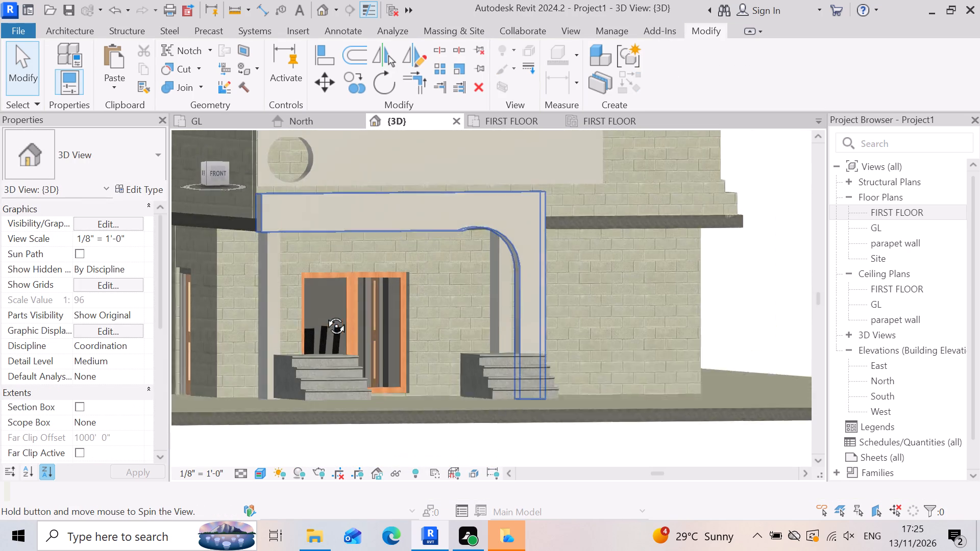
middle_click_drag(325, 314, 327, 319, "shift")
right_click_drag(325, 314, 280, 380, "shift")
scroll(400, 372, "down", 4)
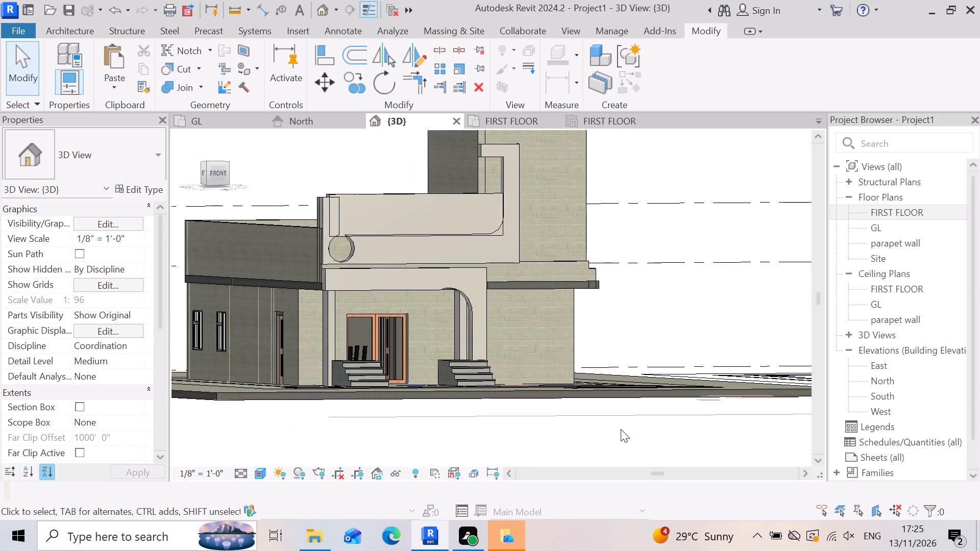
right_click_drag(599, 397, 544, 423, "shift")
middle_click_drag(562, 411, 555, 414, "shift")
middle_click(547, 418, "shift")
middle_click(544, 423)
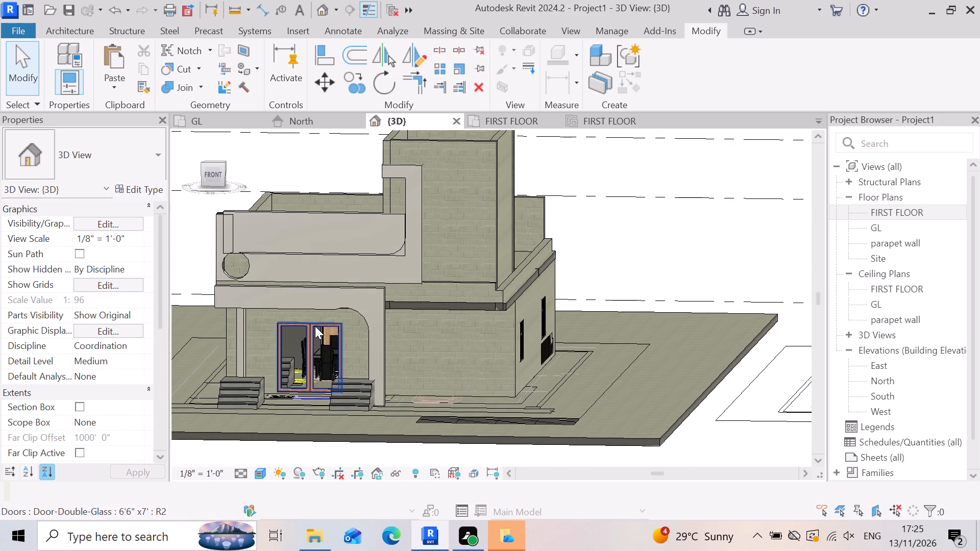
Reopen the Generic Models 3 parapet panel for in-place editing and start a void form.
scroll(287, 226, "up", 6)
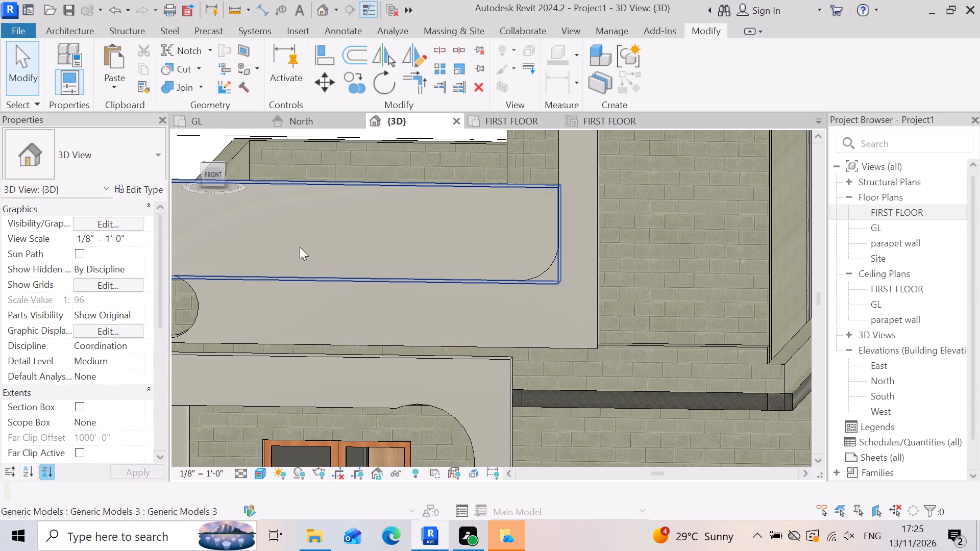
scroll(277, 244, "up", 4)
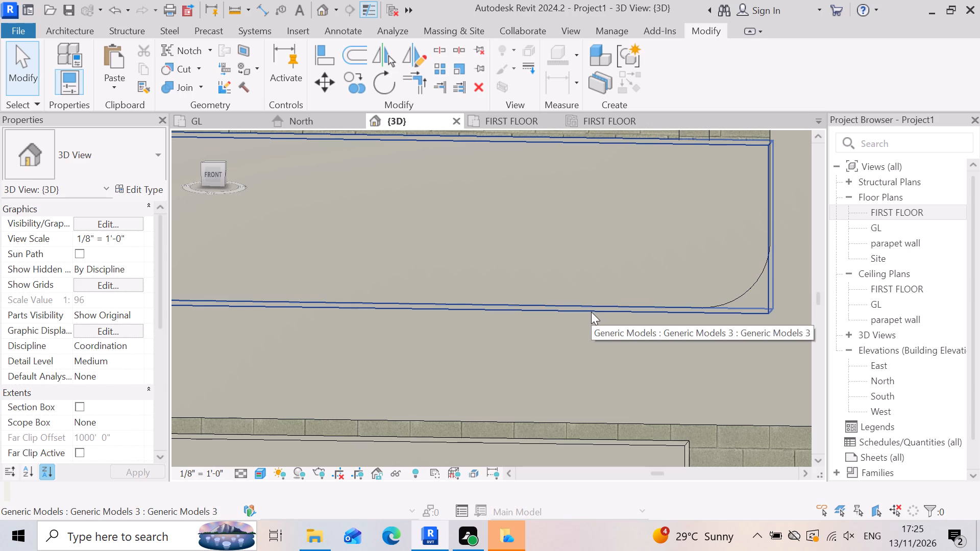
scroll(376, 248, "up", 2)
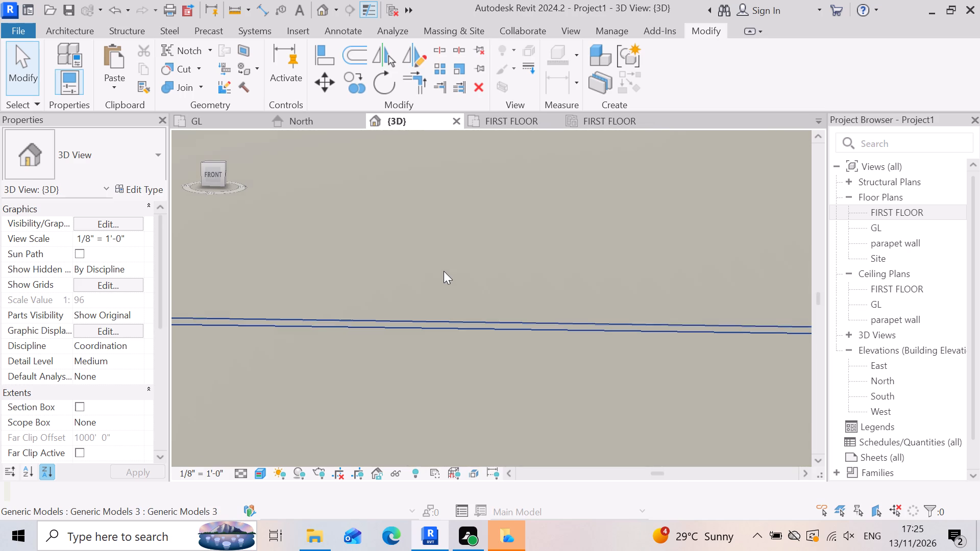
left_click(444, 271)
left_click(662, 56)
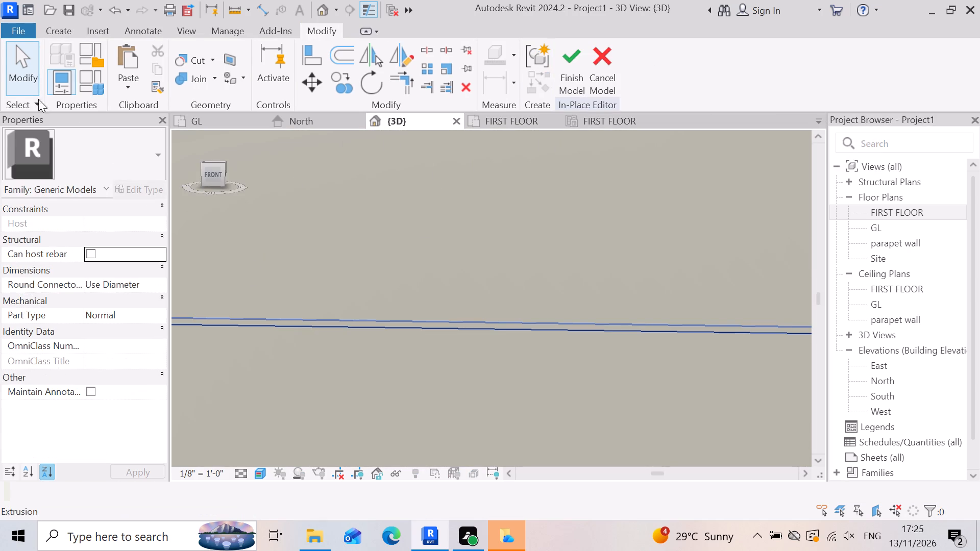
left_click(53, 23)
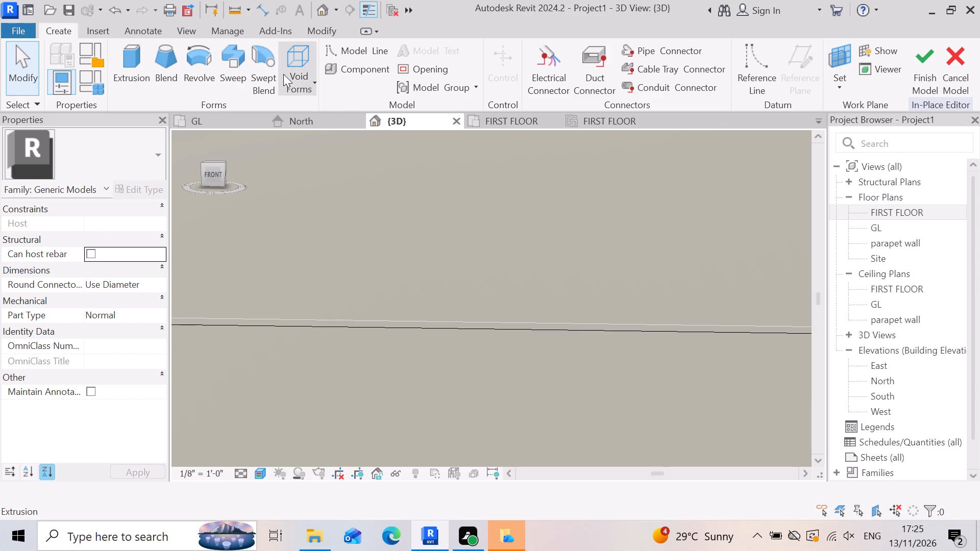
left_click(295, 67)
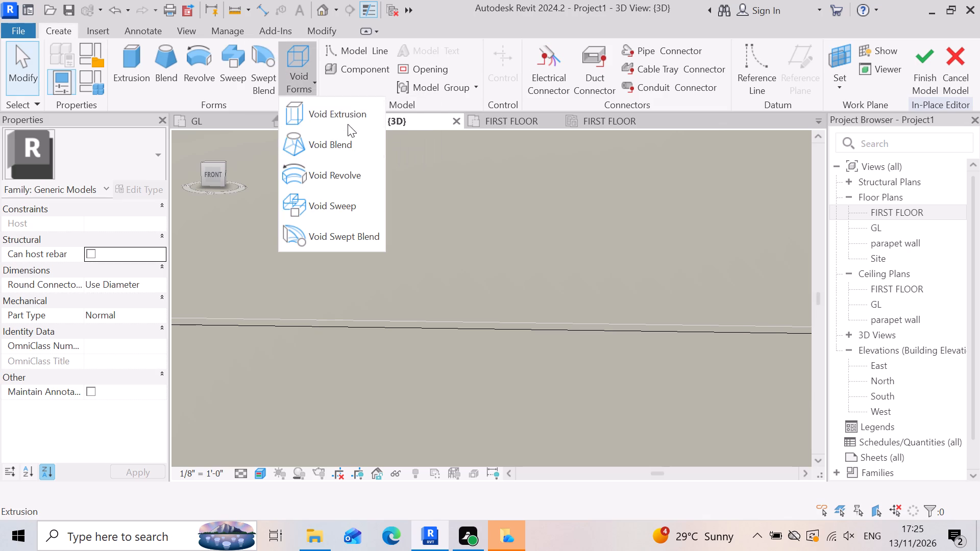
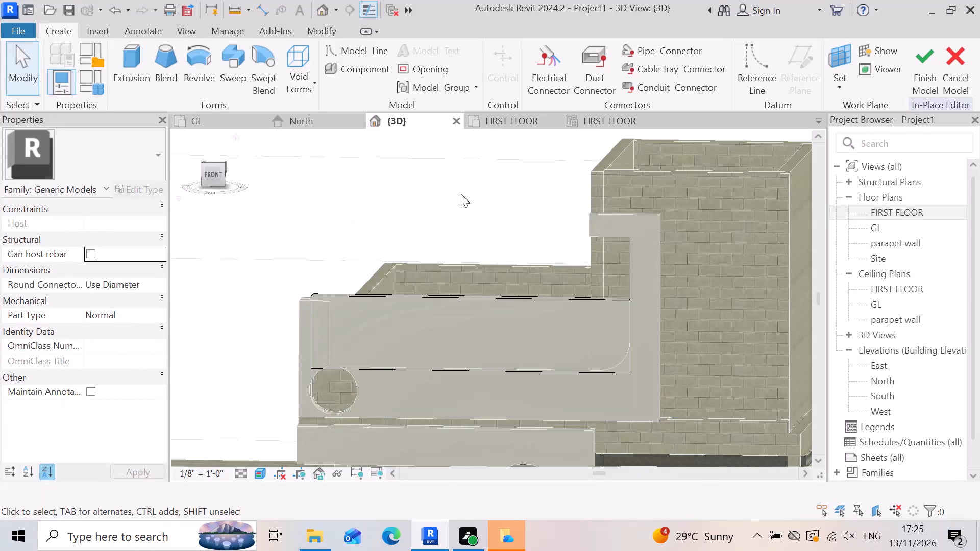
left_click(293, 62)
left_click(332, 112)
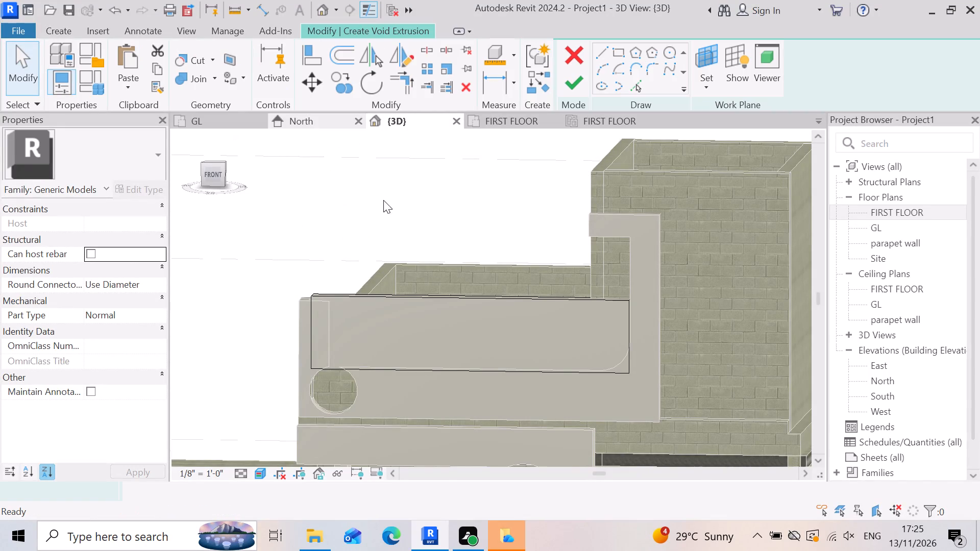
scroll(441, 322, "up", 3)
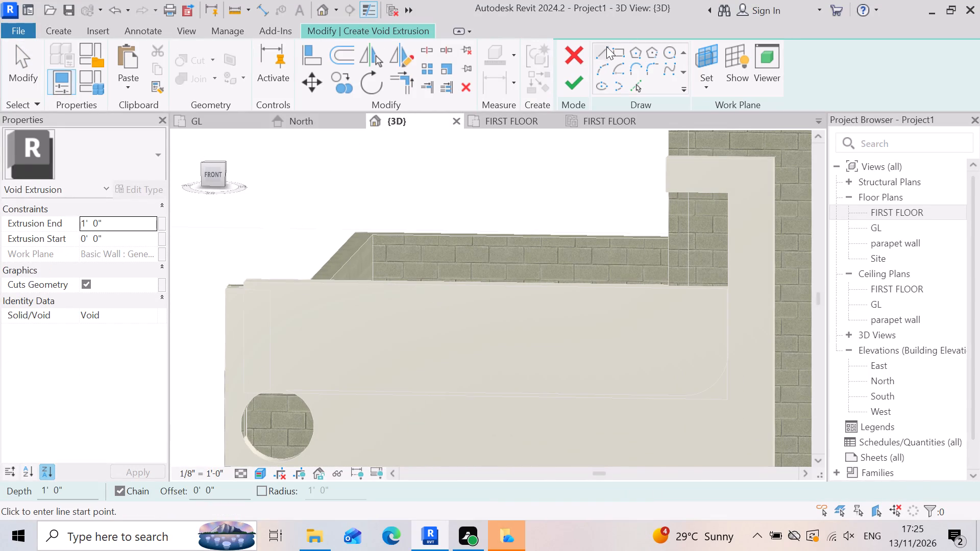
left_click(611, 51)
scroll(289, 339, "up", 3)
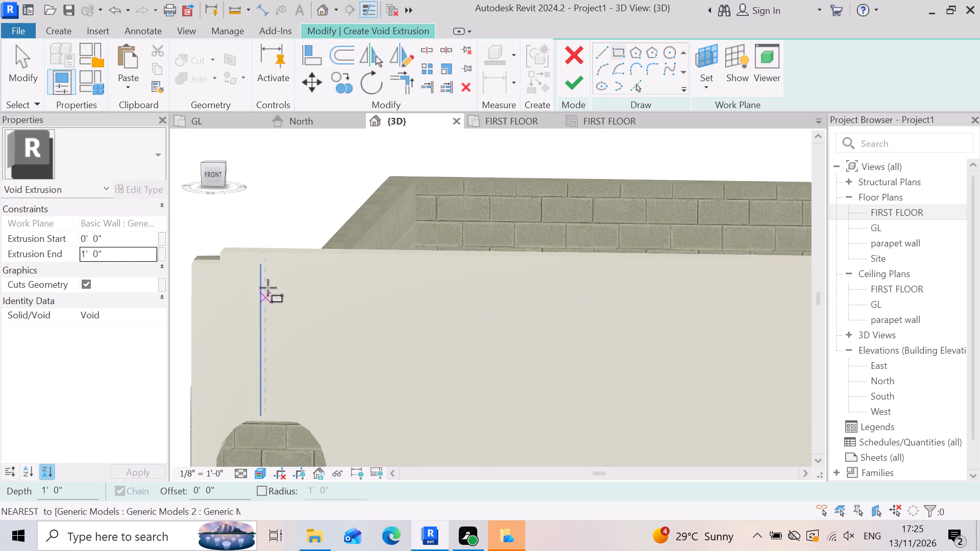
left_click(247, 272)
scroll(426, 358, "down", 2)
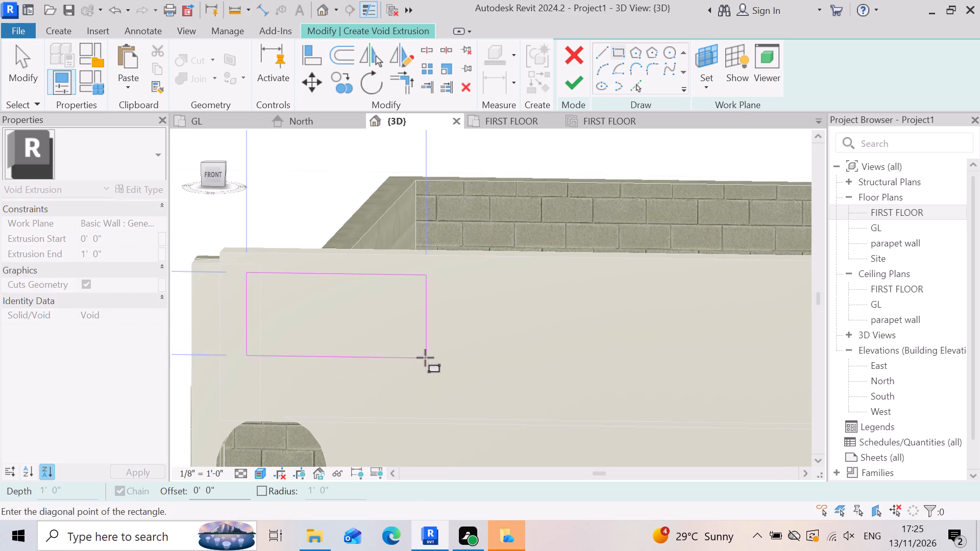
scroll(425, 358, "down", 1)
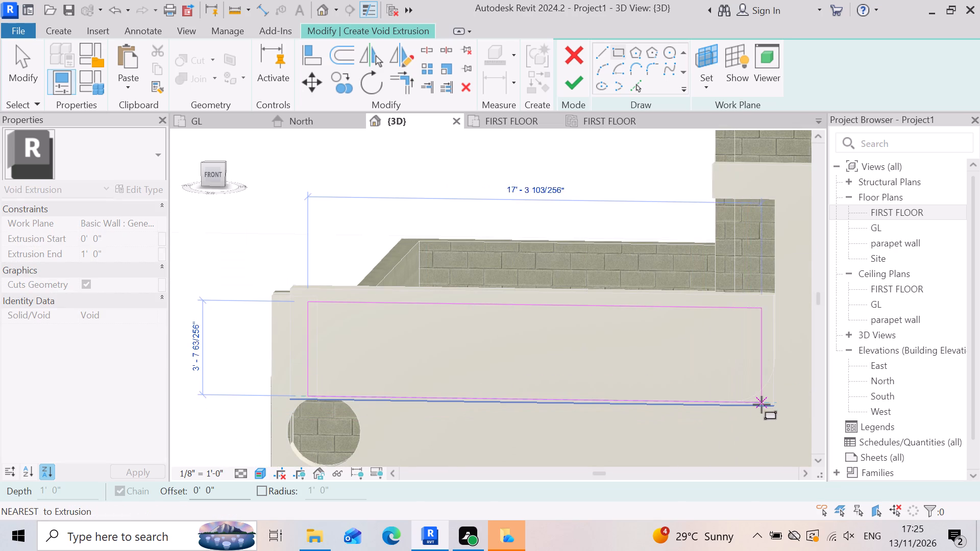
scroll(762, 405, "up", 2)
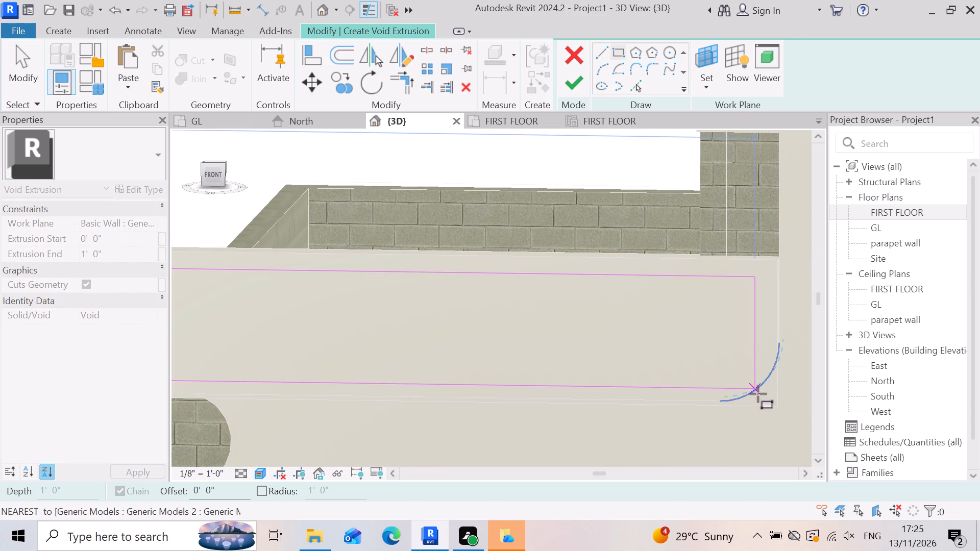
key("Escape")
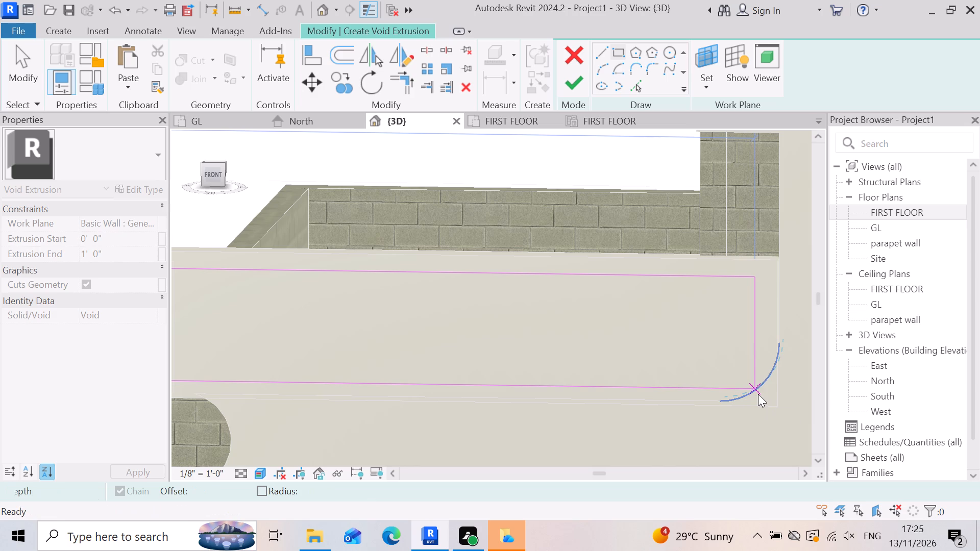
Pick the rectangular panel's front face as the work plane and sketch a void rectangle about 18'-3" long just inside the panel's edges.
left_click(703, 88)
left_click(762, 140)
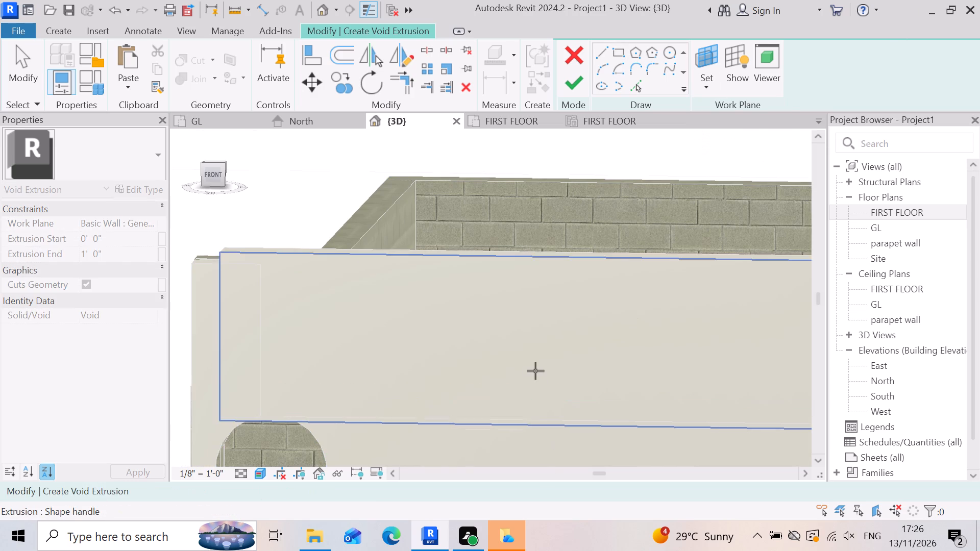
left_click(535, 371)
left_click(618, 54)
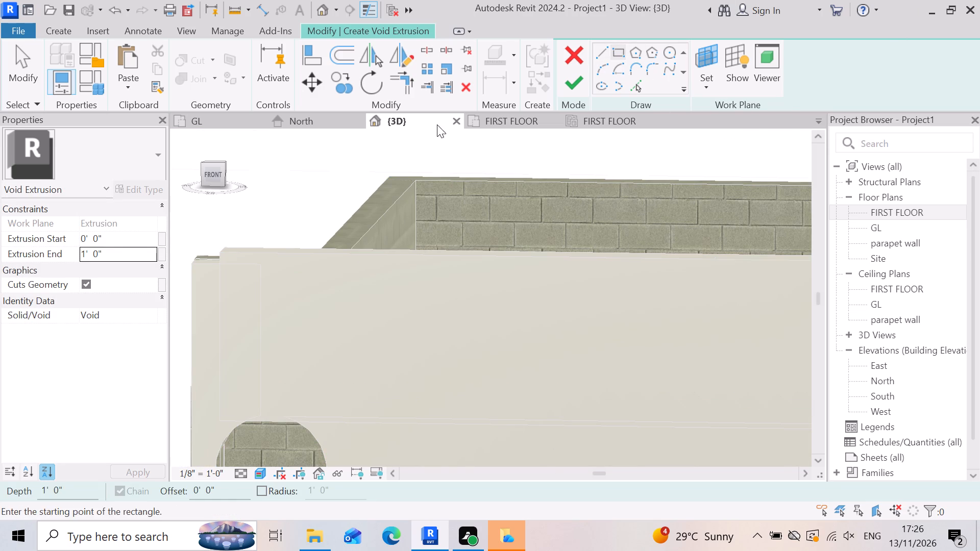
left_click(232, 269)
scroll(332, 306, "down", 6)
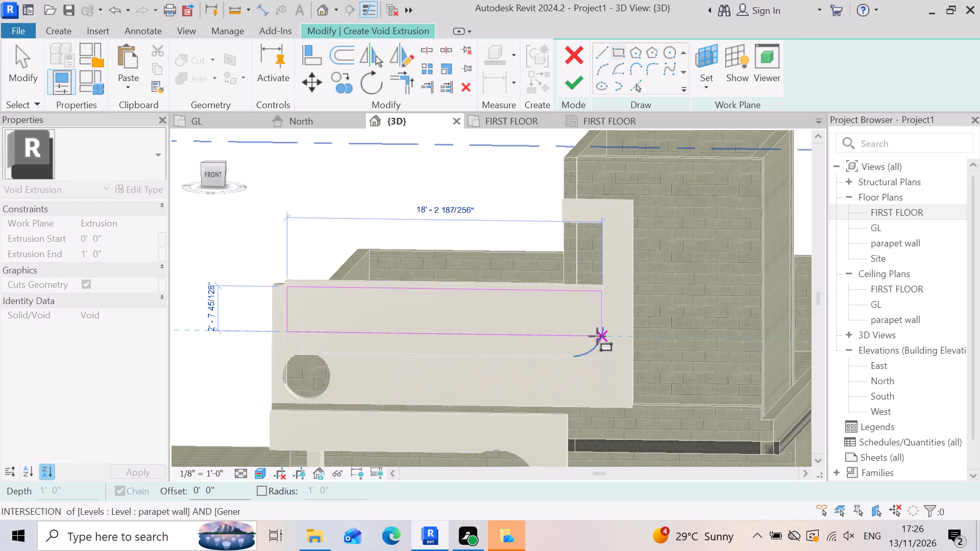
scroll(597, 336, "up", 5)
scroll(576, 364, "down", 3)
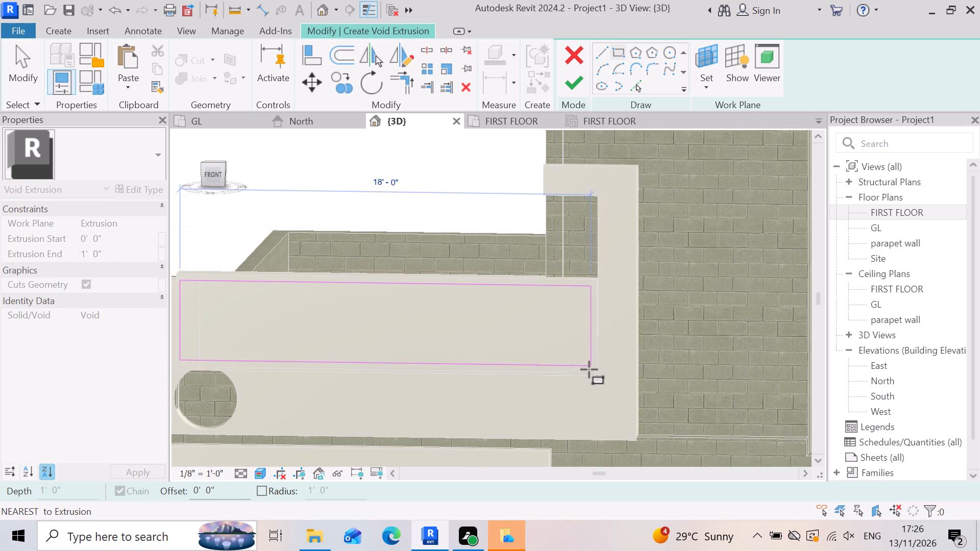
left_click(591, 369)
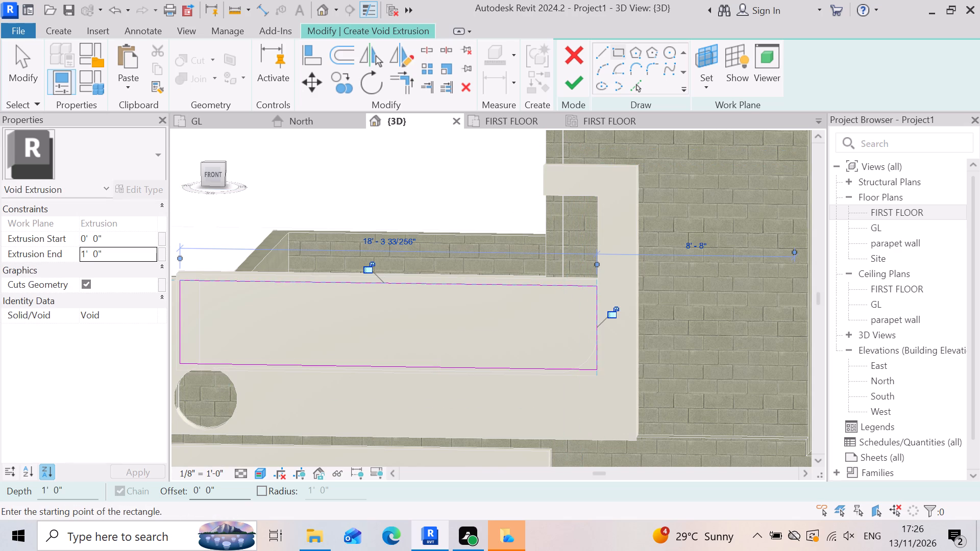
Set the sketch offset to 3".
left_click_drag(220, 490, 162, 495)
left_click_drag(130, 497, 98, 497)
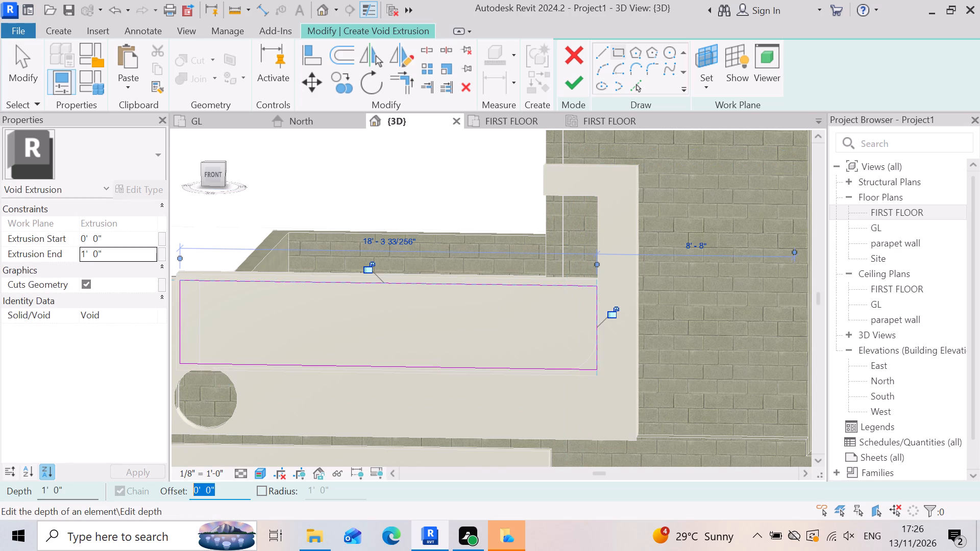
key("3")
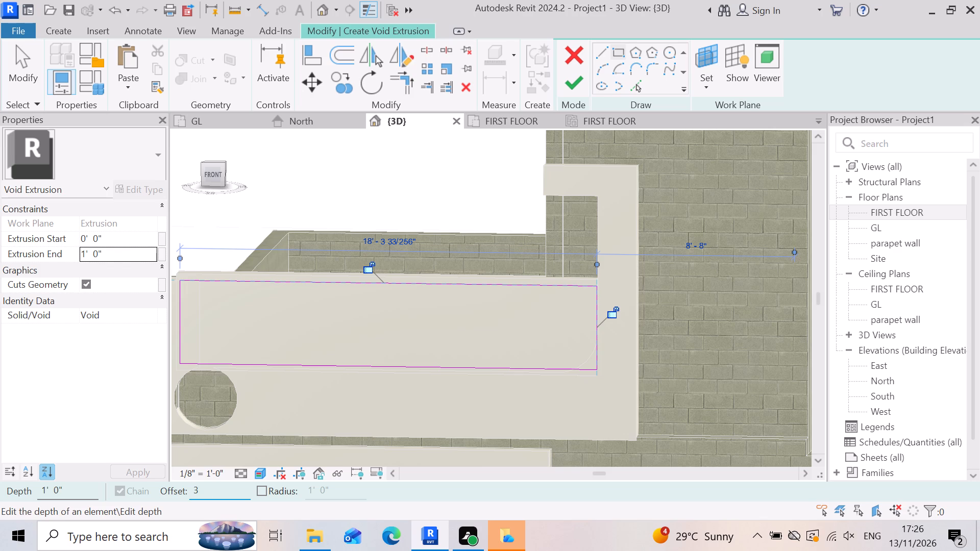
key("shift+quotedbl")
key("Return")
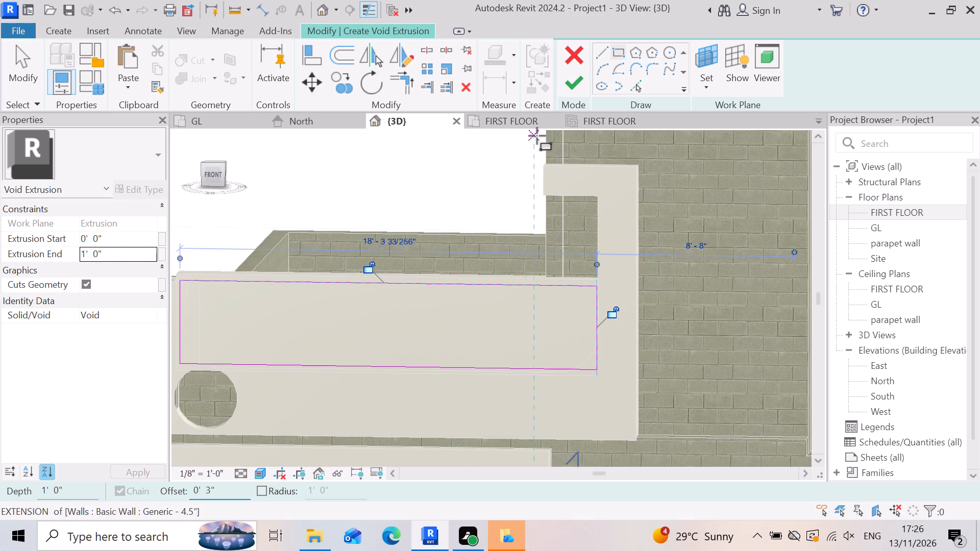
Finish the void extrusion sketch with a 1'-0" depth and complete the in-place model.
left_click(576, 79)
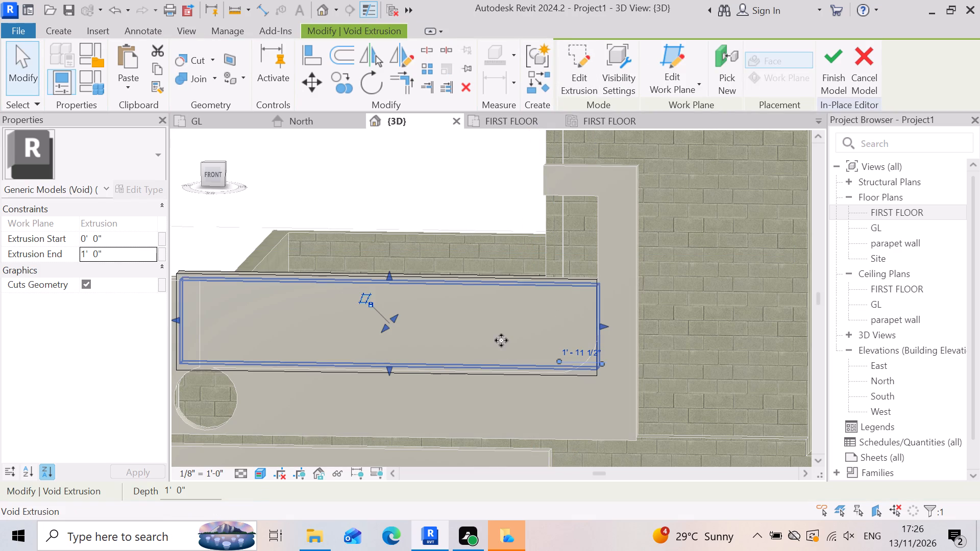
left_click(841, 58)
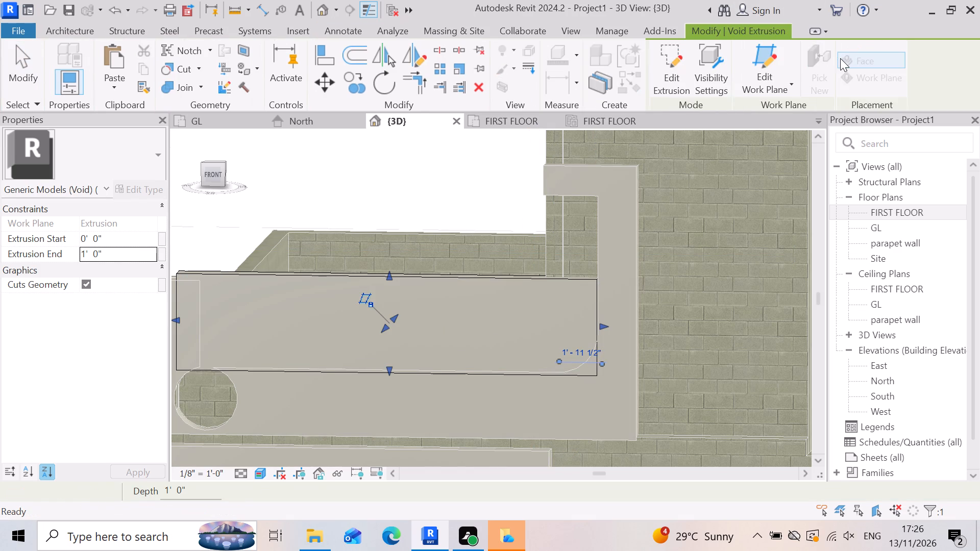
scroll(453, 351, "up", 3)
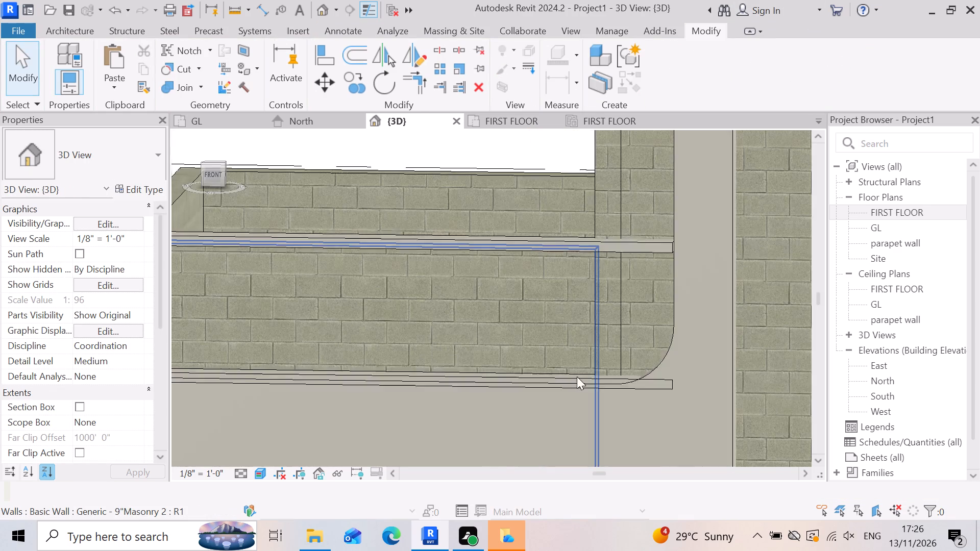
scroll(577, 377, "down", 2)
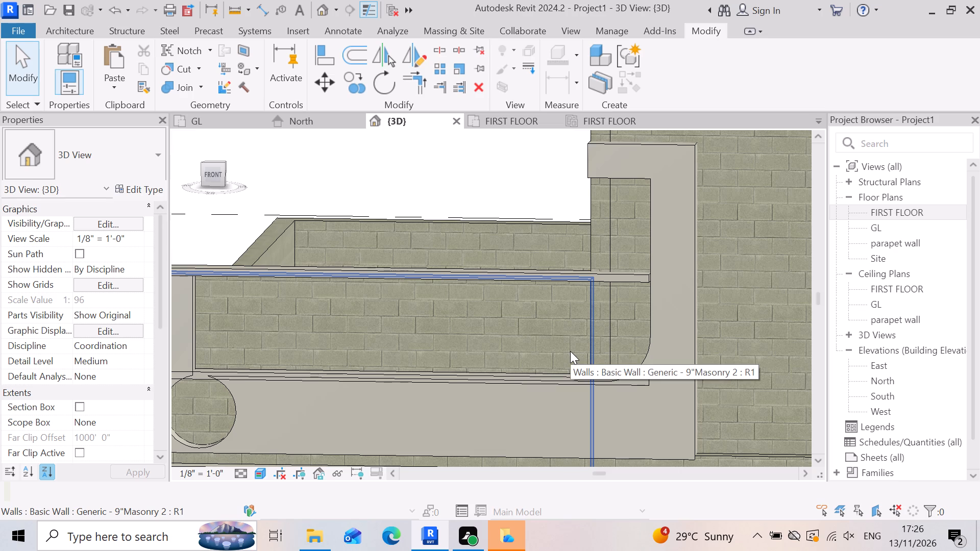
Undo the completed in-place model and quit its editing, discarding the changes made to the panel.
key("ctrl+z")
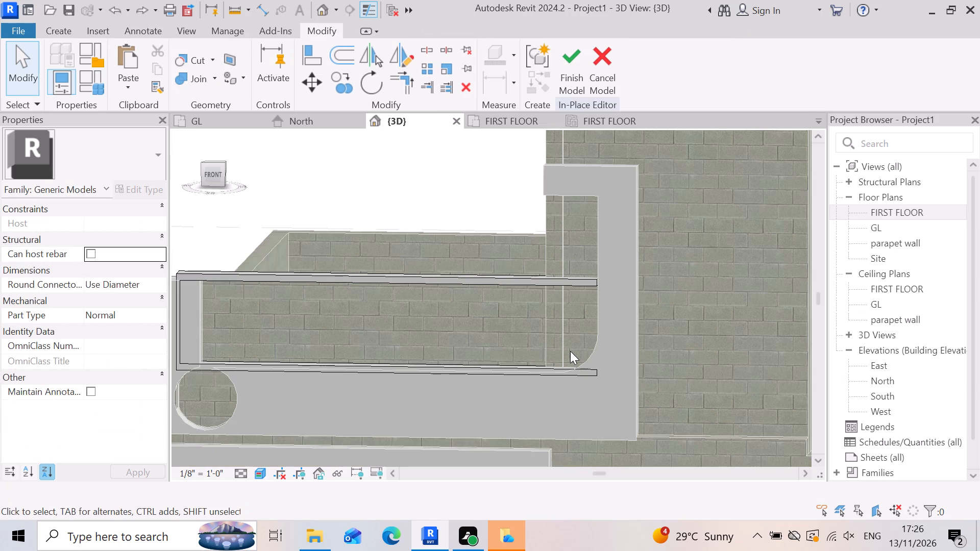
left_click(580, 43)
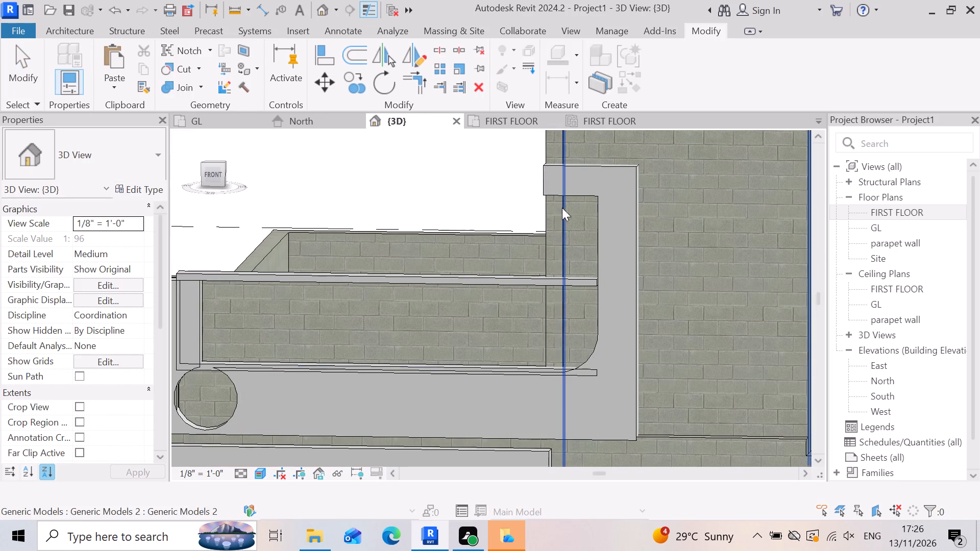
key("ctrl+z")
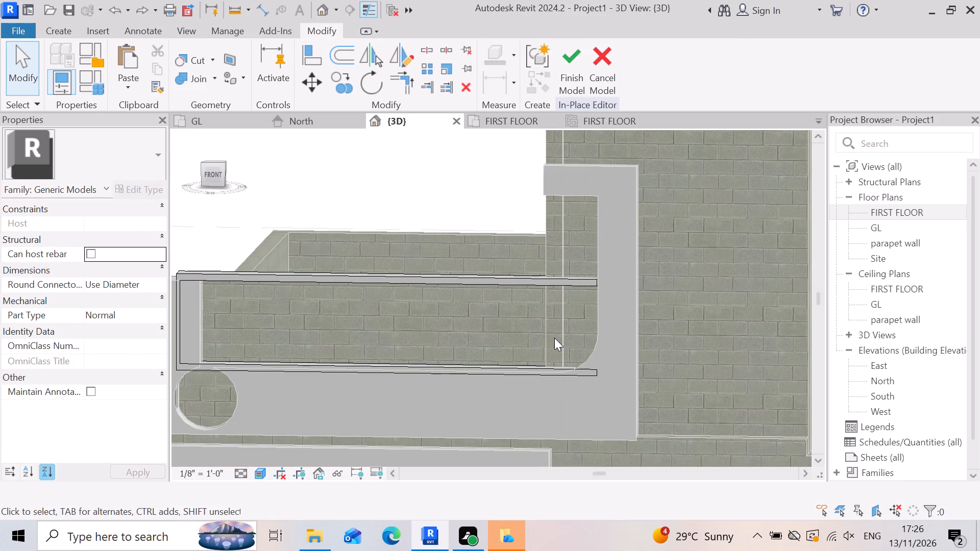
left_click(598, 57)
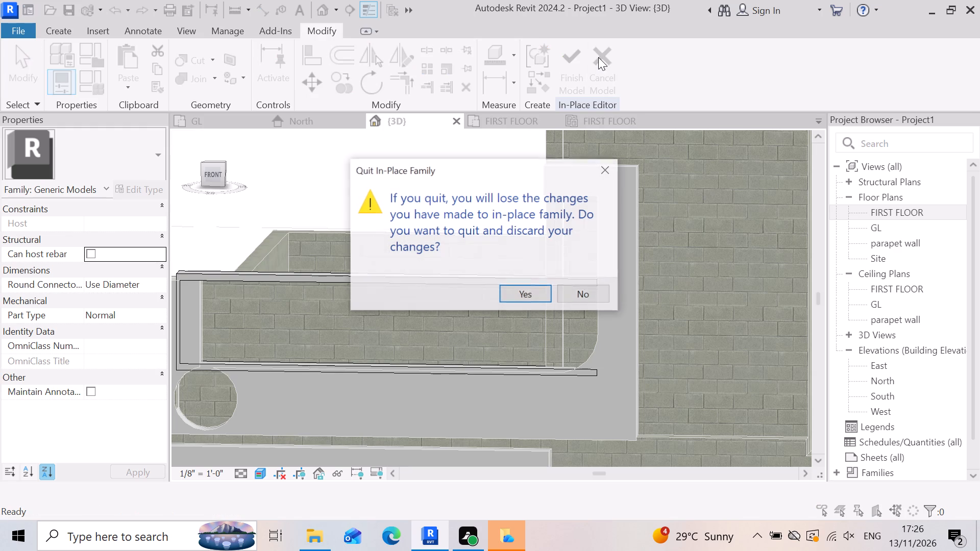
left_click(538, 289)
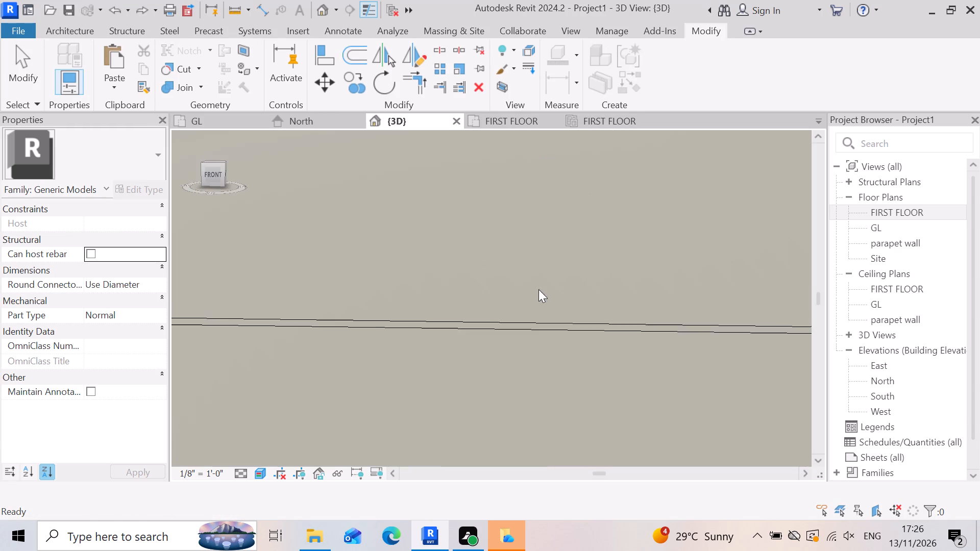
Edit the rectangular panel in place and sketch a void extrusion rectangle about 6'-5" by 2'-2" near the end above the circular opening.
scroll(501, 314, "down", 5)
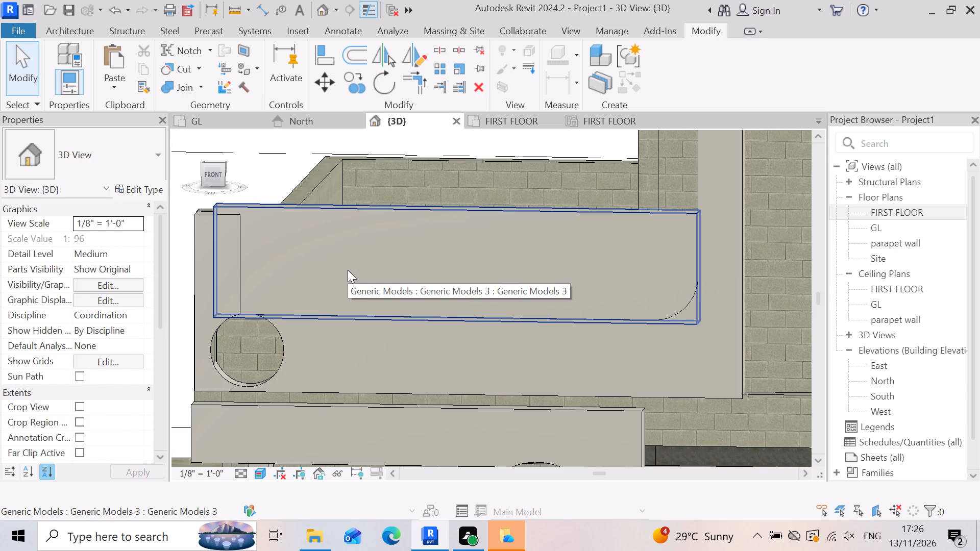
scroll(396, 295, "up", 1)
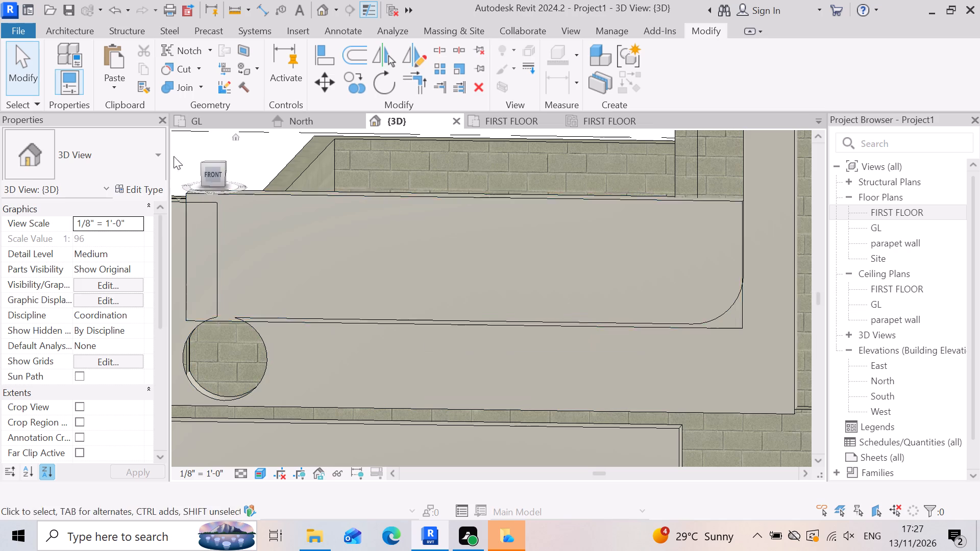
left_click(485, 295)
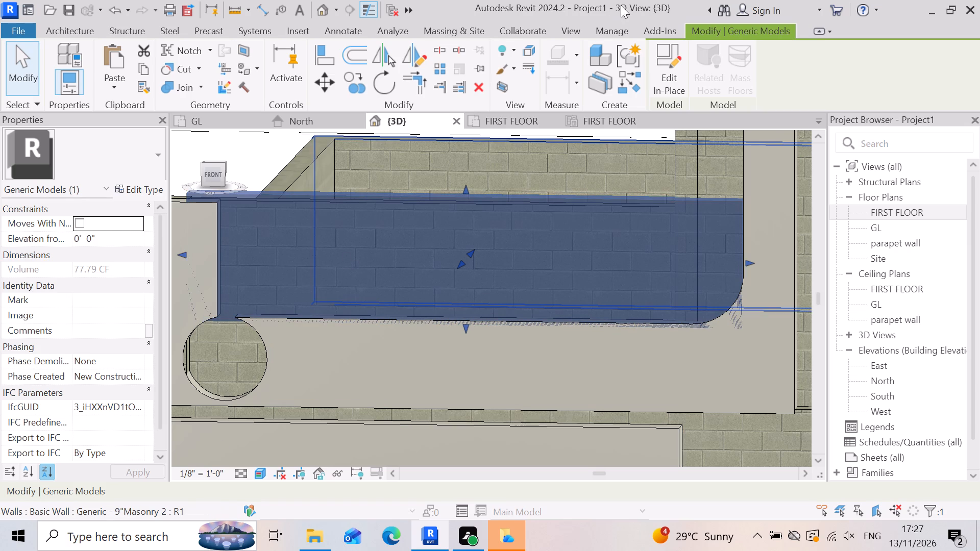
left_click(669, 52)
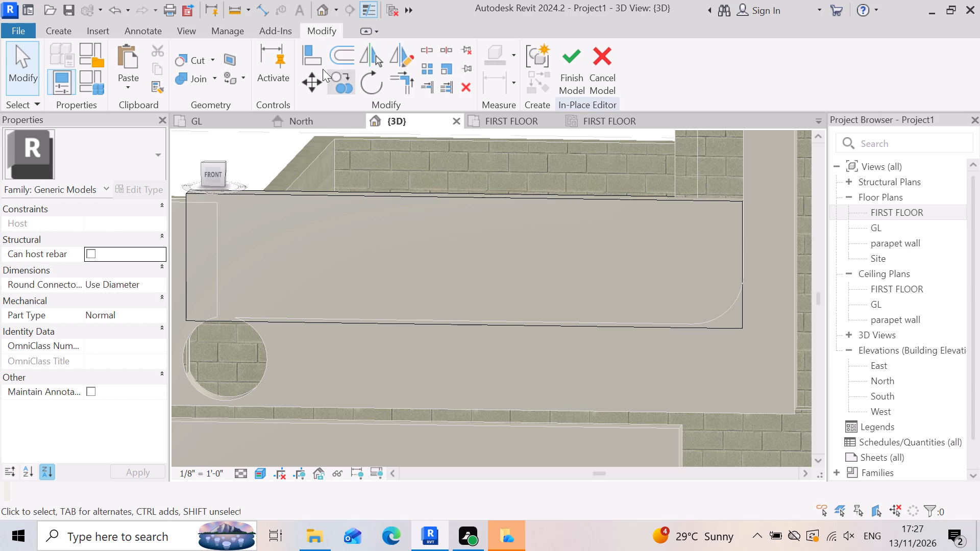
left_click(56, 35)
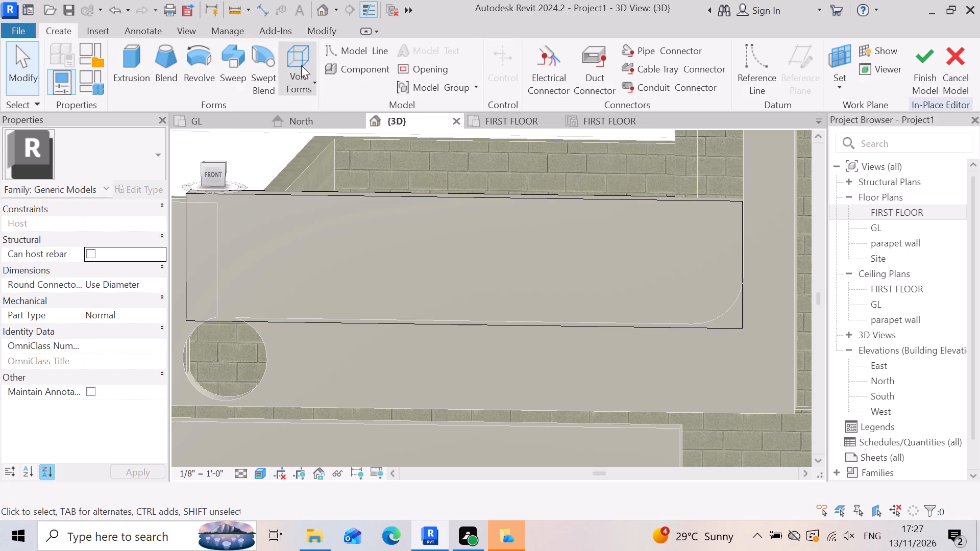
left_click(301, 65)
left_click(311, 118)
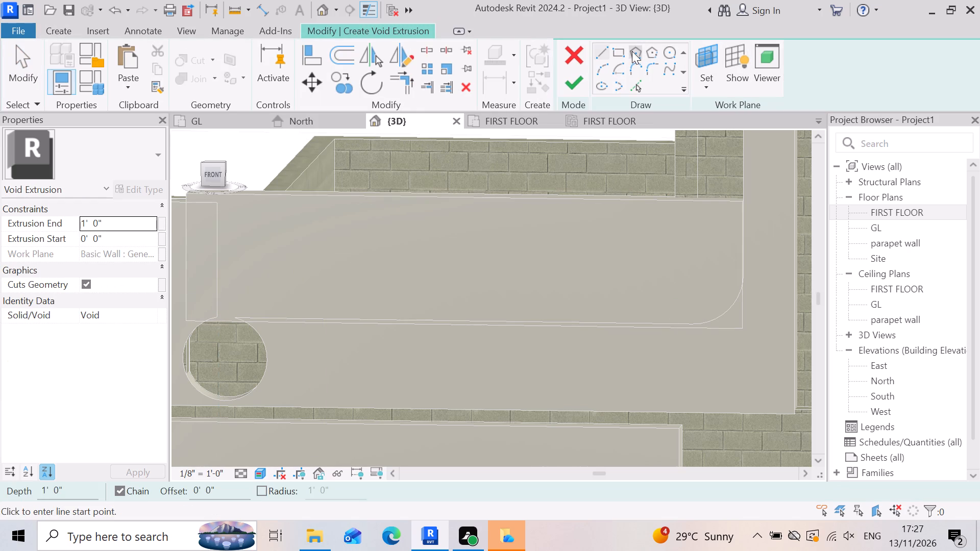
left_click(622, 52)
left_click(237, 294)
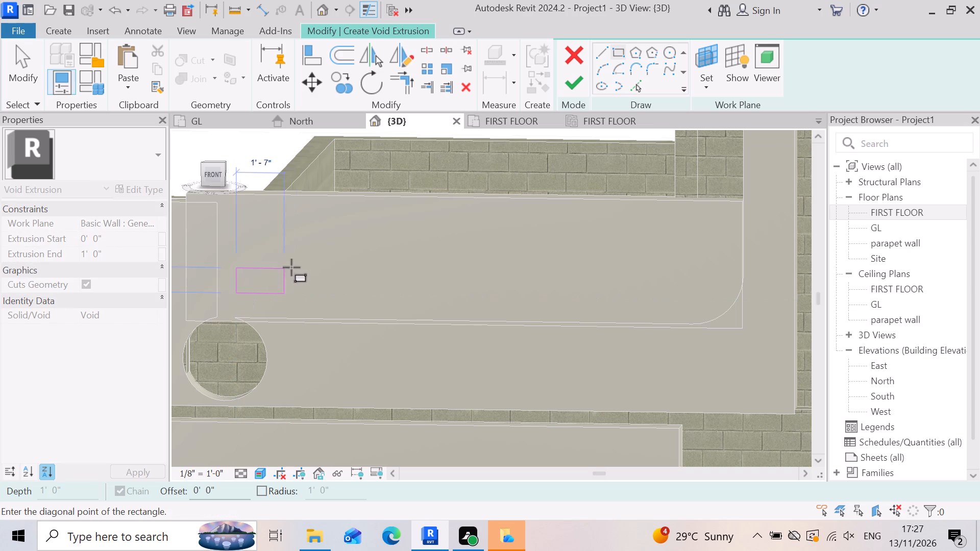
left_click(429, 229)
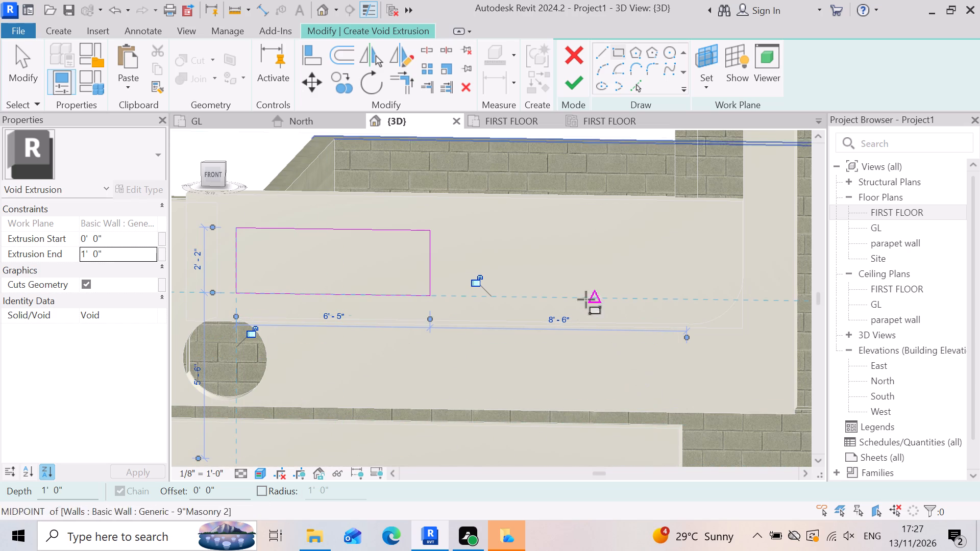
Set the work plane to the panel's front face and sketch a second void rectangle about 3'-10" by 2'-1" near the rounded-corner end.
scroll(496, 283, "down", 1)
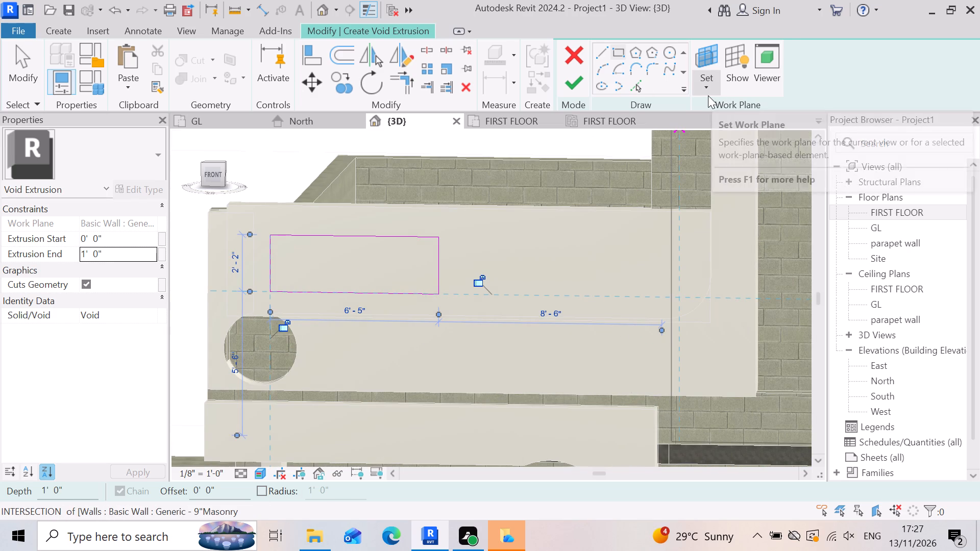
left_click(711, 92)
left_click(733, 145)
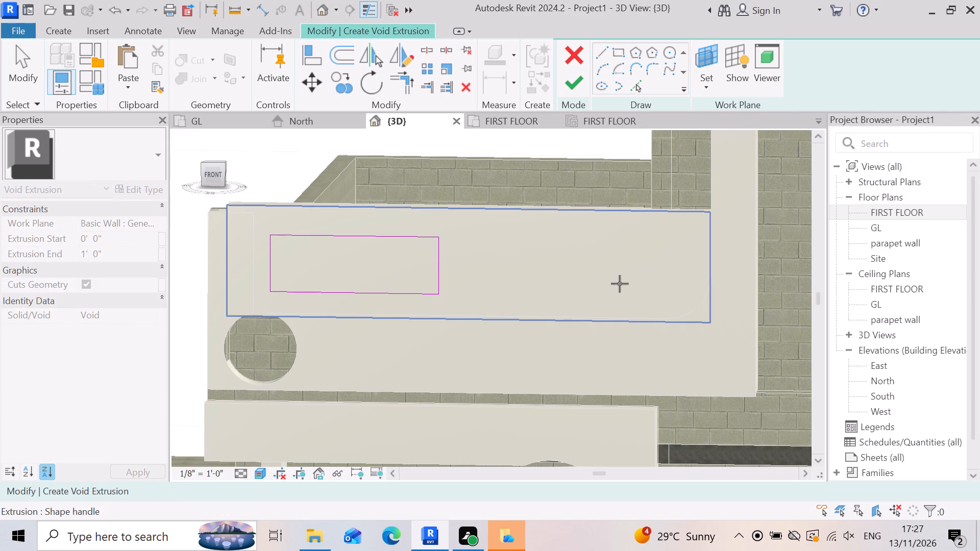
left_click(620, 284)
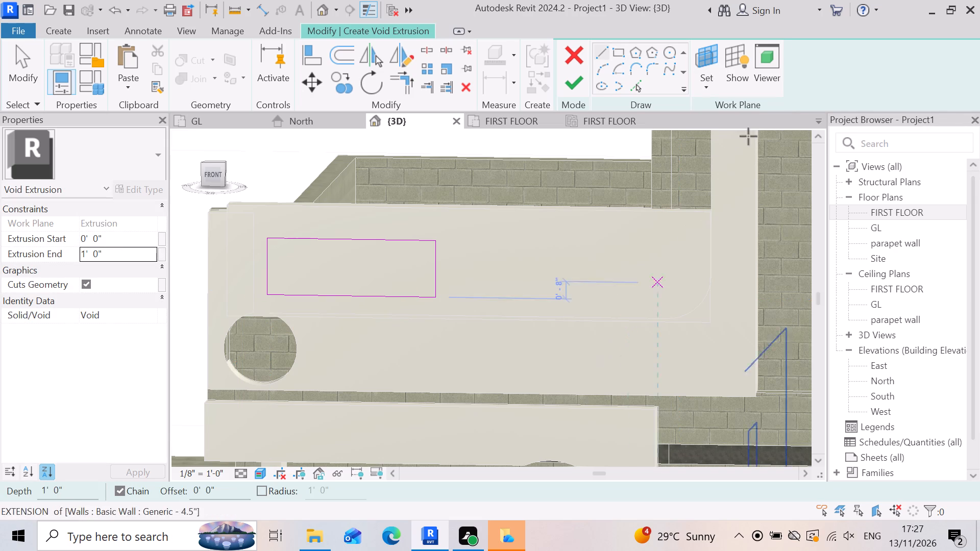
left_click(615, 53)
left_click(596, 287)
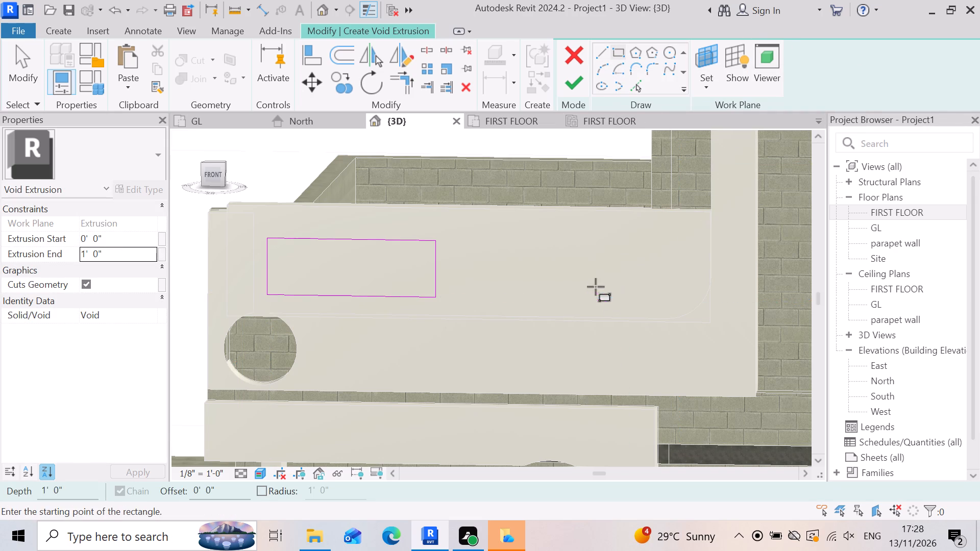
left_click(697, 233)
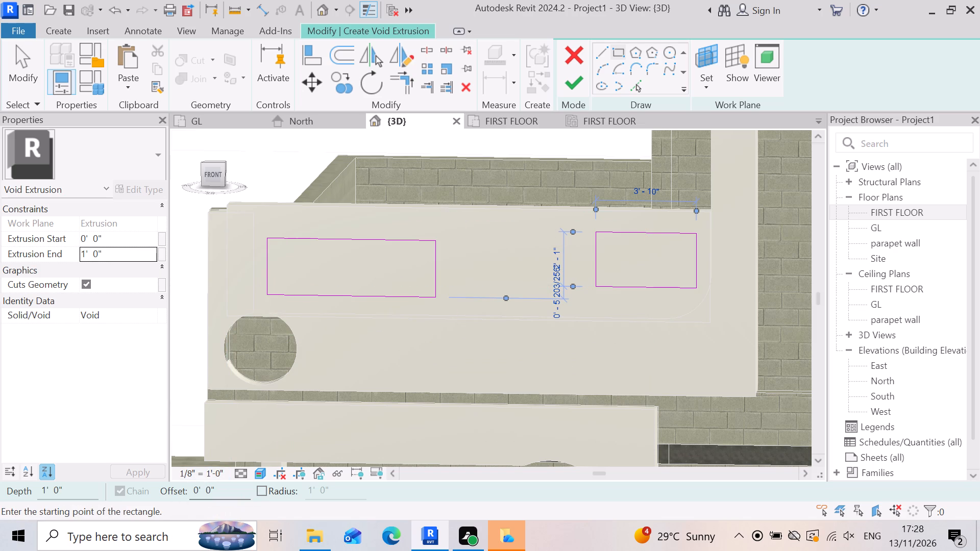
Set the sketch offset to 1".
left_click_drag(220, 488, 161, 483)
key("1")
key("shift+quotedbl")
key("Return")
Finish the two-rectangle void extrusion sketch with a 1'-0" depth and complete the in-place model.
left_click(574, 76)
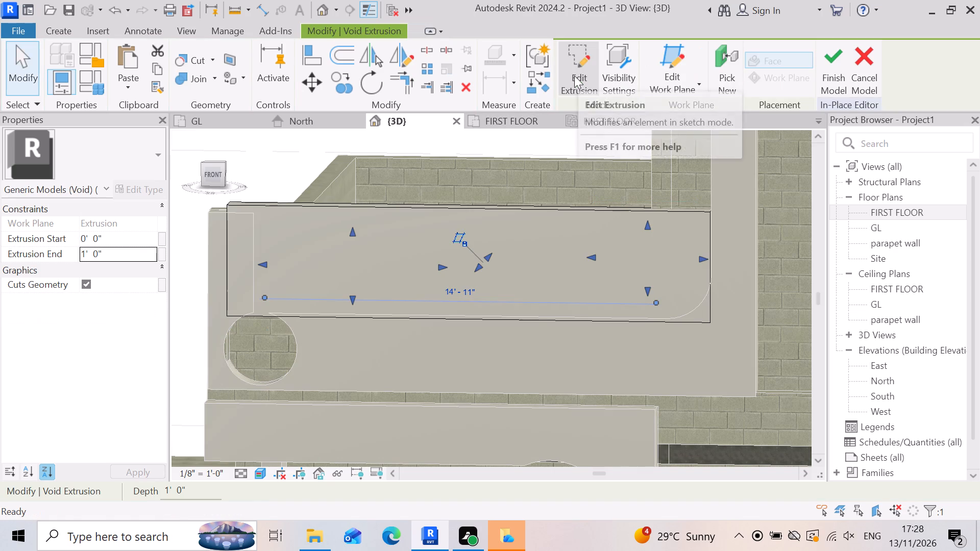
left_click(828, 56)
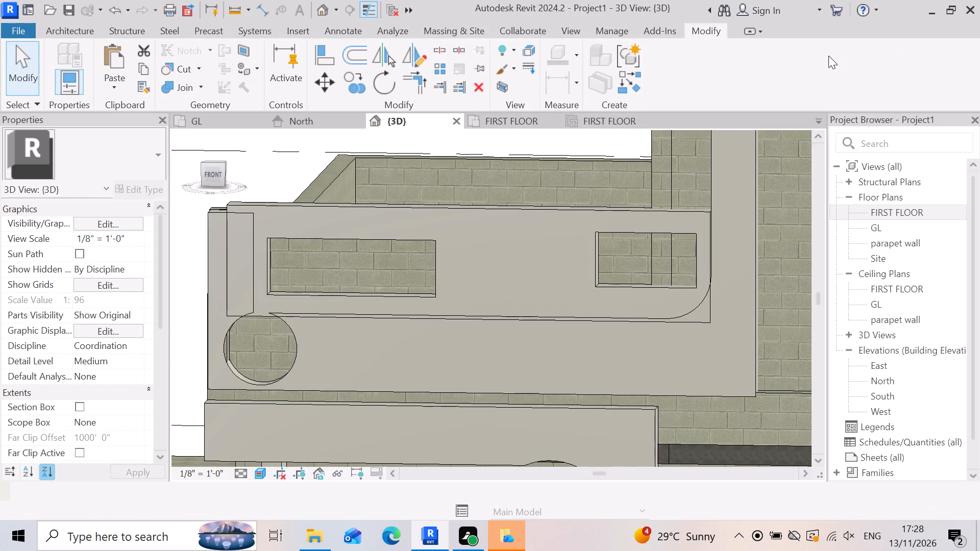
Examine the two rectangular openings cut in the facade panel.
scroll(422, 341, "up", 2)
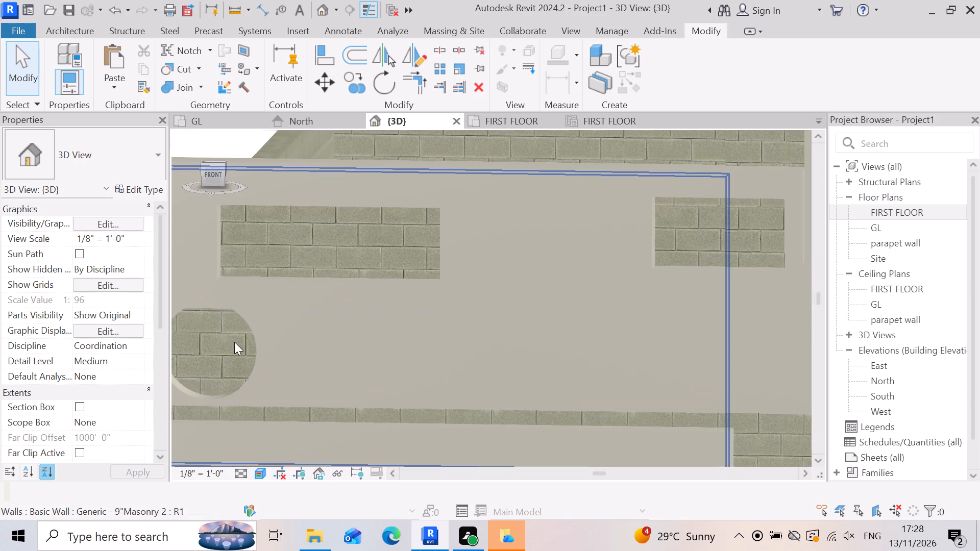
scroll(277, 326, "down", 3)
scroll(333, 329, "up", 2)
scroll(447, 339, "down", 3)
scroll(365, 332, "up", 2)
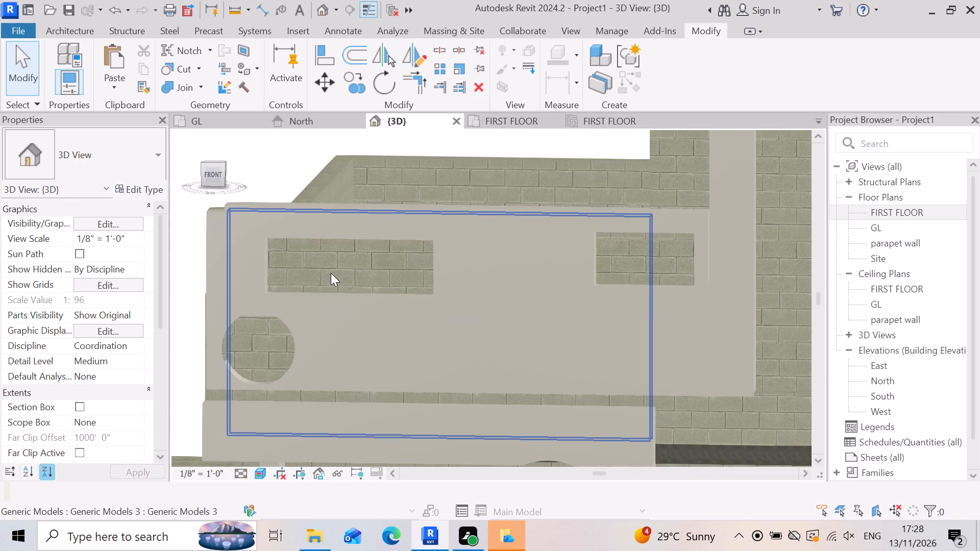
scroll(458, 424, "up", 2)
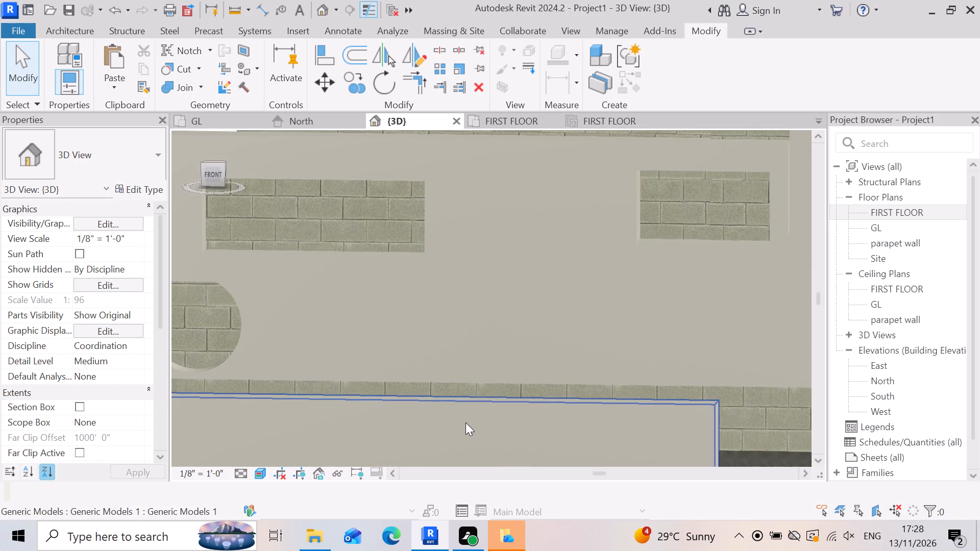
scroll(505, 367, "down", 2)
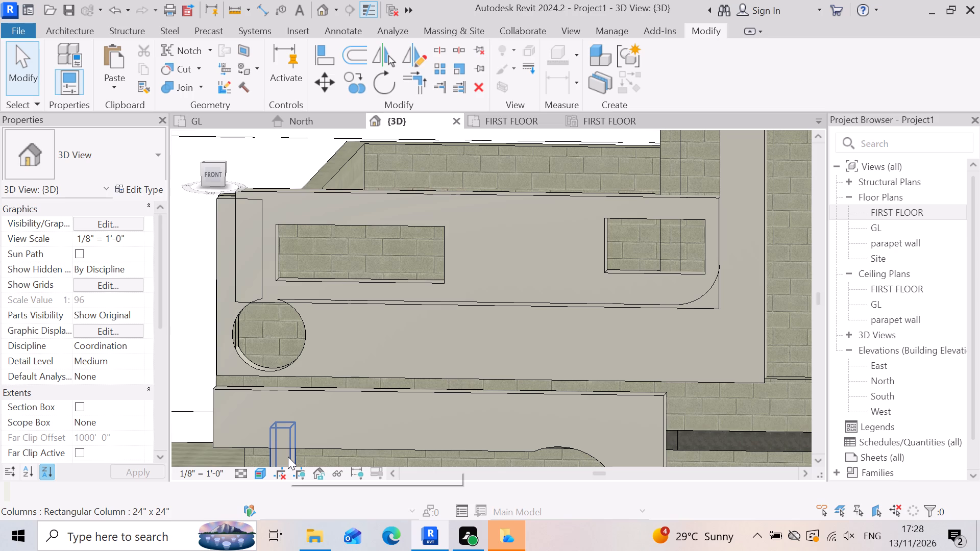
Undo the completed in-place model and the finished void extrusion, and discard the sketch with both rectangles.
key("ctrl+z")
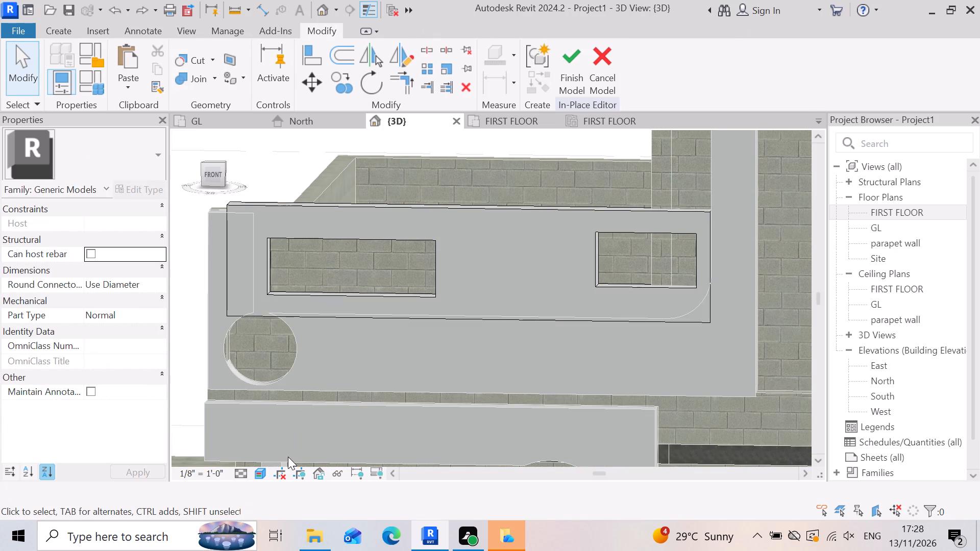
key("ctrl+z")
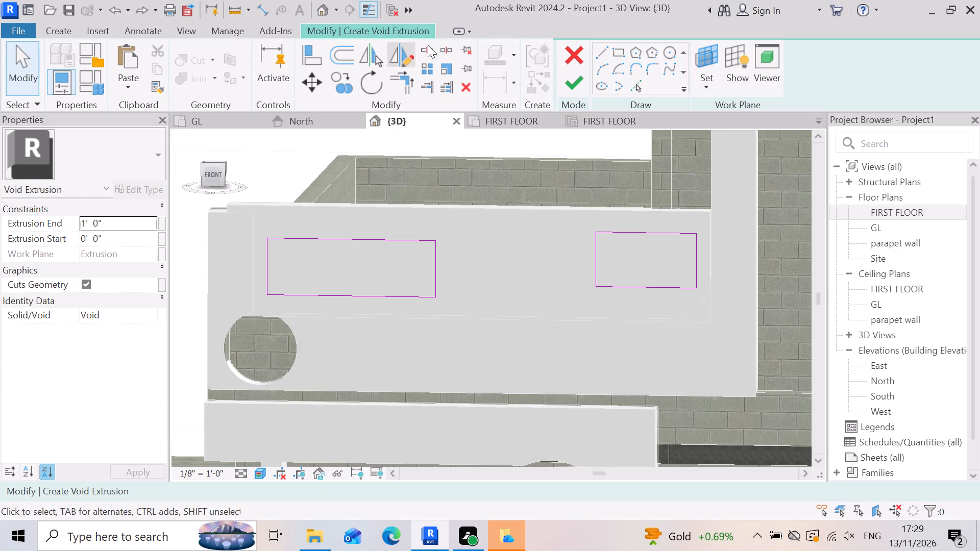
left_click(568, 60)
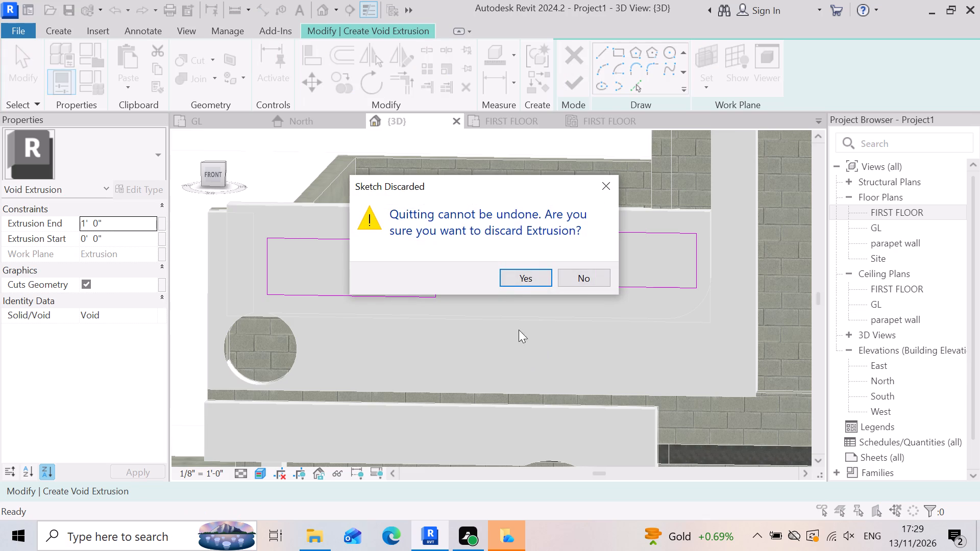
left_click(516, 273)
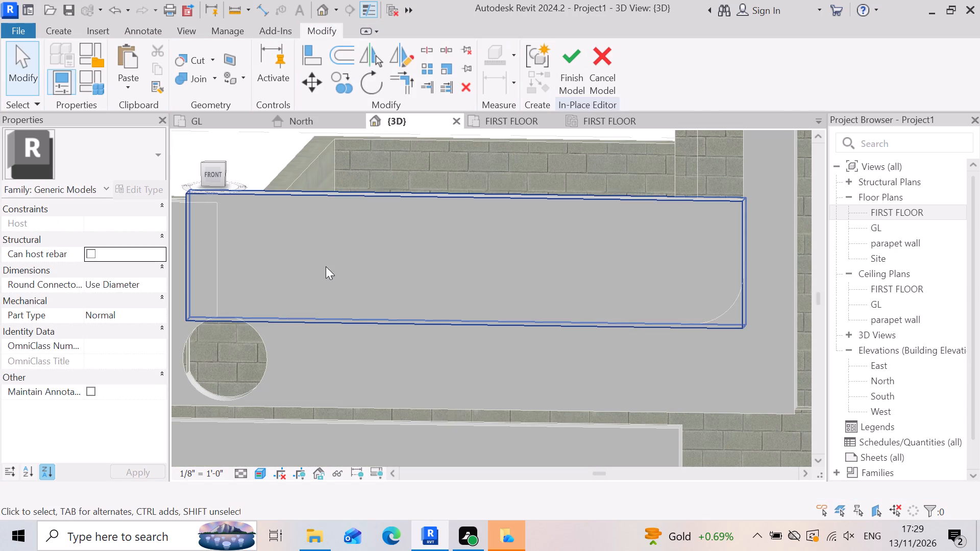
Start a new void extrusion on the panel's front face and sketch a rectangle about 5'-7" by 1'-1" above the circular opening.
left_click(351, 260)
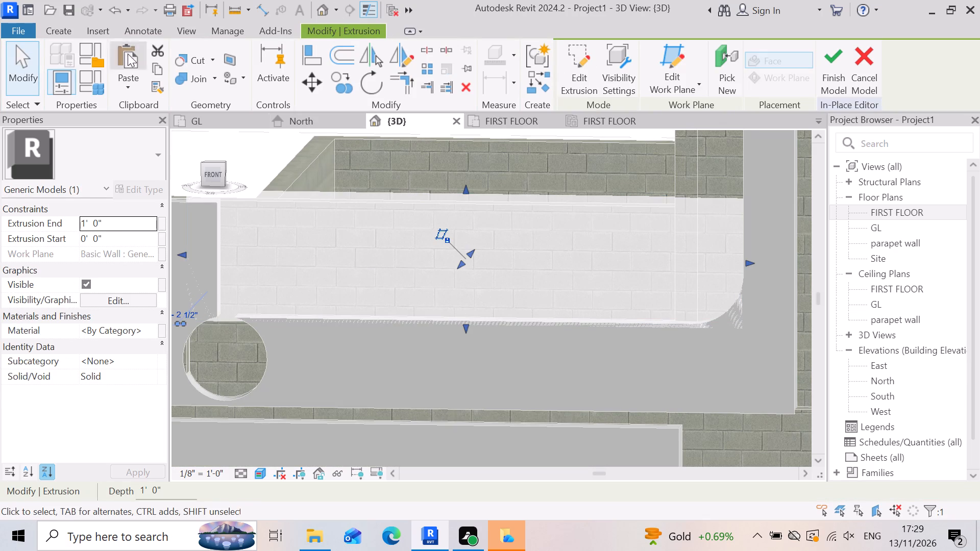
left_click(65, 29)
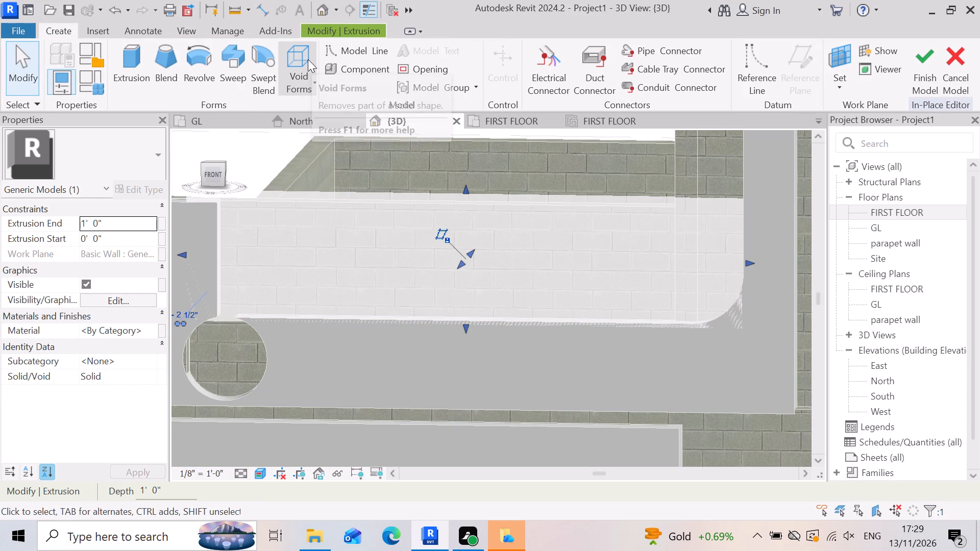
left_click(306, 60)
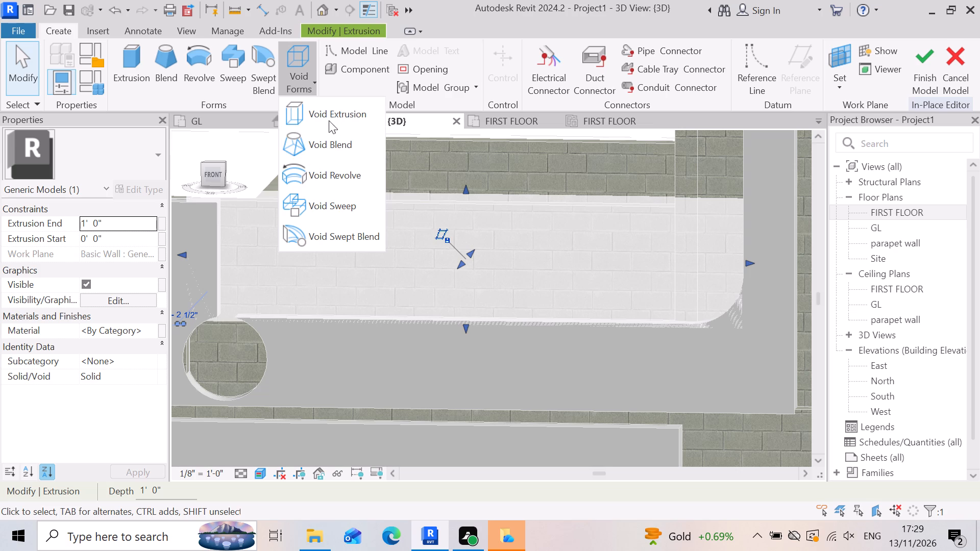
left_click(332, 115)
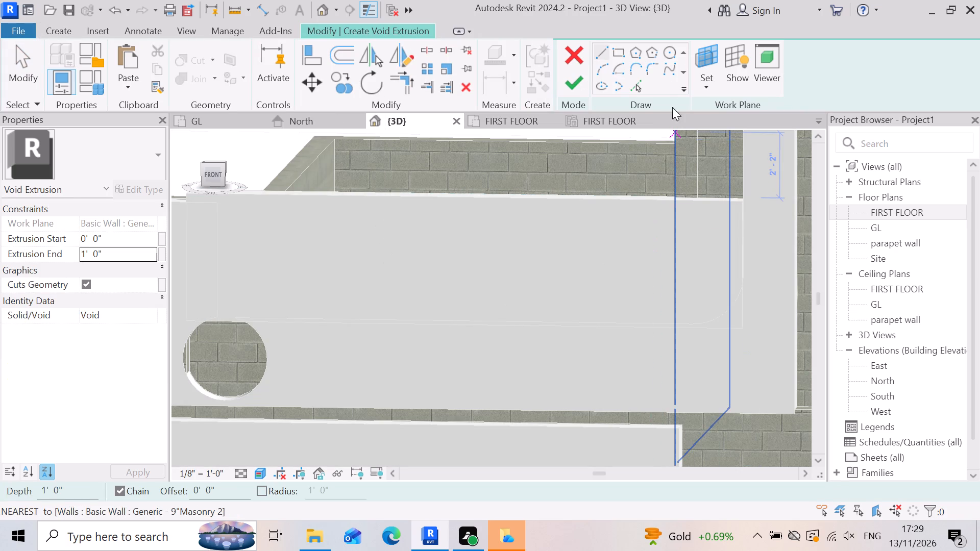
left_click(621, 54)
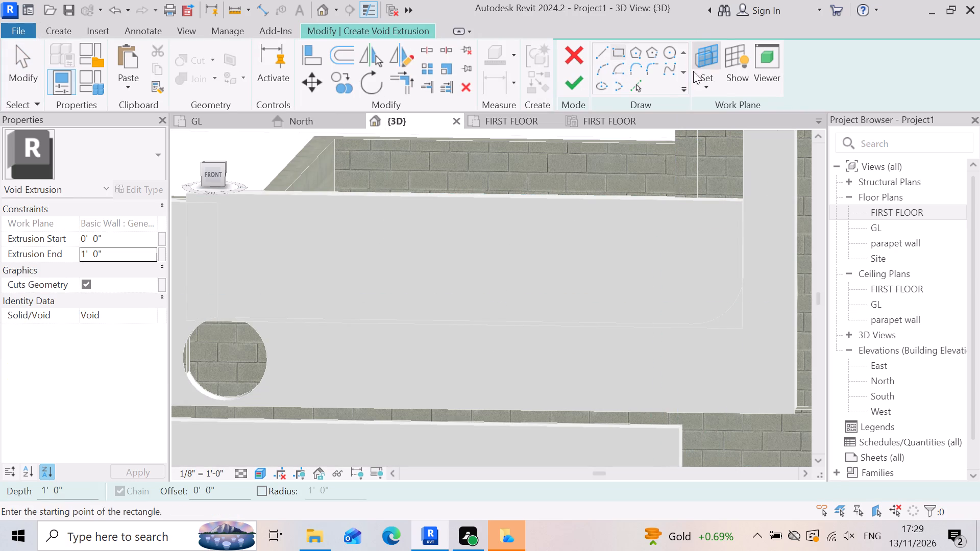
left_click(704, 85)
left_click(744, 138)
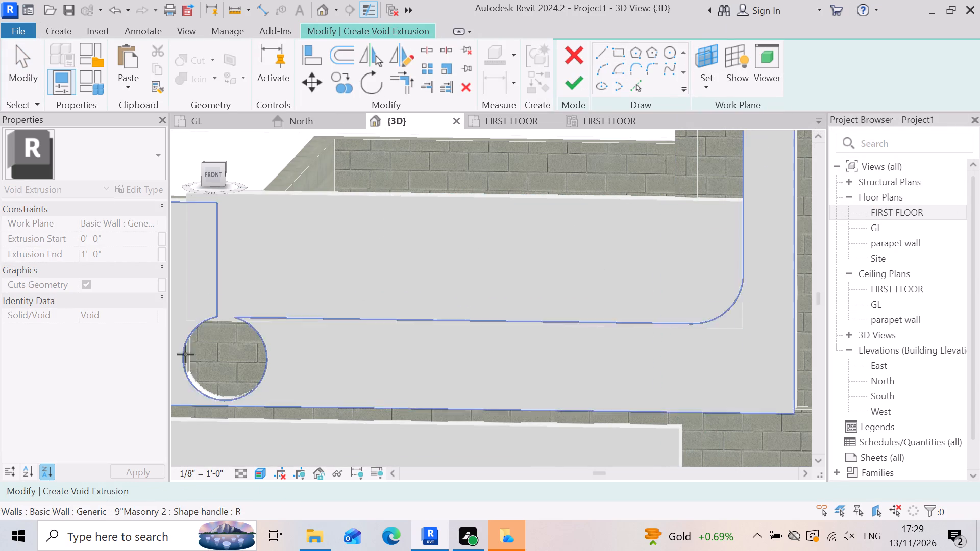
left_click(276, 297)
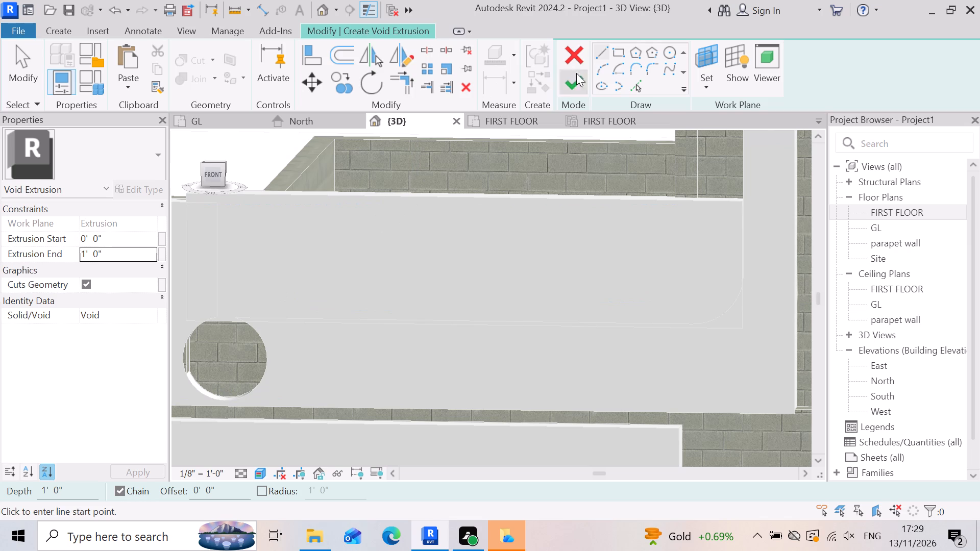
left_click(618, 51)
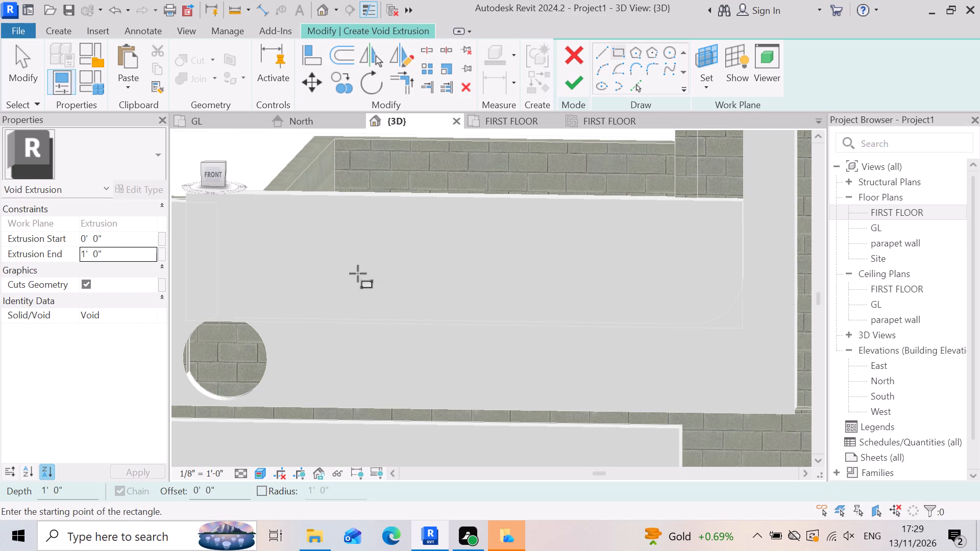
left_click(332, 268)
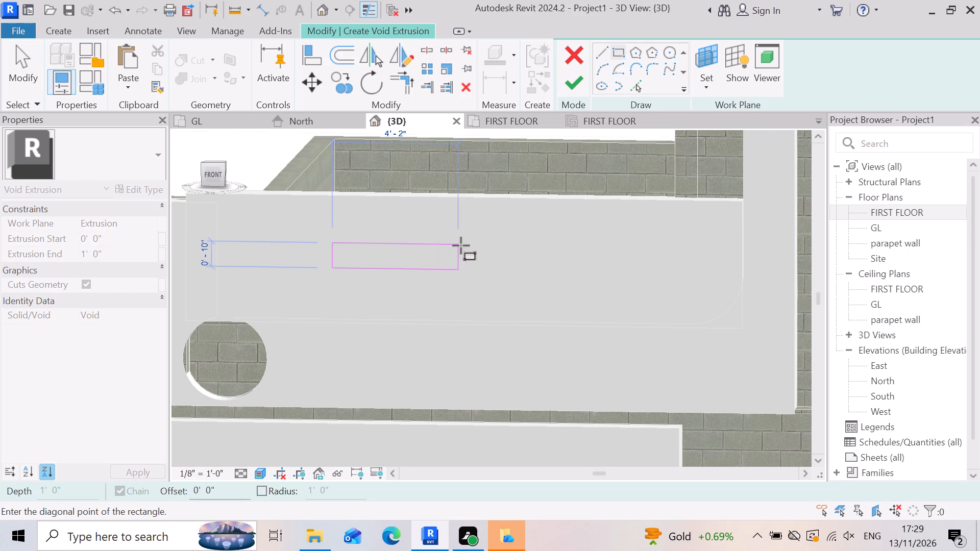
left_click(501, 239)
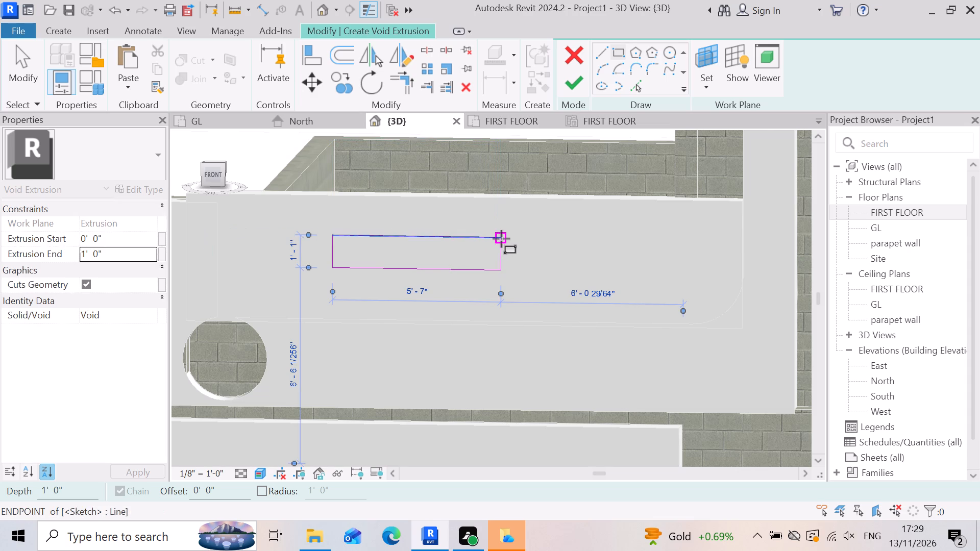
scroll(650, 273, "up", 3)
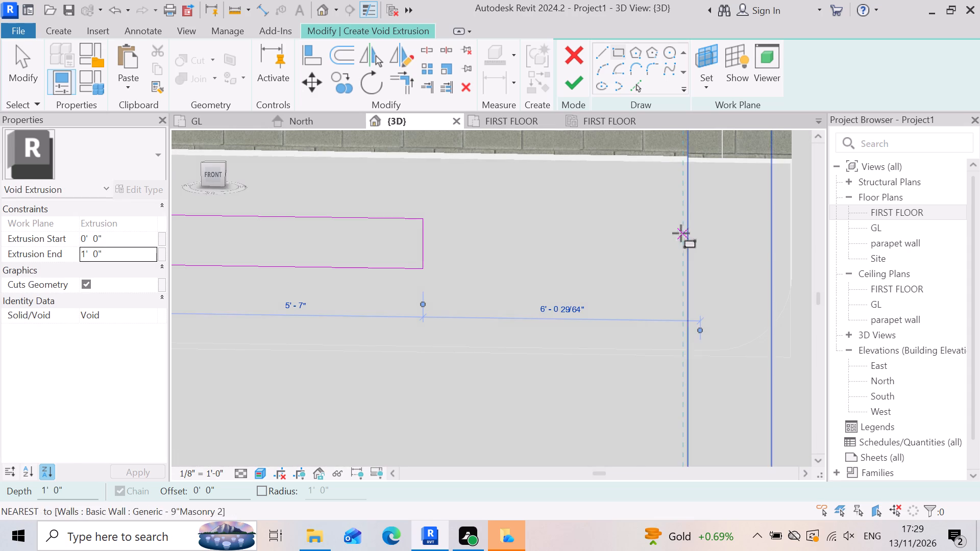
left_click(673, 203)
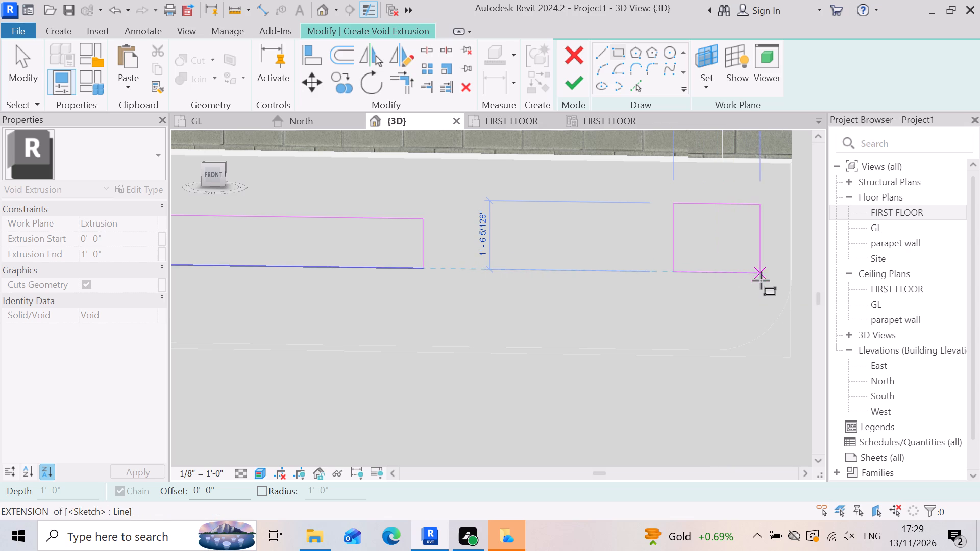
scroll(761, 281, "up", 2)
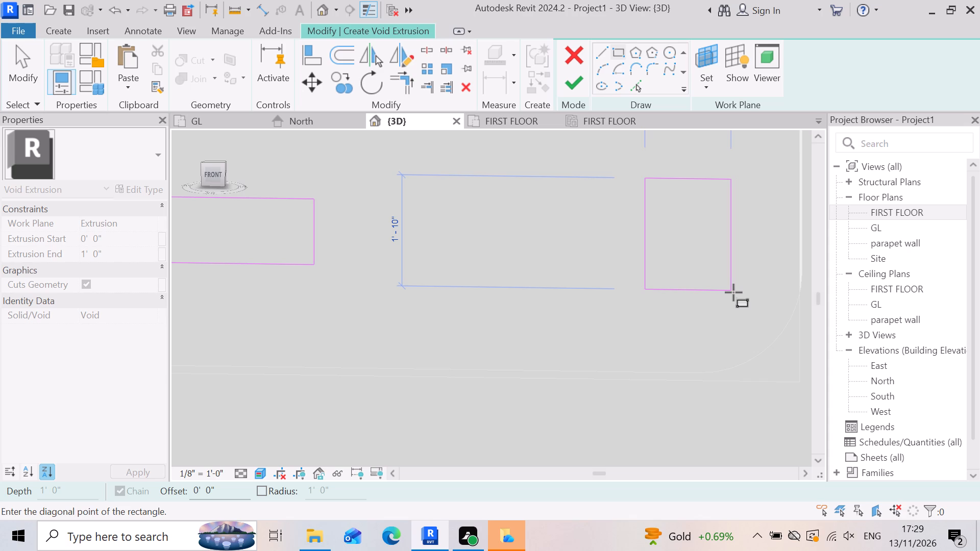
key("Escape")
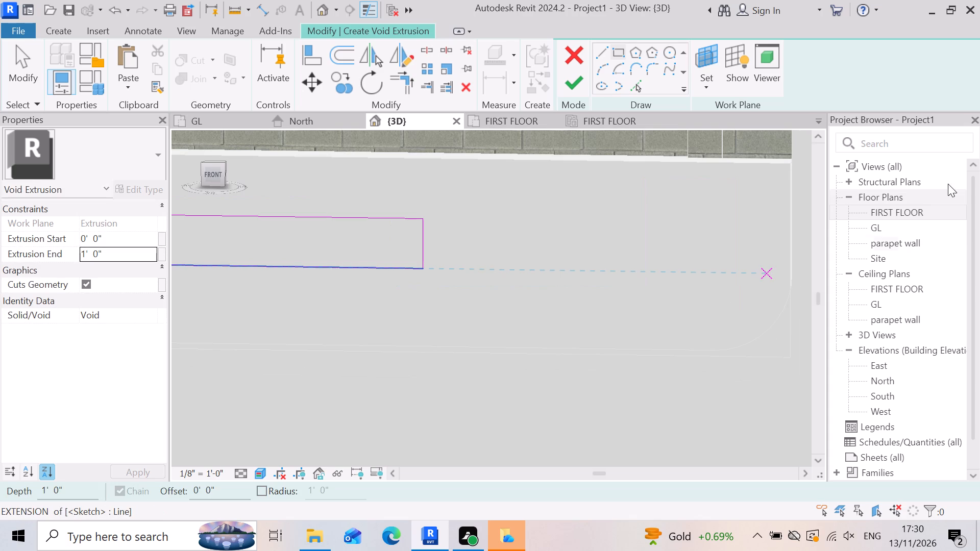
Add a second rectangle about 2'-10" wide to the void sketch, near the rounded-corner end of the panel.
left_click(704, 90)
left_click(746, 142)
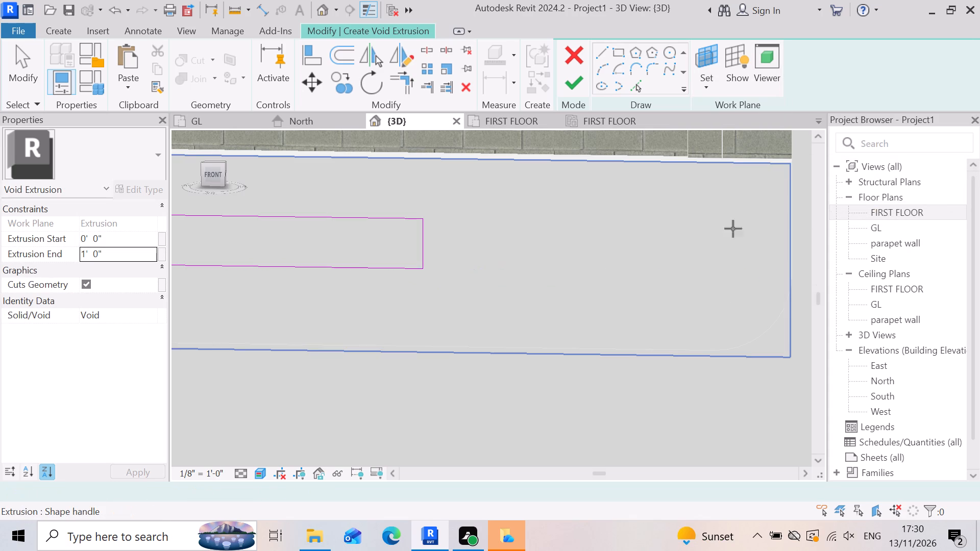
left_click(665, 241)
left_click(615, 53)
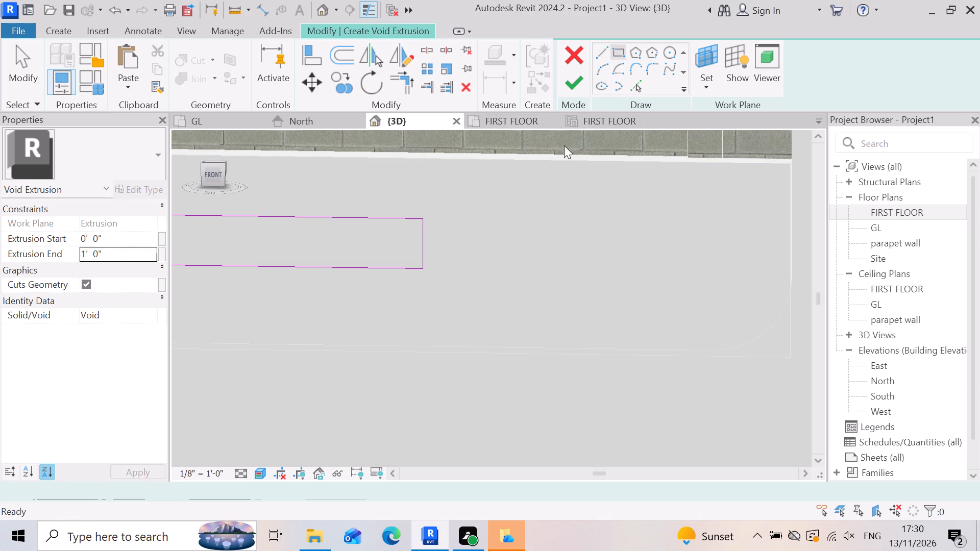
left_click(603, 208)
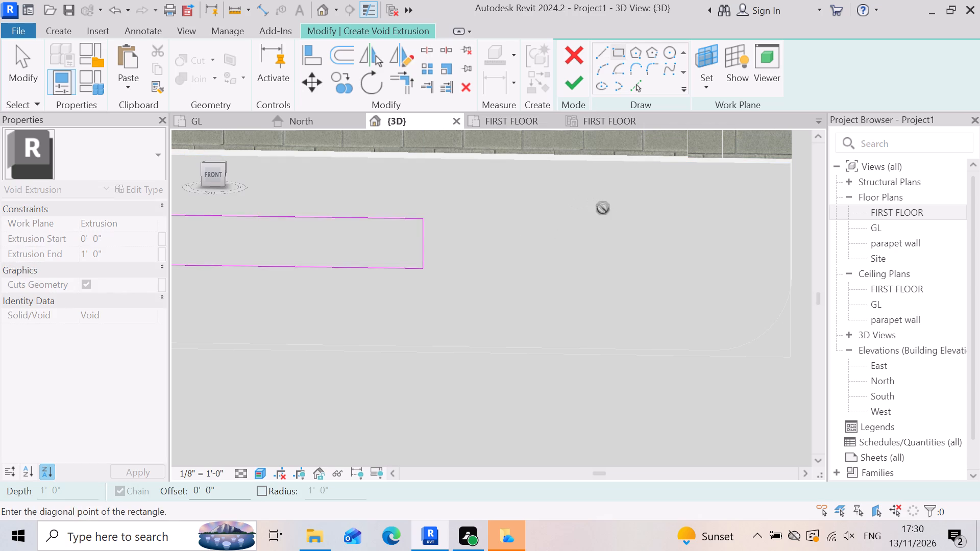
scroll(721, 296, "down", 1)
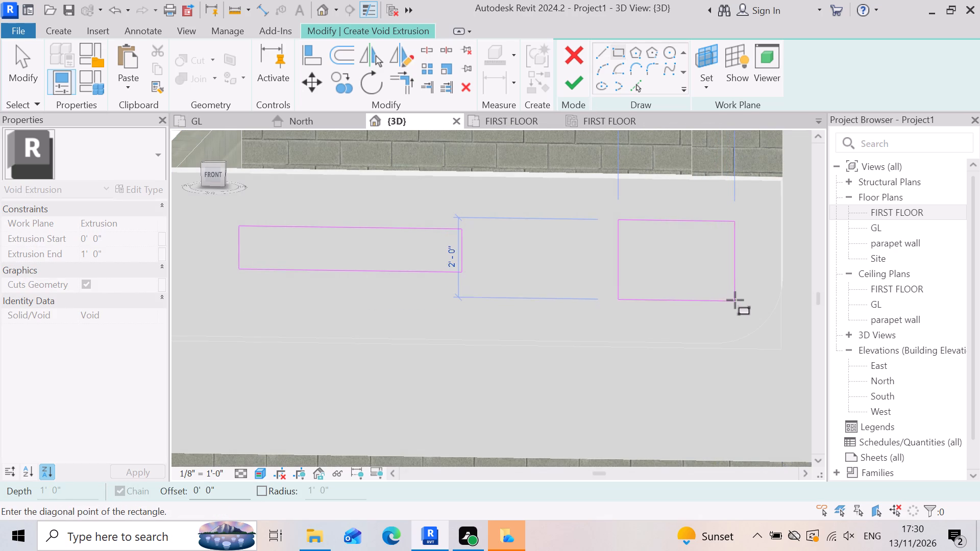
left_click(731, 308)
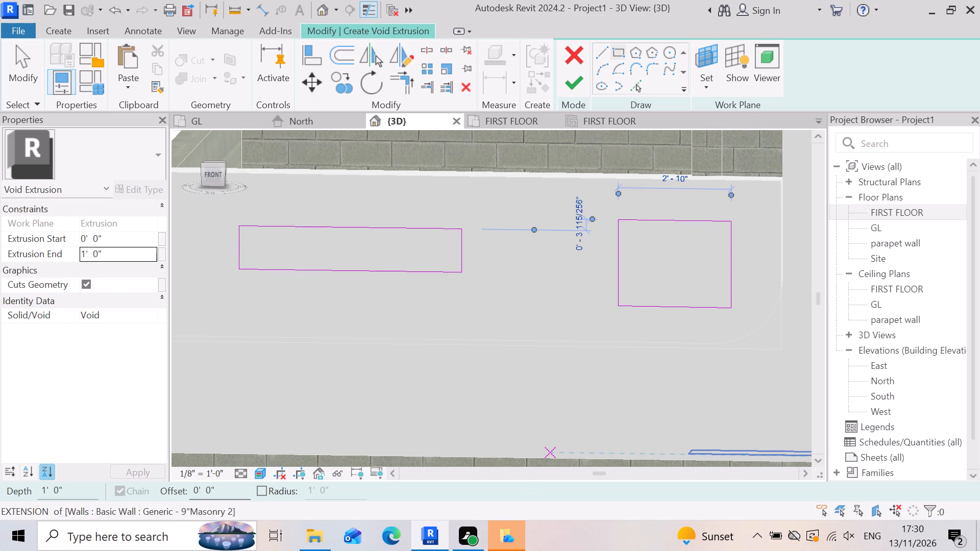
Set the sketch drawing offset to 1".
left_click_drag(225, 489, 37, 526)
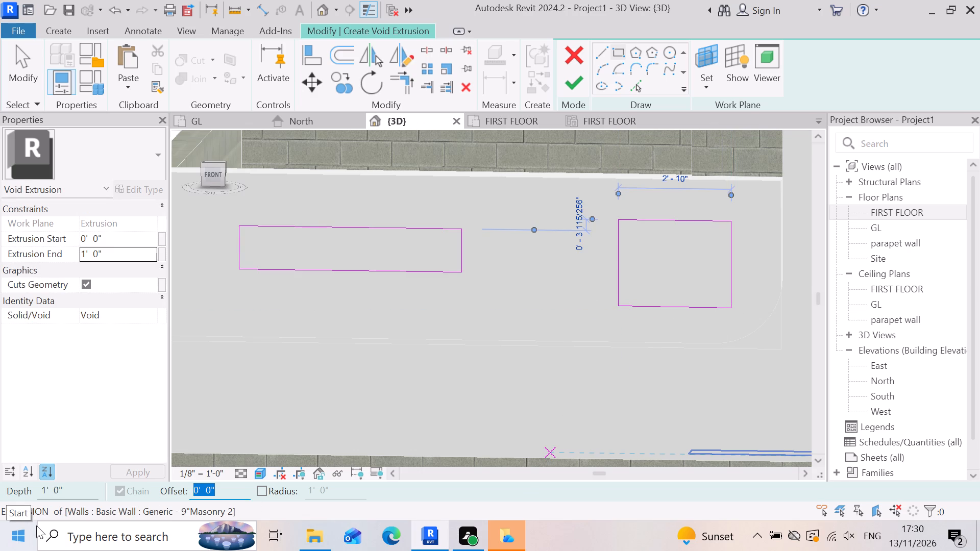
key("1")
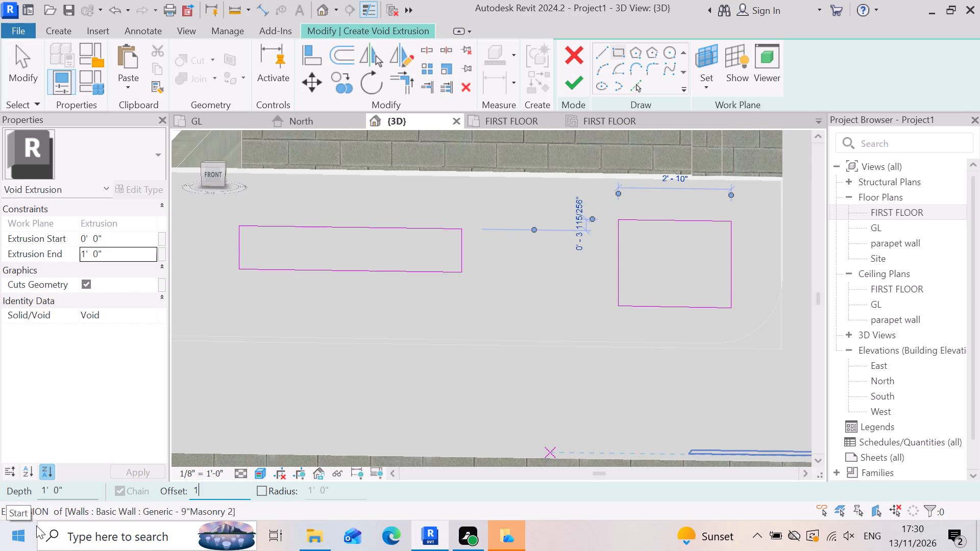
key("shift+quotedbl")
key("Return")
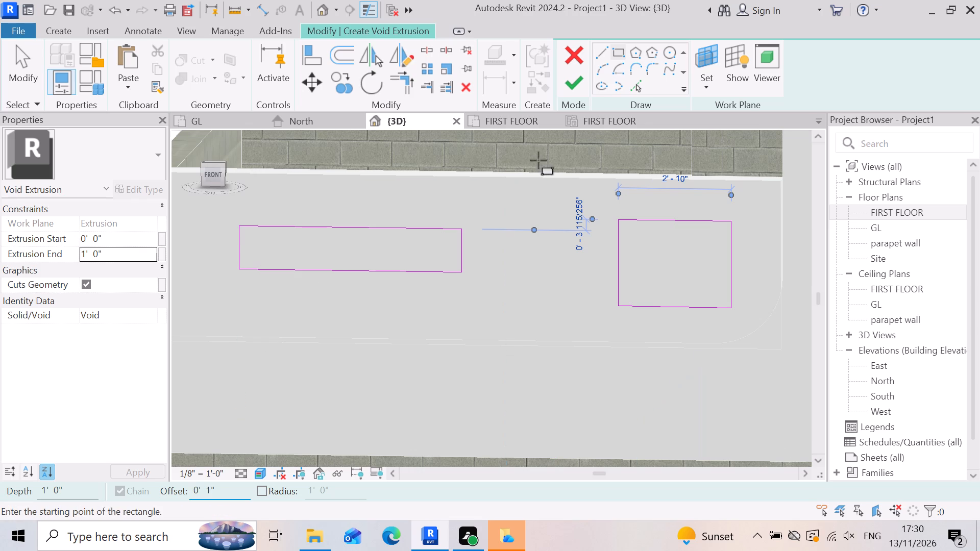
Finish the two-rectangle void extrusion at 1'-0" depth, complete the in-place model, and dismiss the save reminder without saving.
left_click(573, 83)
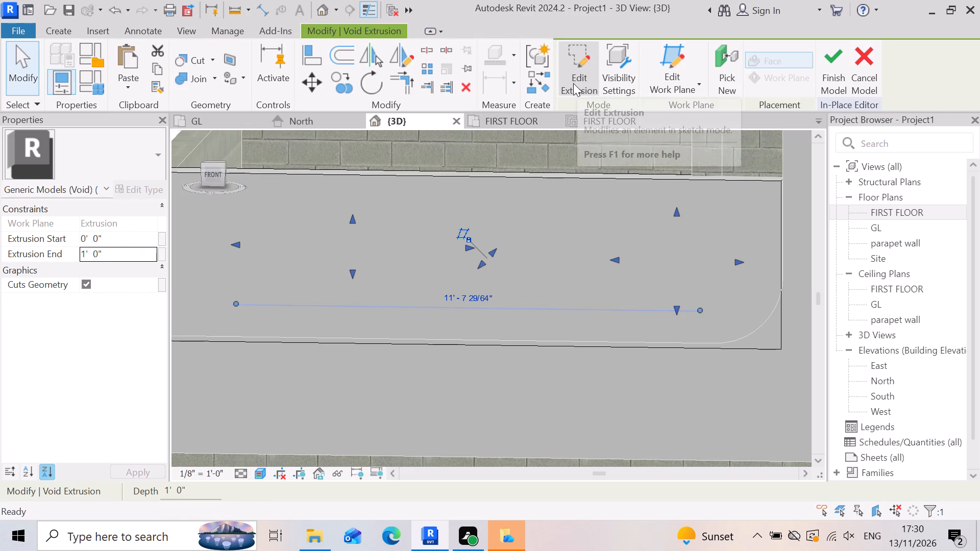
left_click(838, 49)
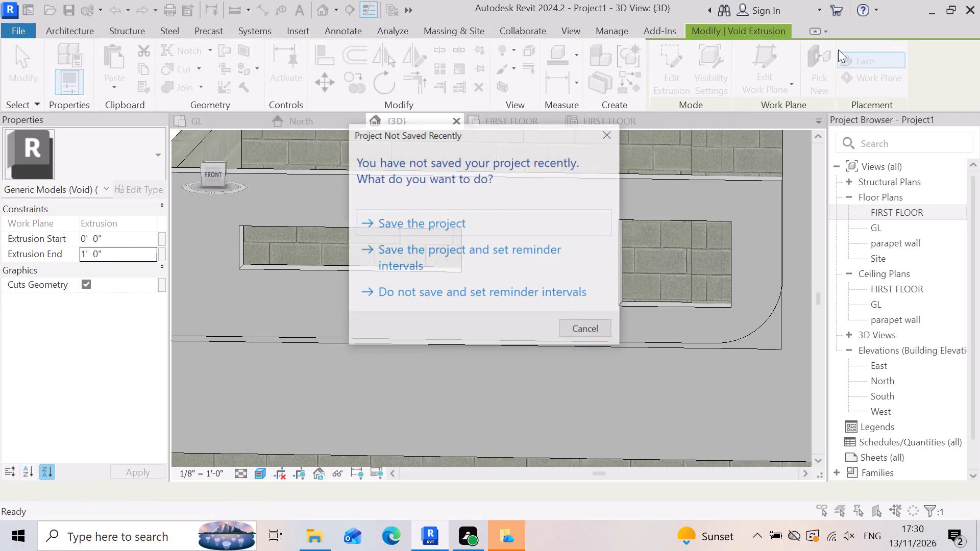
left_click(605, 130)
Pull the left end of the panel with the two openings inward, clear of the surrounding frame's vertical strip.
scroll(504, 263, "down", 4)
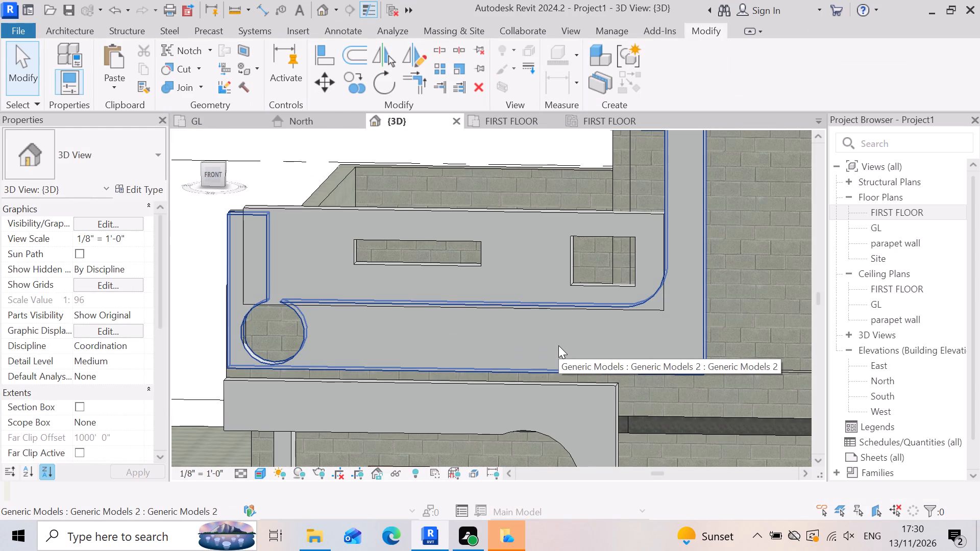
scroll(776, 335, "up", 2)
scroll(633, 298, "up", 3)
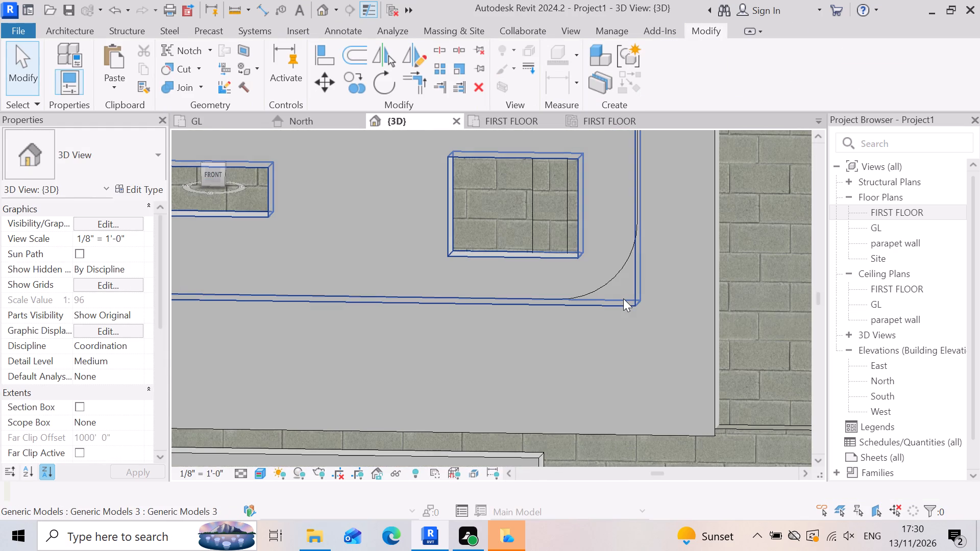
scroll(616, 275, "down", 6)
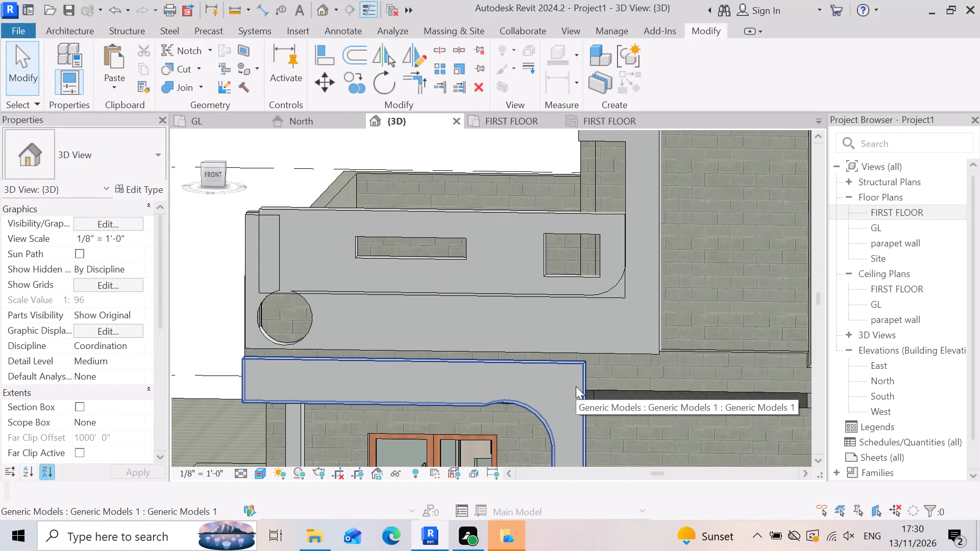
left_click(313, 253)
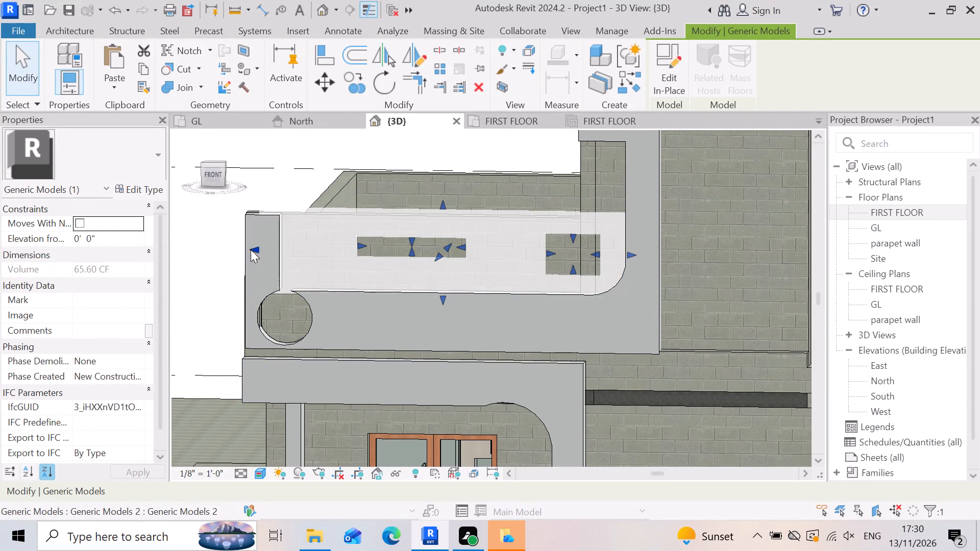
left_click_drag(248, 248, 298, 256)
left_click(298, 256)
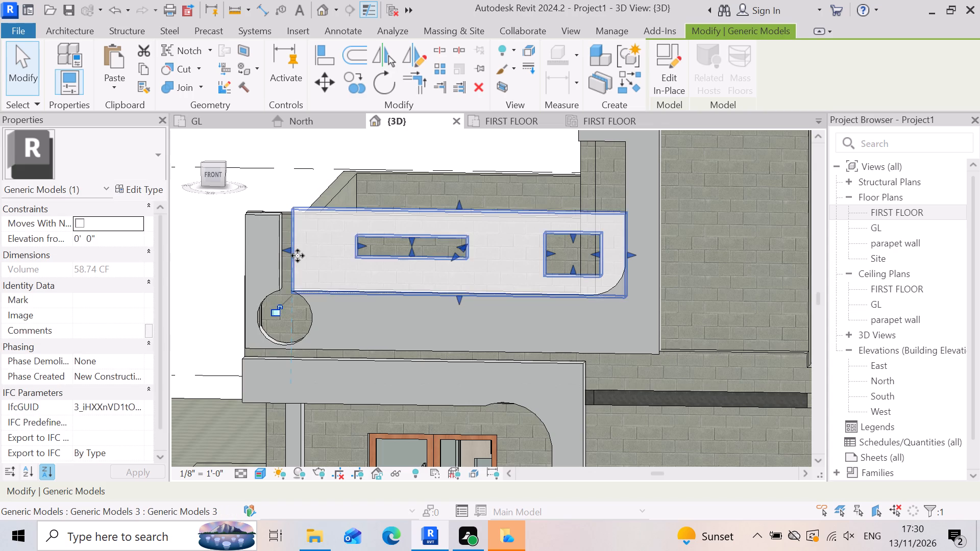
Pull the panel's right end inward to just beyond the larger opening, leaving a gap to the frame's rounded corner.
scroll(275, 281, "up", 4)
scroll(292, 297, "down", 3)
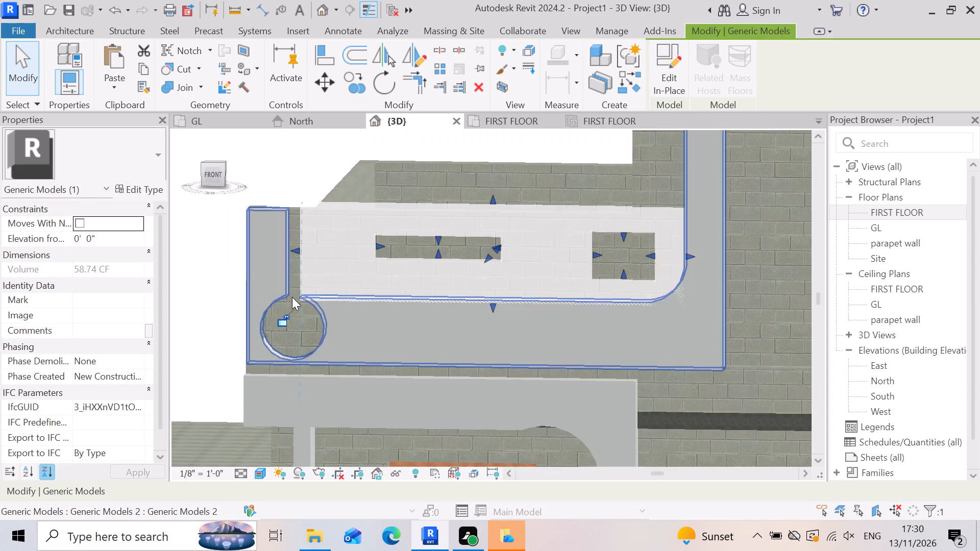
left_click(670, 267)
scroll(672, 271, "up", 5)
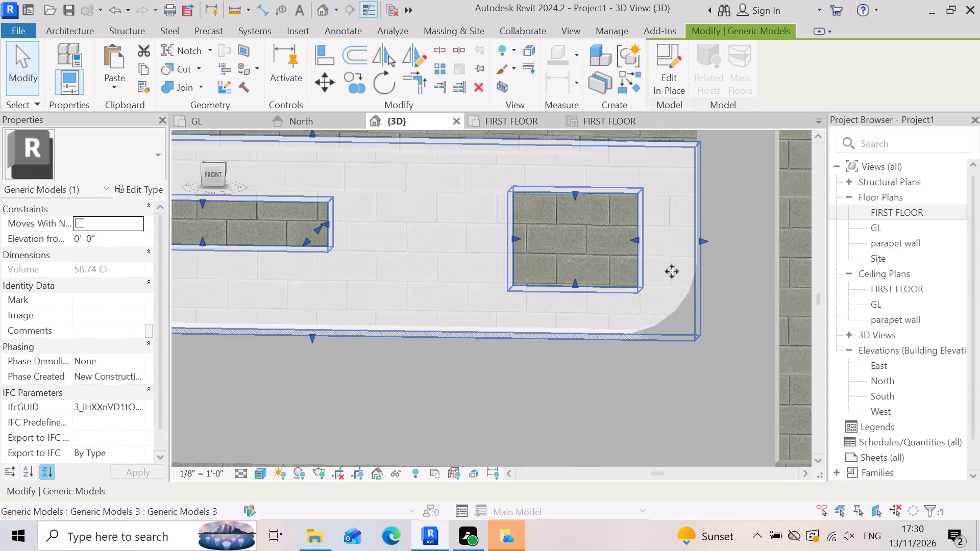
left_click_drag(701, 240, 662, 234)
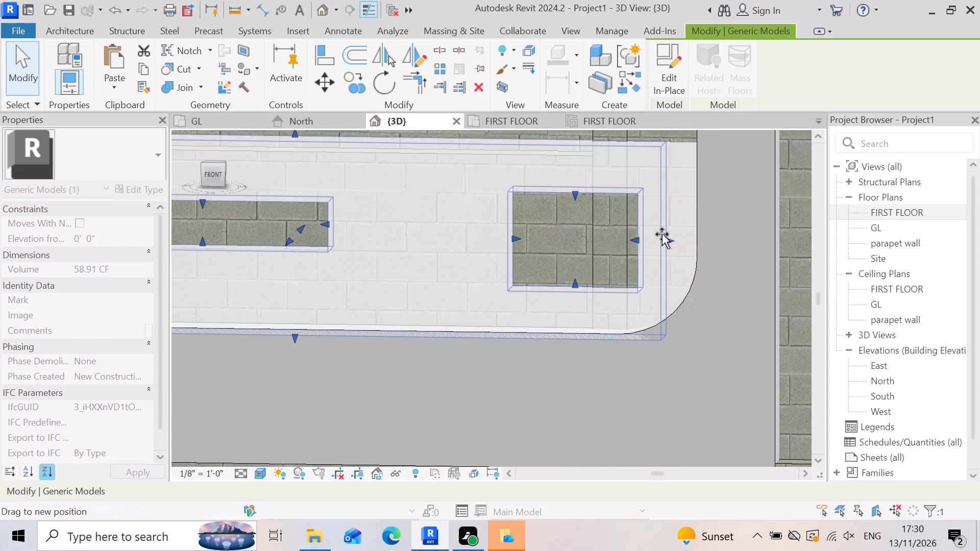
left_click_drag(662, 234, 648, 227)
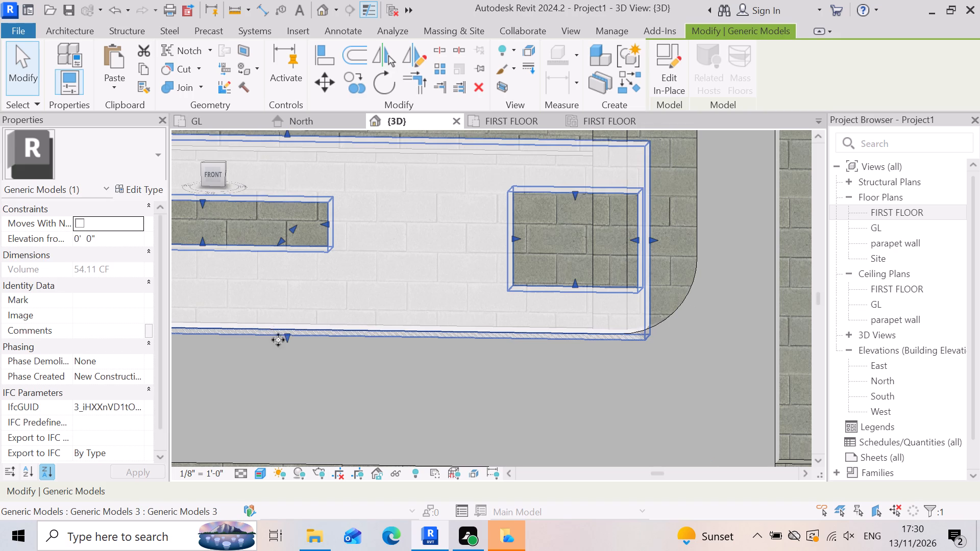
Raise the panel's bottom edge slightly above the surrounding frame's inner edge and deselect the panel.
left_click_drag(283, 335, 295, 313)
left_click(295, 313)
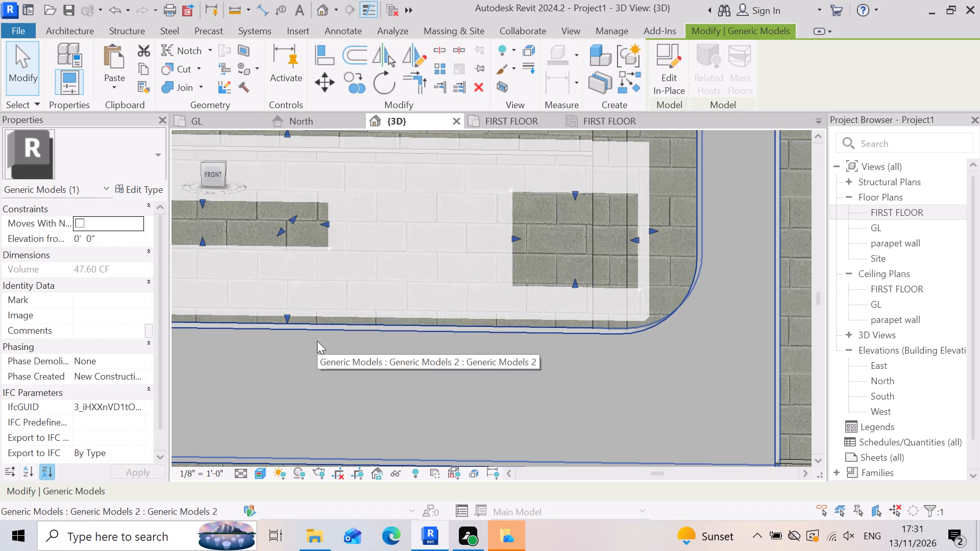
scroll(412, 418, "down", 3)
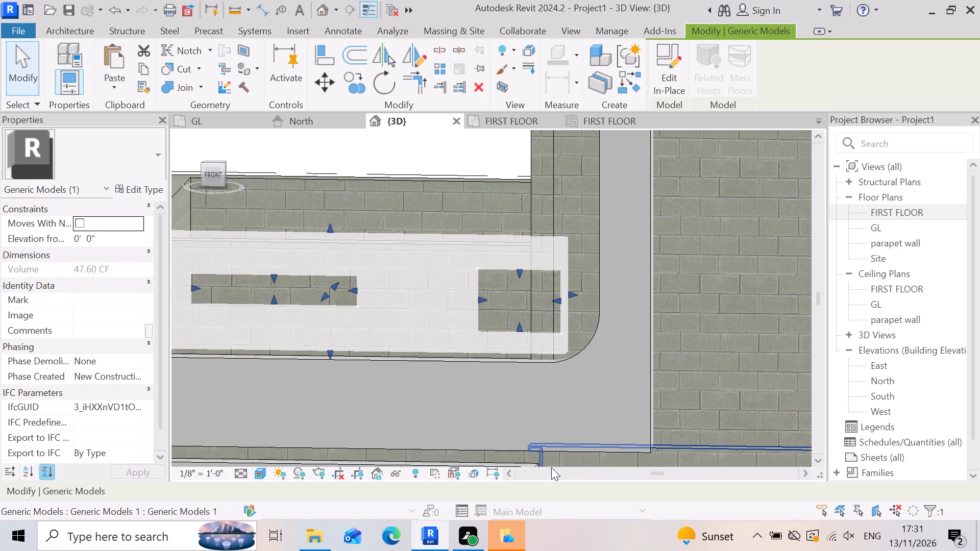
key("Escape")
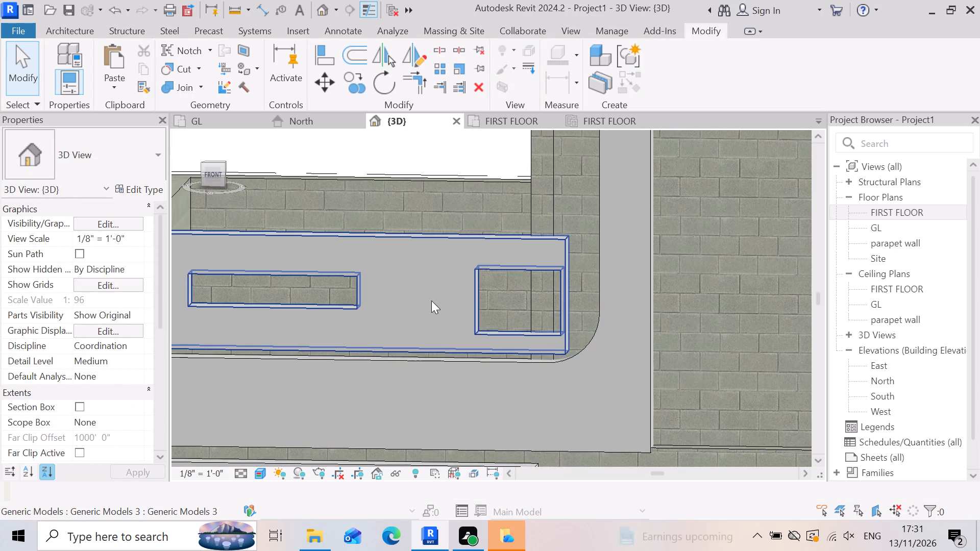
Reselect the panel with the two openings to adjust its bottom edge against the surrounding frame.
left_click(429, 298)
scroll(586, 330, "up", 3)
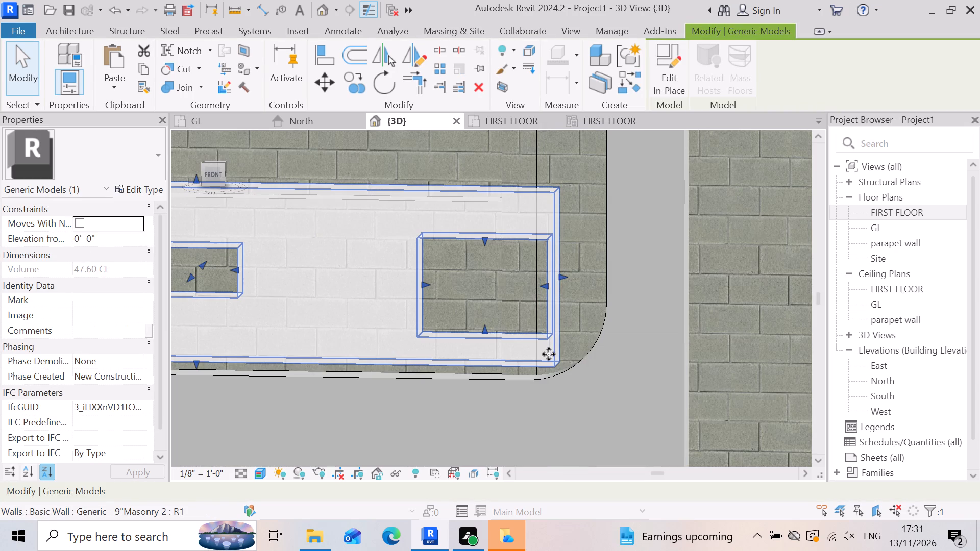
scroll(586, 323, "down", 4)
scroll(357, 378, "up", 2)
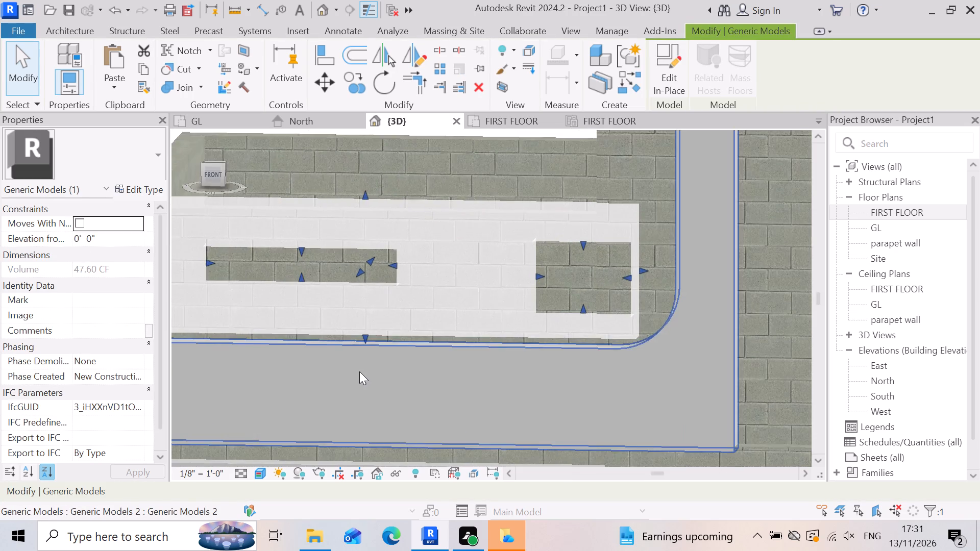
scroll(359, 371, "up", 2)
scroll(362, 329, "up", 3)
scroll(449, 295, "down", 3)
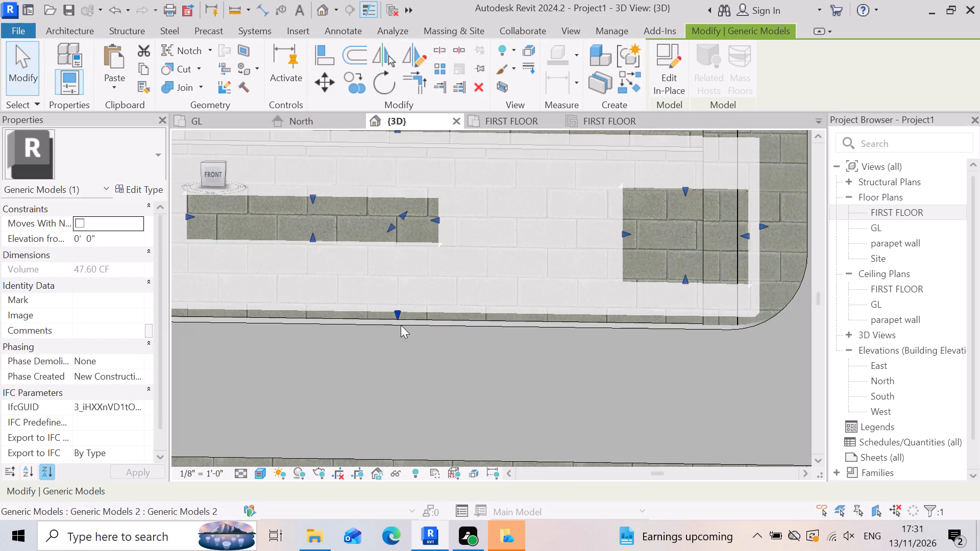
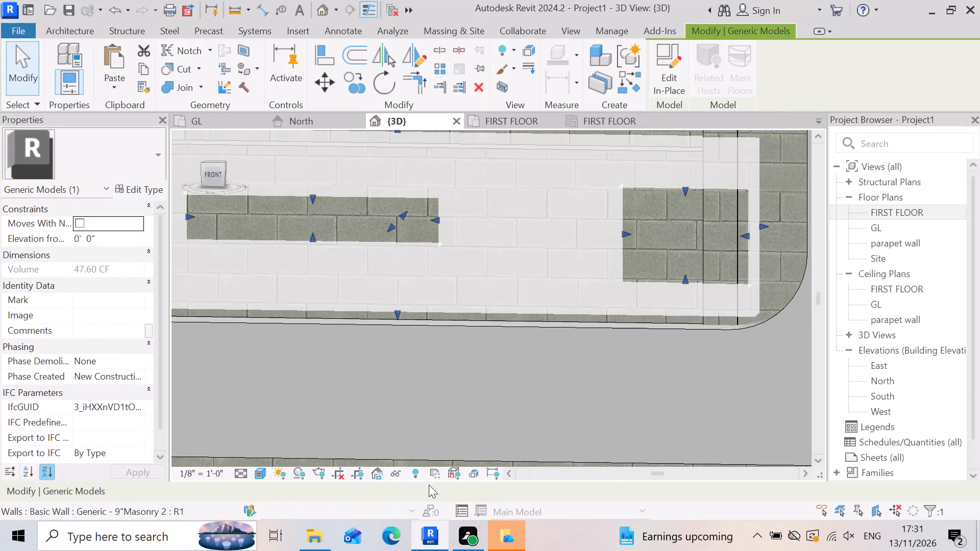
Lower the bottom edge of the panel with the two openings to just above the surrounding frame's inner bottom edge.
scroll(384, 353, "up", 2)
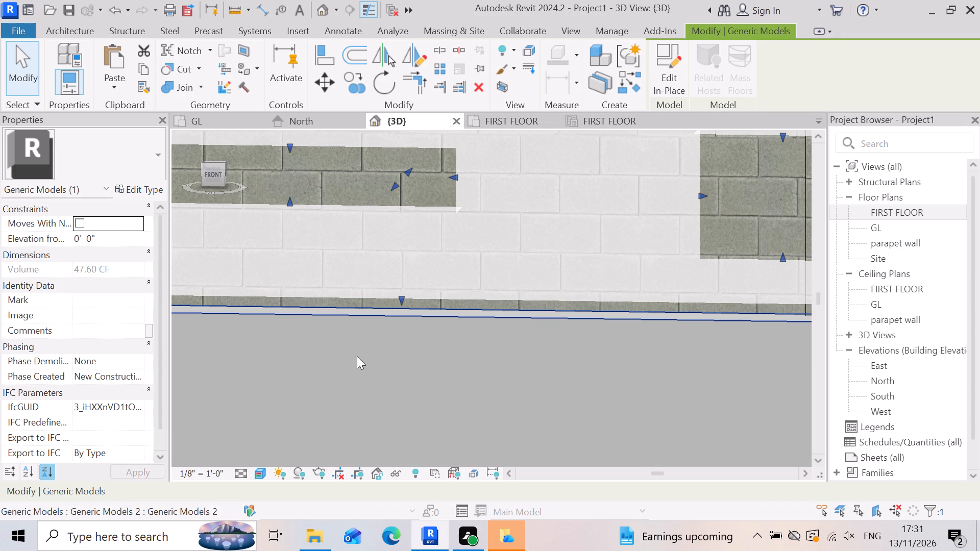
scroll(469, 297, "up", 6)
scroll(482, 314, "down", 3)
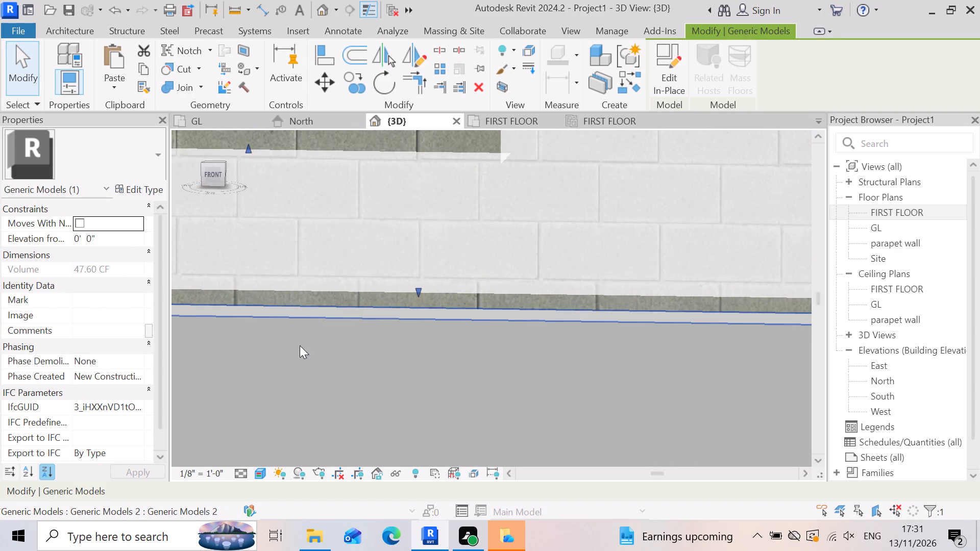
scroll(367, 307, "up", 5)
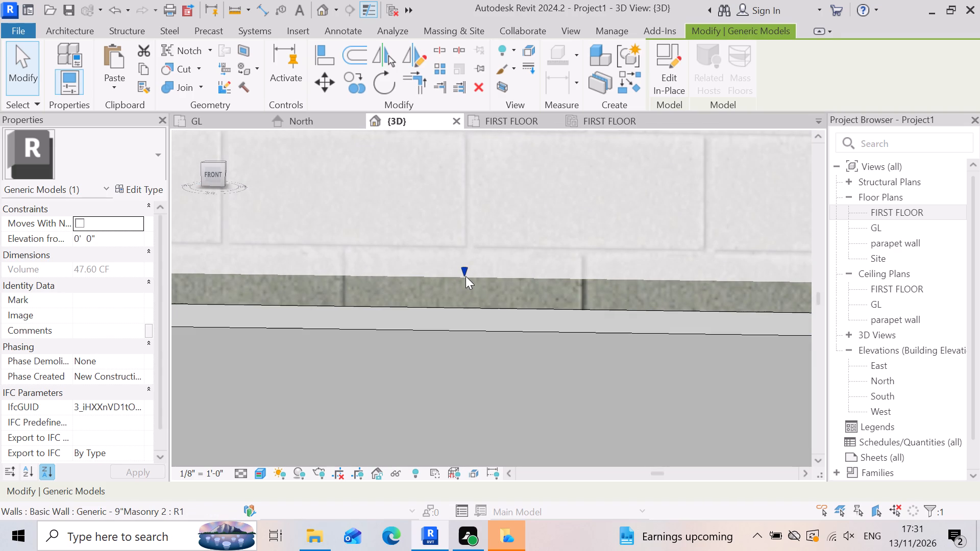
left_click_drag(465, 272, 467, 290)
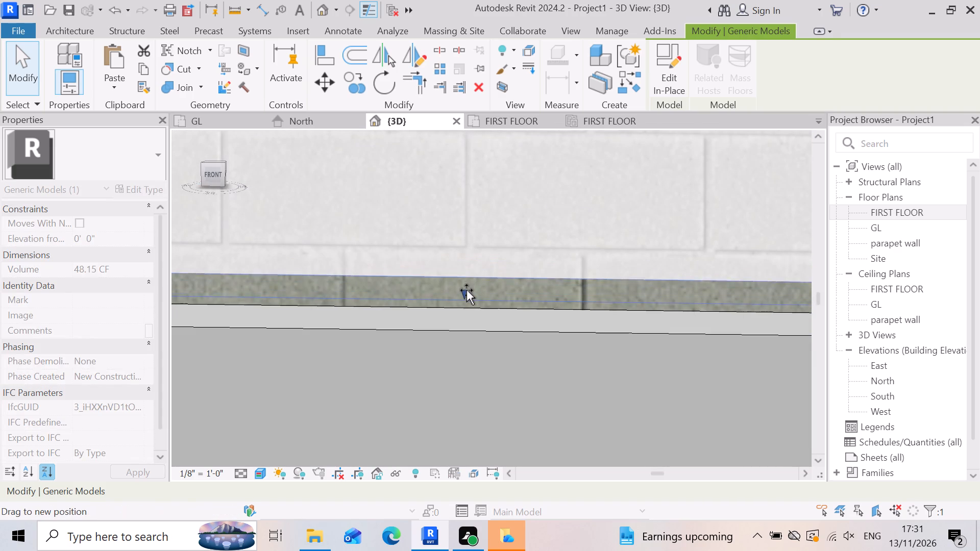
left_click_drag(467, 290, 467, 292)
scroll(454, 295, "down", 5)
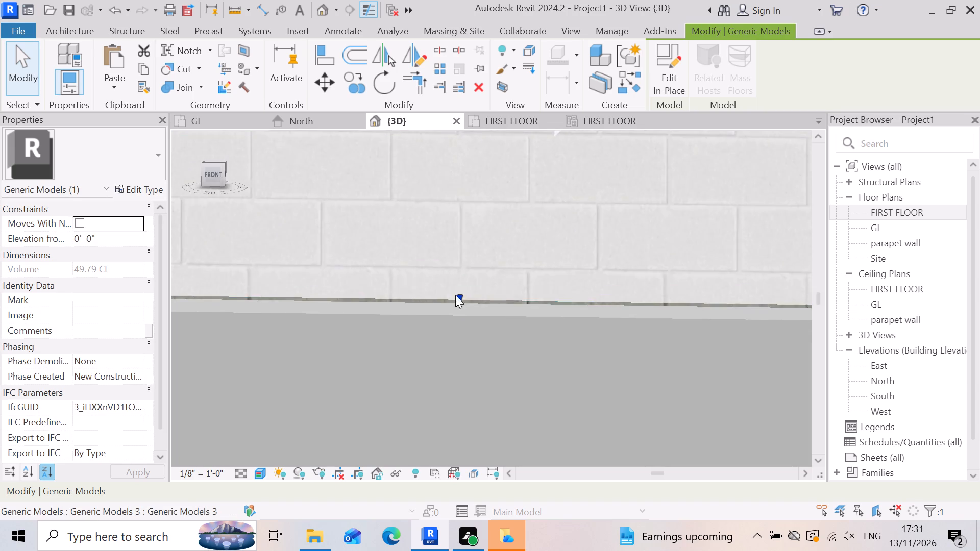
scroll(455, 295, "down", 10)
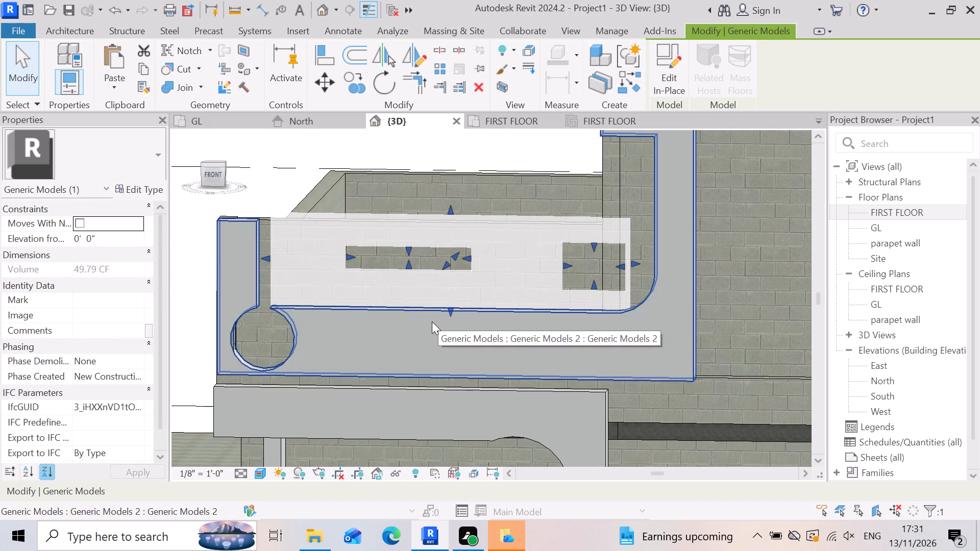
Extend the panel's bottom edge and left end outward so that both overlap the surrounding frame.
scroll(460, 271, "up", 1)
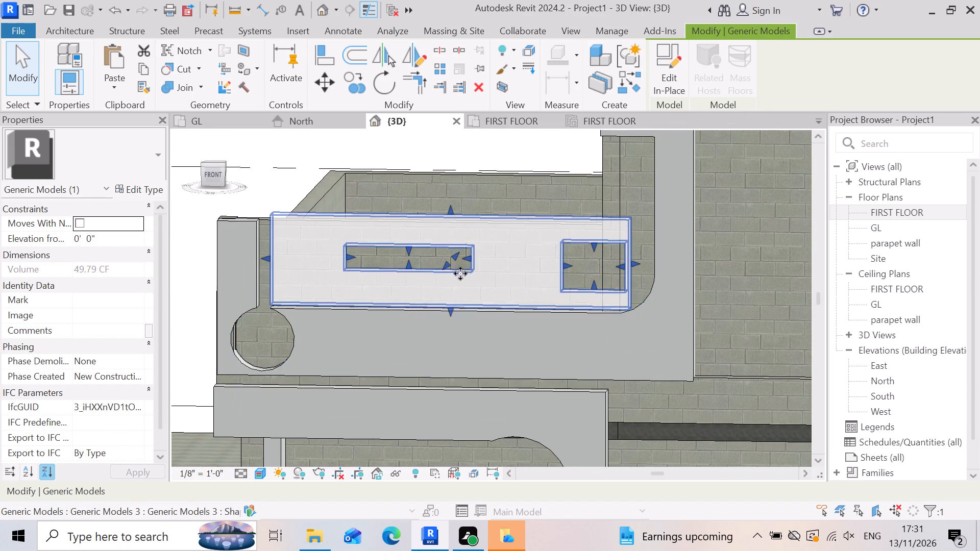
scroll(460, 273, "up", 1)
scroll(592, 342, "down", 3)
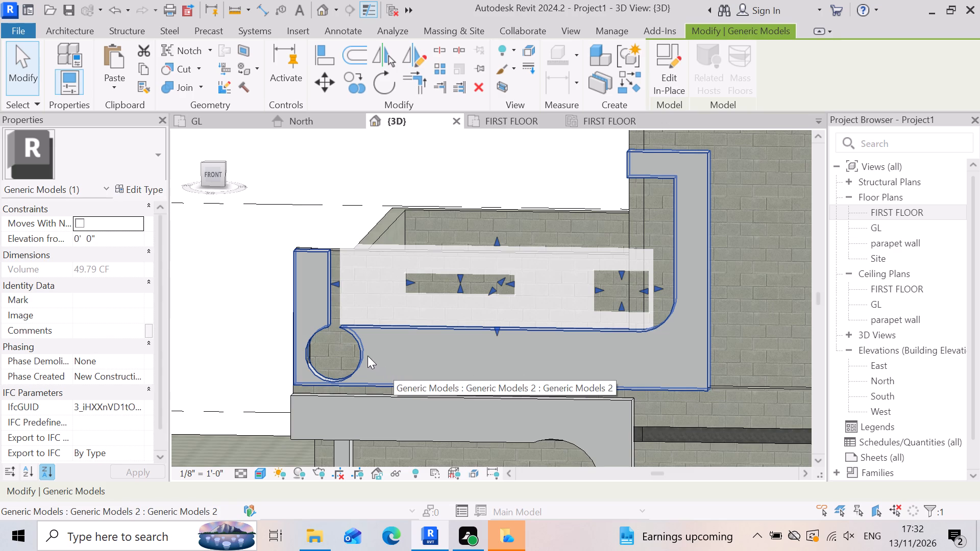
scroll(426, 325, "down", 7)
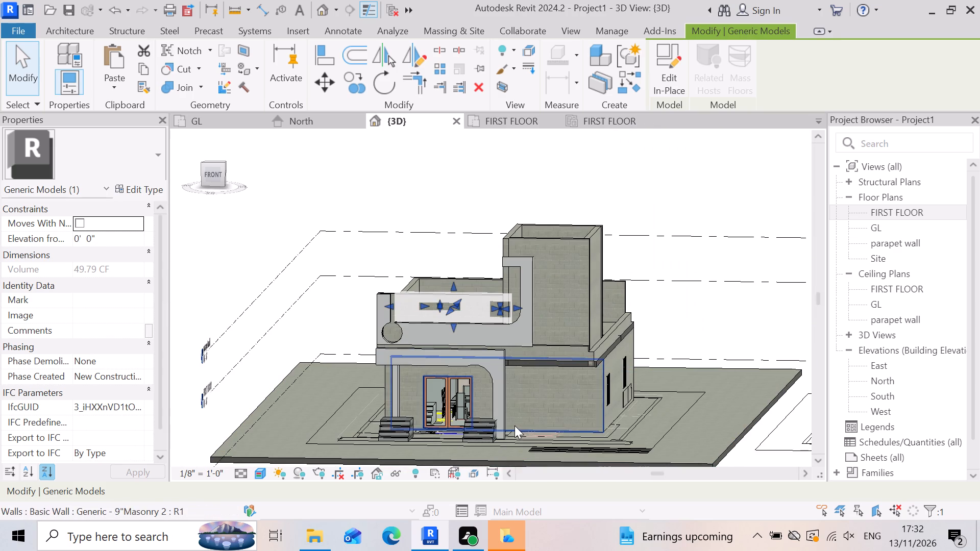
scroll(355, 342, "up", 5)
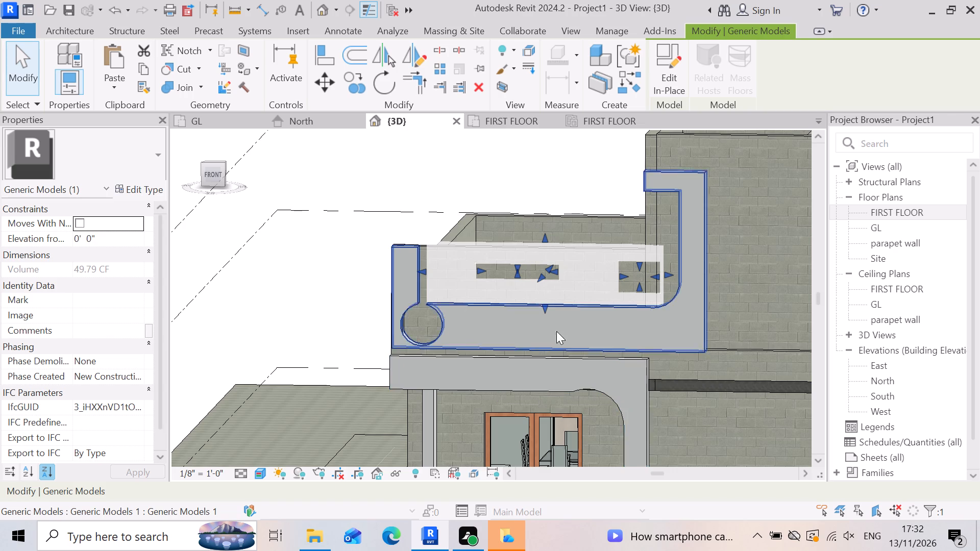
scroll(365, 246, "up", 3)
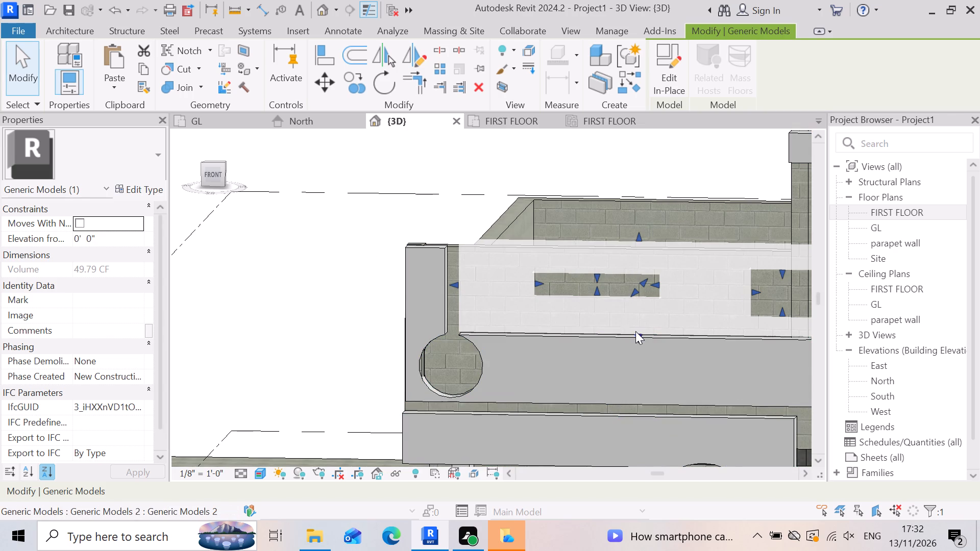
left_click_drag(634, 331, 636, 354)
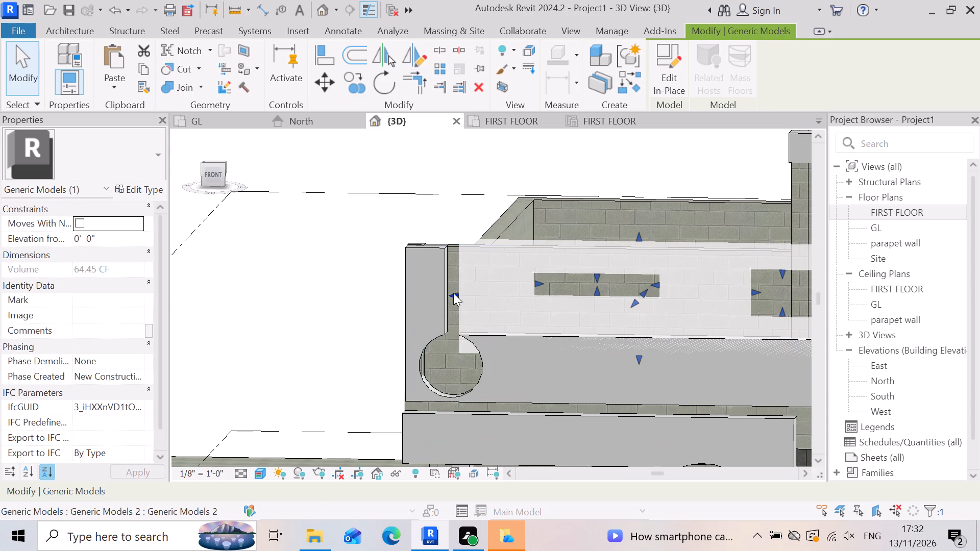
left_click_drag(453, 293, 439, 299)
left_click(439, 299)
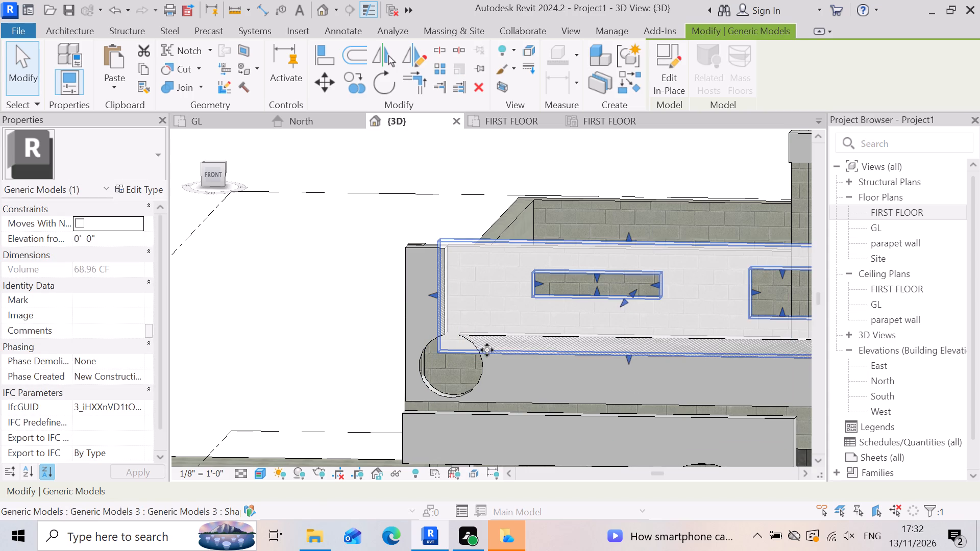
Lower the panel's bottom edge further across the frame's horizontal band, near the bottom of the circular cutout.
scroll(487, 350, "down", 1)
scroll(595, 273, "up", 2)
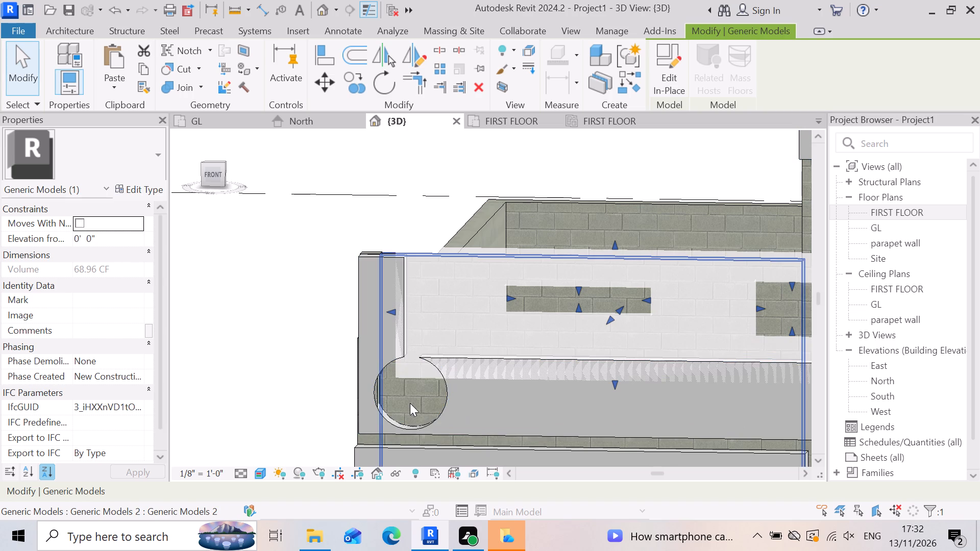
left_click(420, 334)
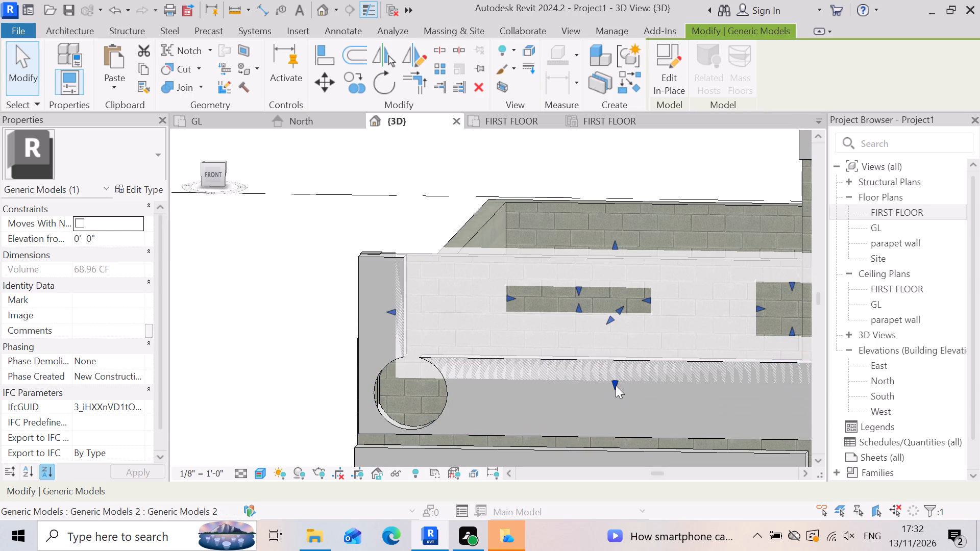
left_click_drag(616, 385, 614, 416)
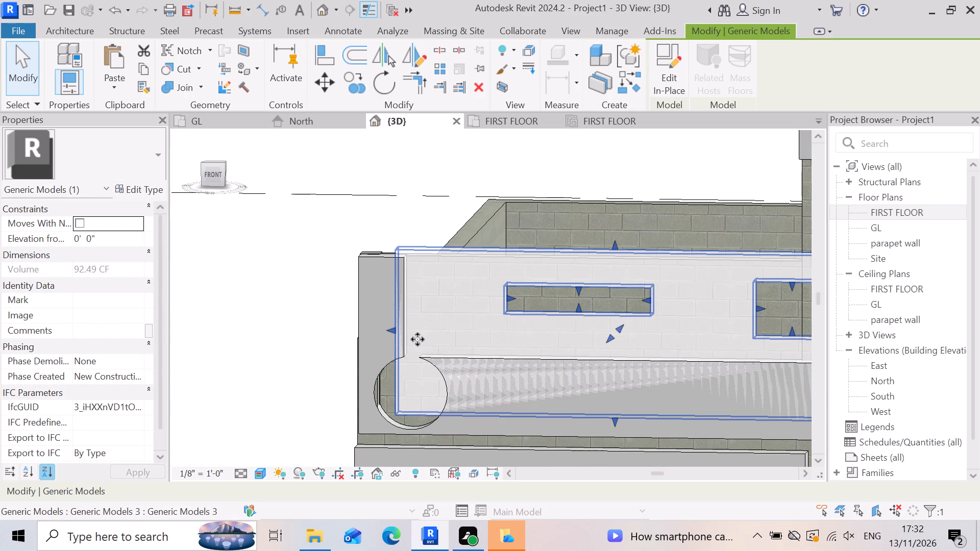
Extend the panel's left end across most of the frame's vertical strip, past the circular cutout.
scroll(405, 320, "up", 1)
left_click_drag(390, 332, 365, 346)
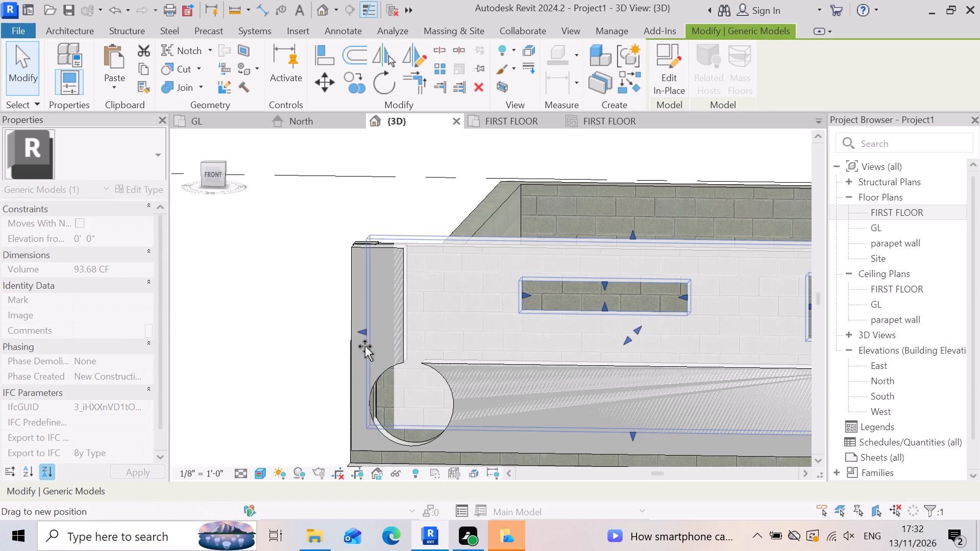
left_click_drag(365, 346, 364, 347)
left_click(364, 348)
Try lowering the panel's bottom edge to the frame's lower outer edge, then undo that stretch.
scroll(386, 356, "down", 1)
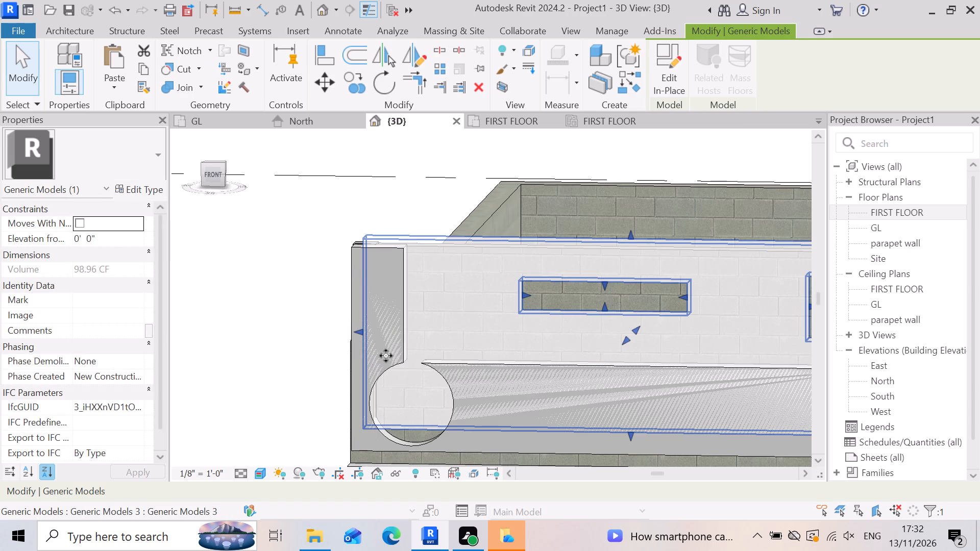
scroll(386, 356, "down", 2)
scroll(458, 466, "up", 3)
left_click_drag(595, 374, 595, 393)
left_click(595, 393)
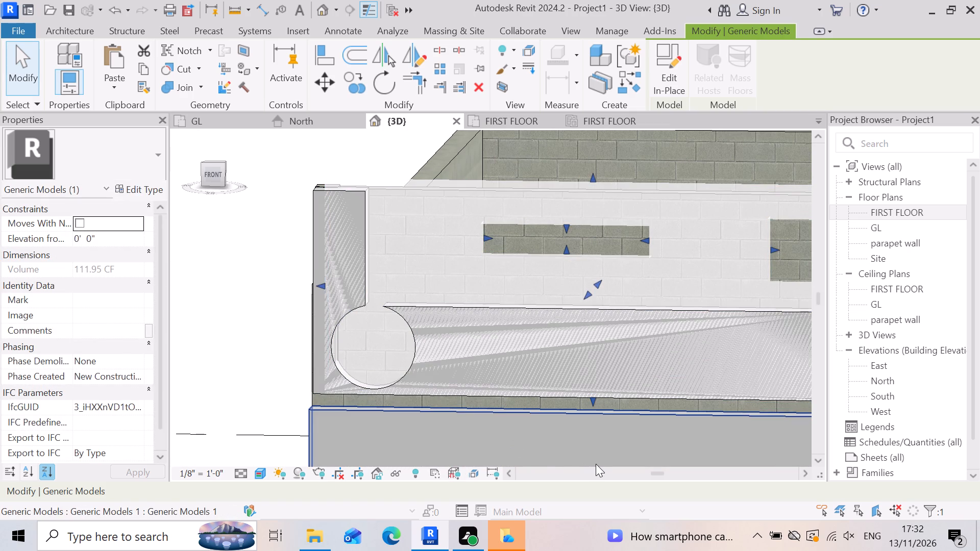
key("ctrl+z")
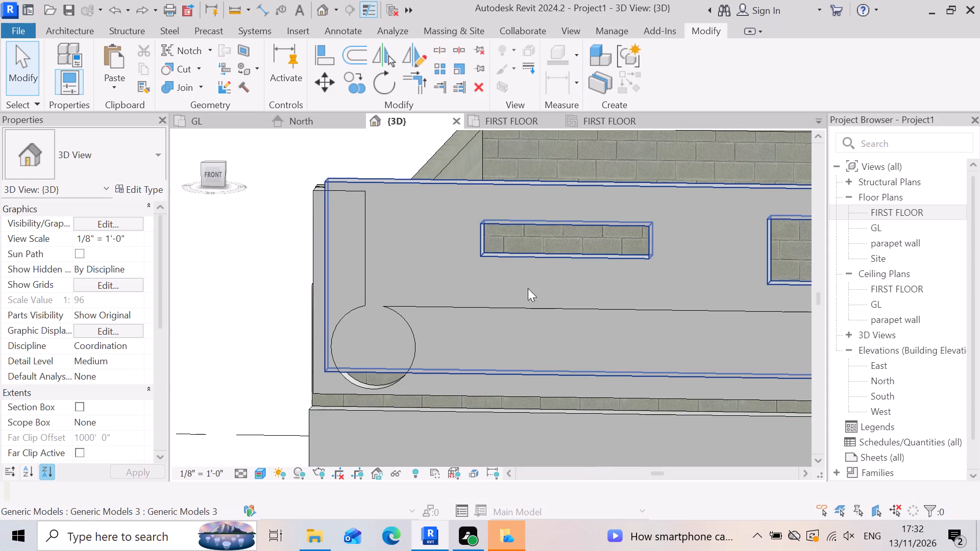
Extend the panel's right end to the inner edge of the frame's tall vertical strip and deselect the panel.
scroll(465, 284, "down", 9)
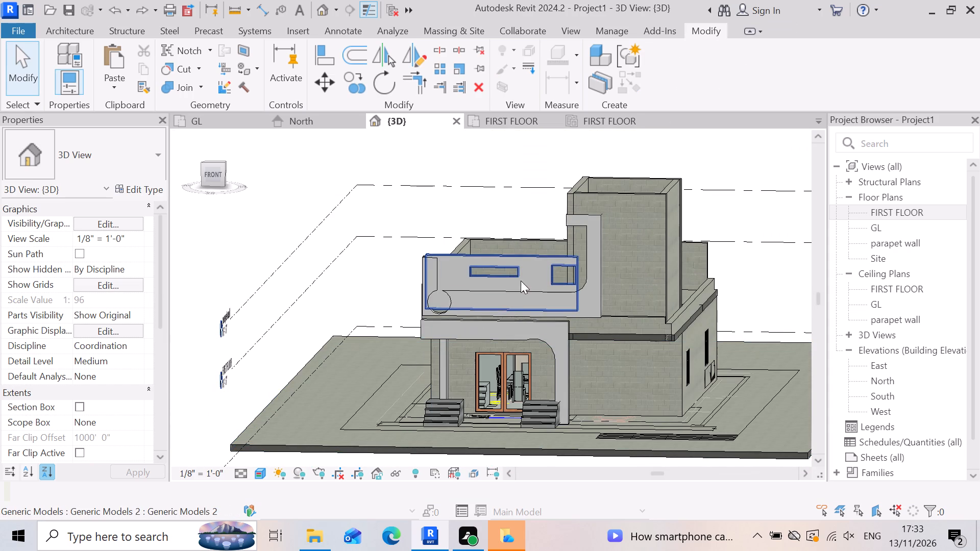
left_click(507, 283)
scroll(623, 291, "up", 6)
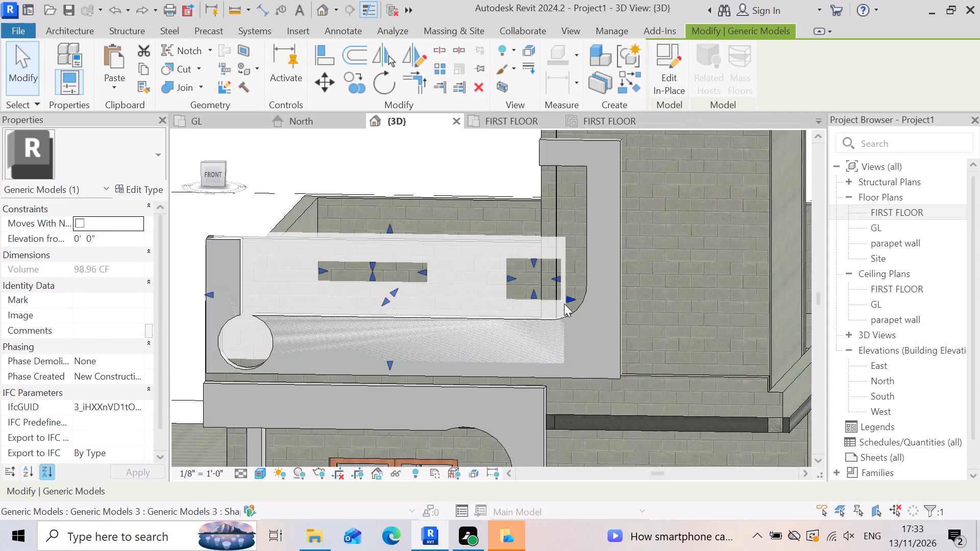
scroll(564, 304, "up", 3)
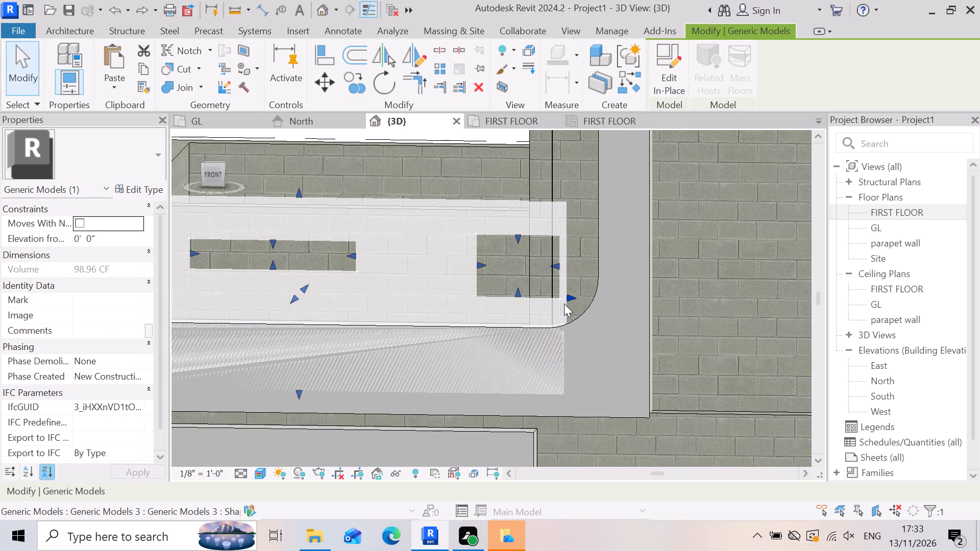
scroll(581, 277, "up", 2)
left_click_drag(564, 300, 570, 301)
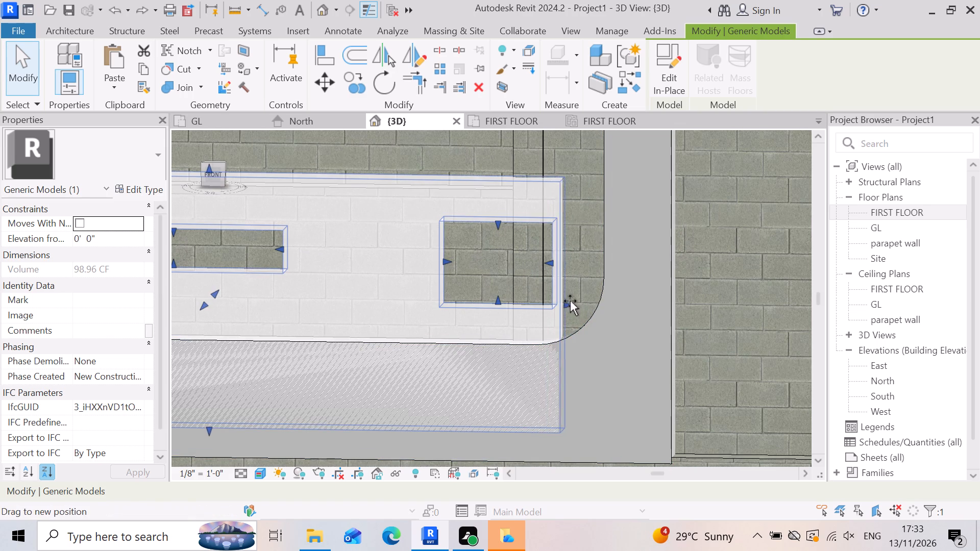
left_click_drag(570, 301, 603, 302)
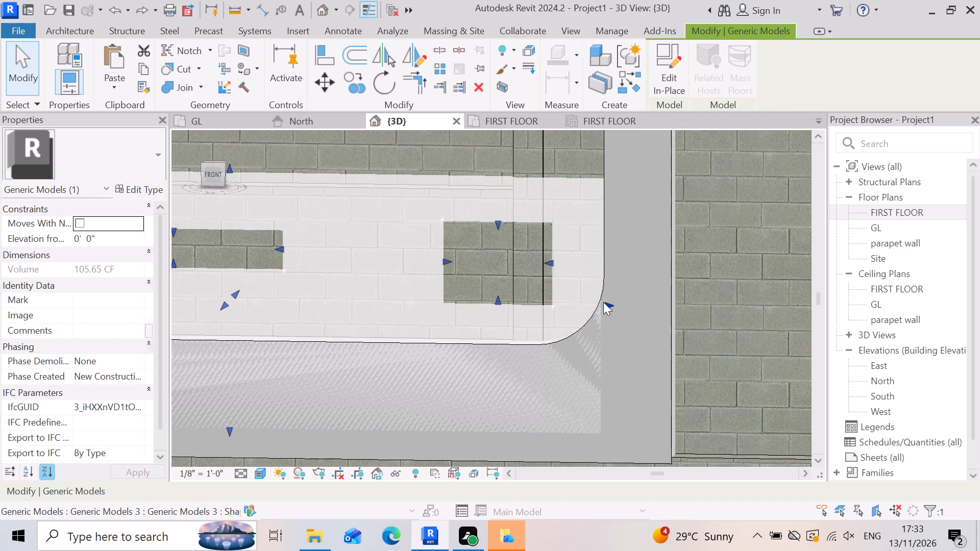
scroll(603, 302, "down", 6)
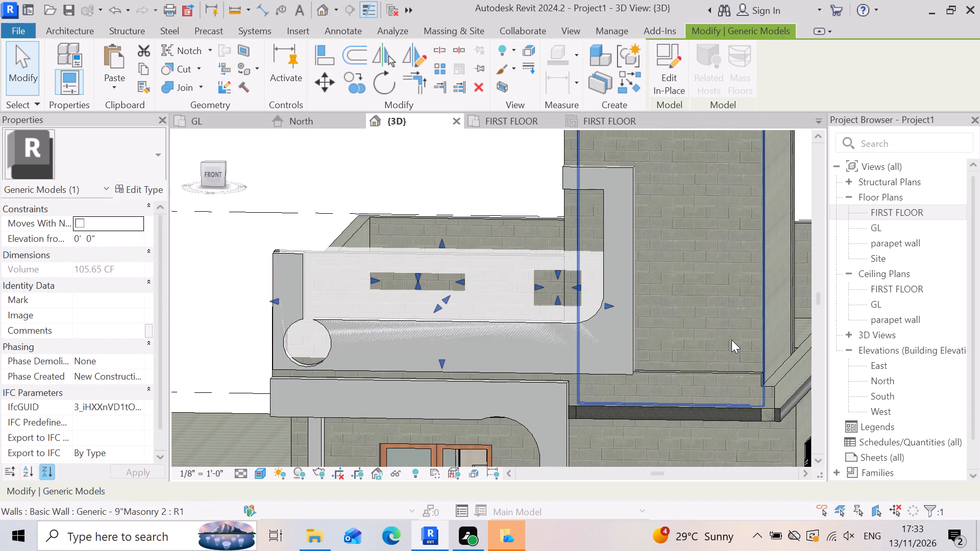
left_click(731, 340)
left_click(224, 339)
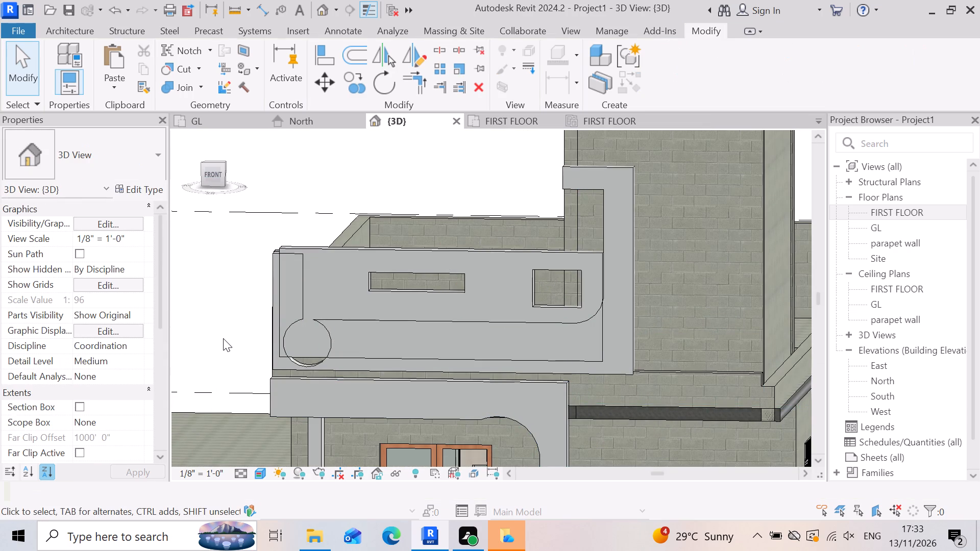
Reselect the panel and raise its bottom edge to align with the frame's inner bottom edge.
left_click(469, 299)
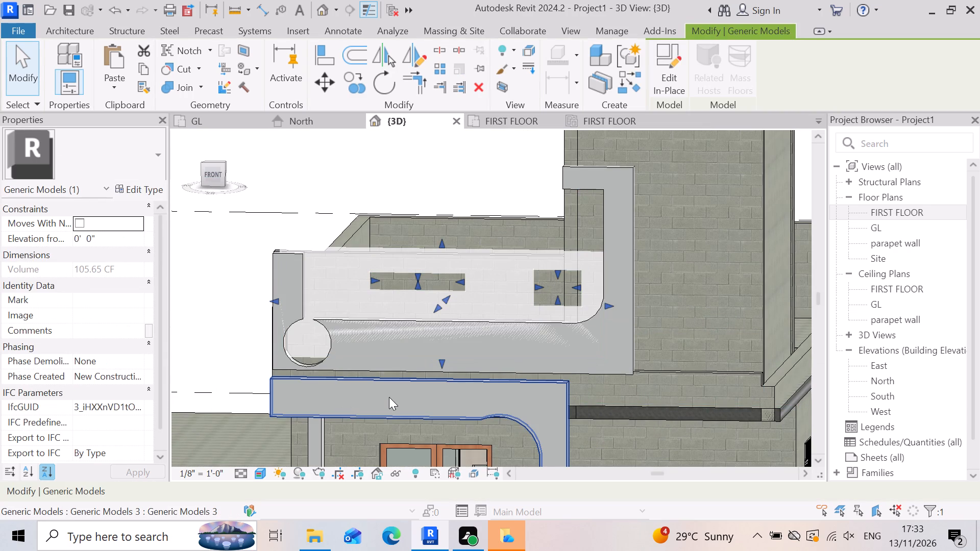
left_click_drag(440, 364, 447, 319)
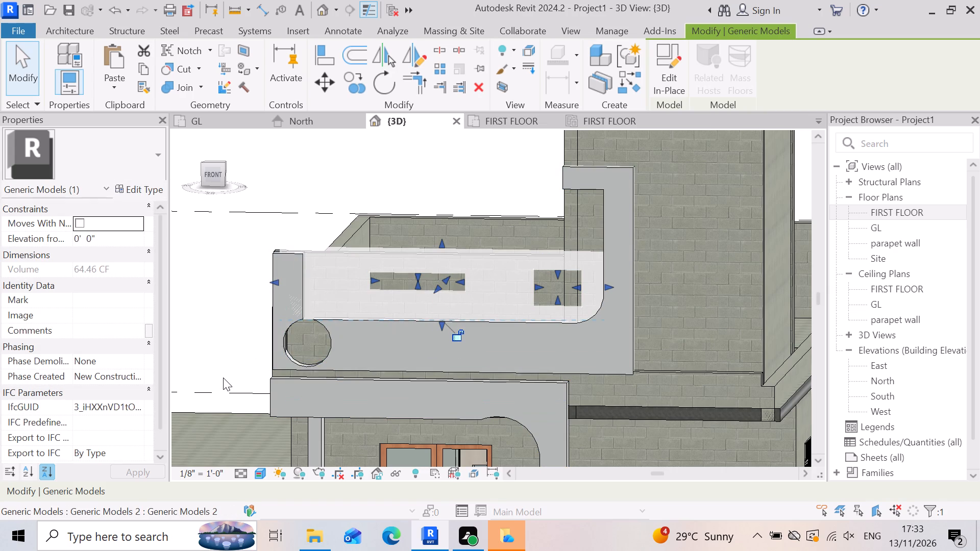
Thicken the panel with the two openings by stretching its depth.
scroll(407, 293, "up", 2)
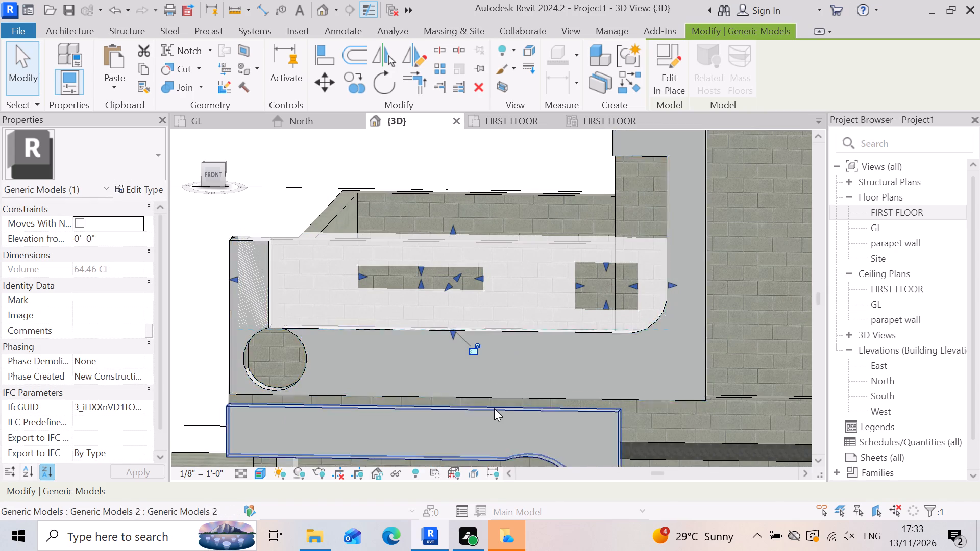
scroll(445, 299, "up", 7)
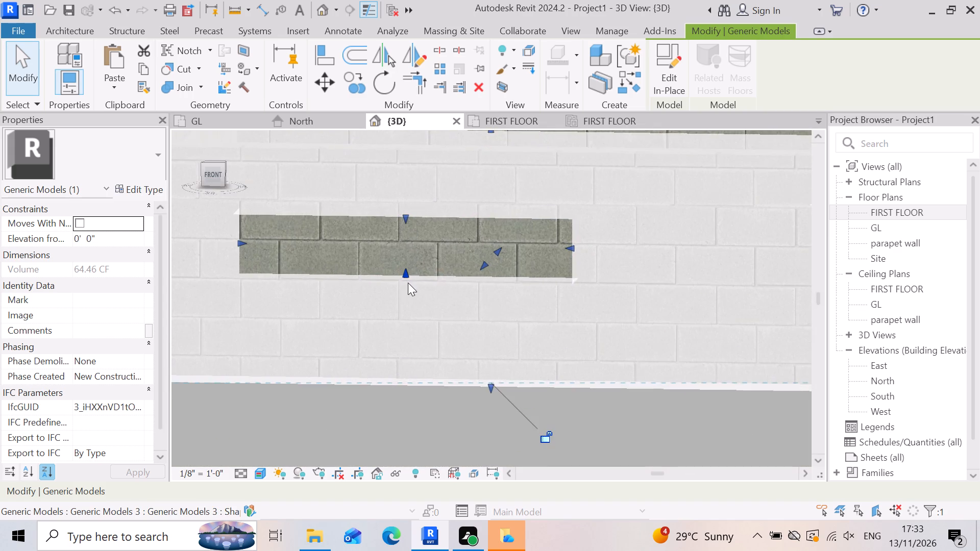
left_click_drag(498, 249, 513, 273)
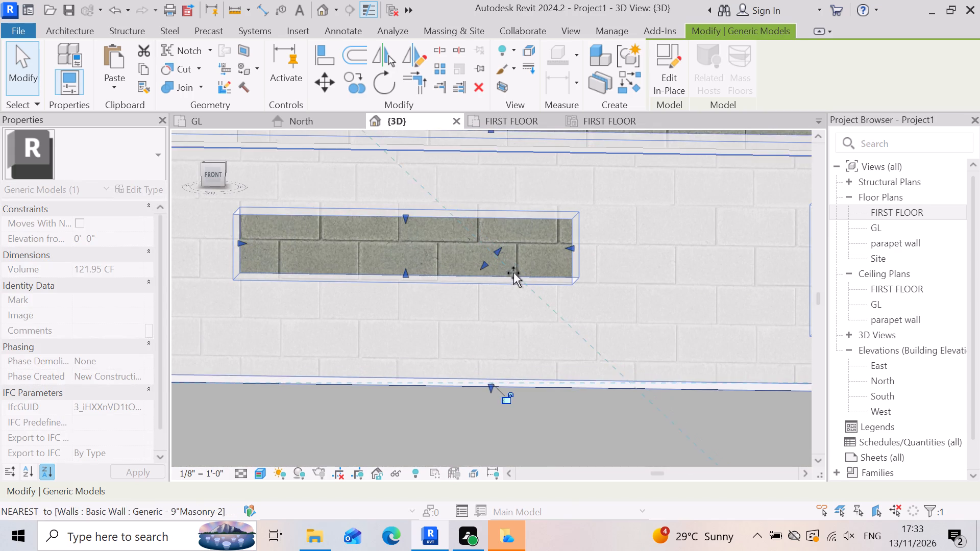
left_click_drag(513, 273, 522, 272)
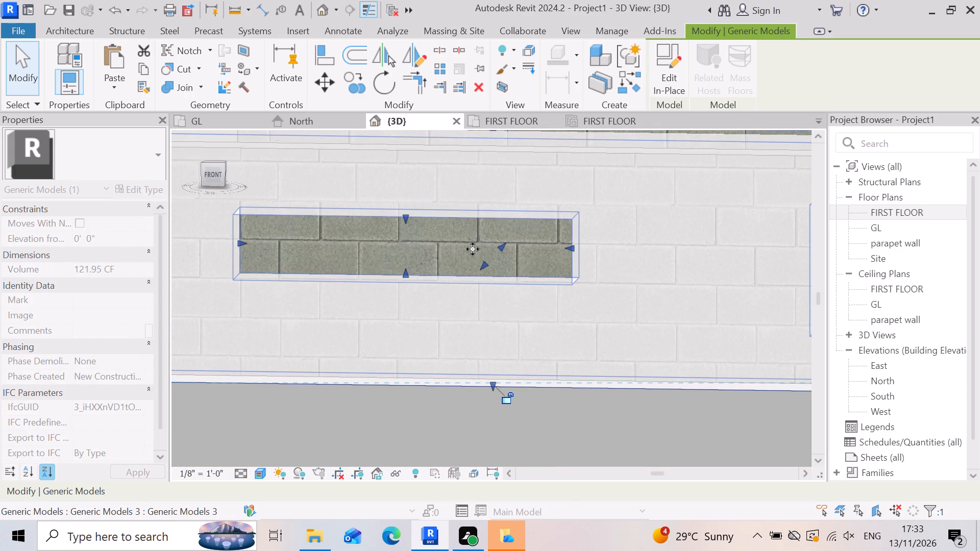
Lower the bottom edge of the long narrow opening slightly.
left_click_drag(403, 271, 421, 299)
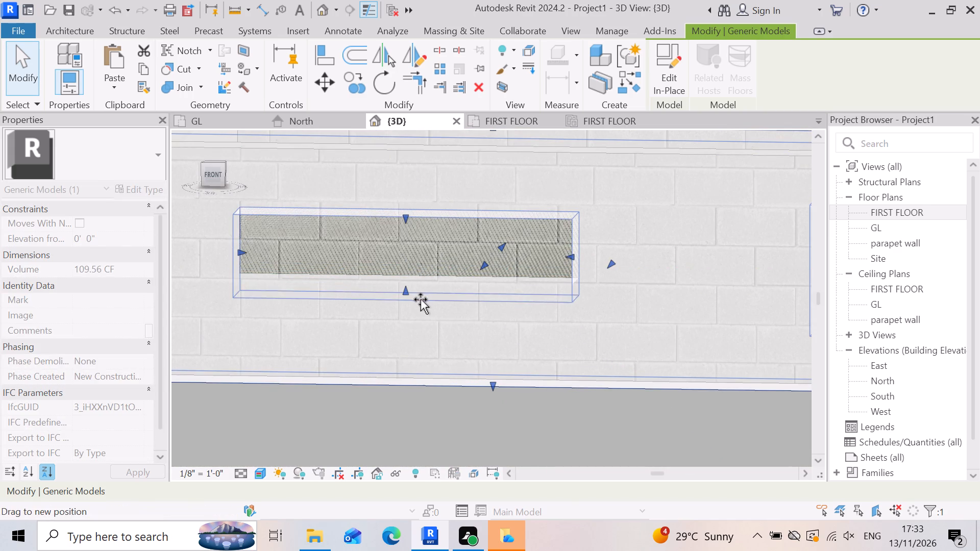
left_click_drag(421, 299, 425, 284)
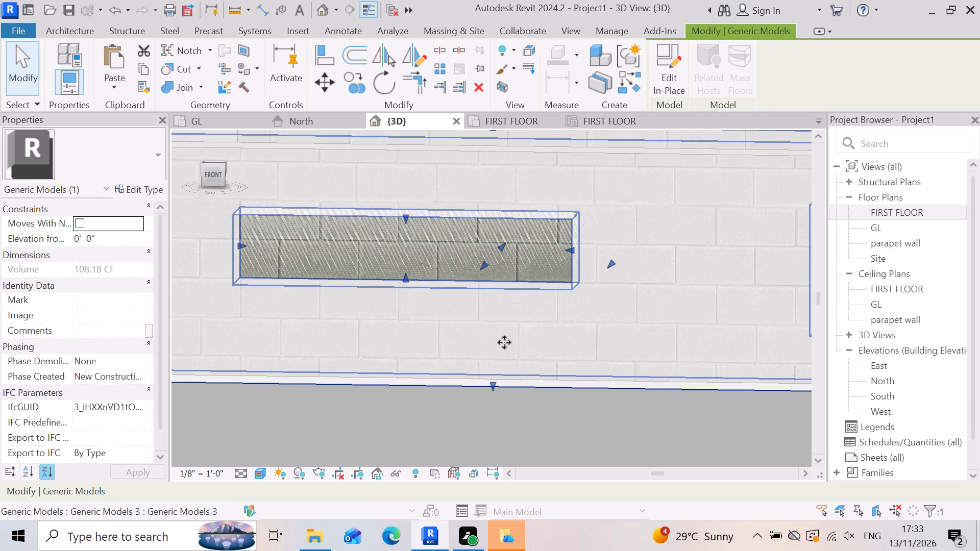
Examine the whole building, then the front facade around the panel with the two rectangular openings.
scroll(504, 342, "down", 6)
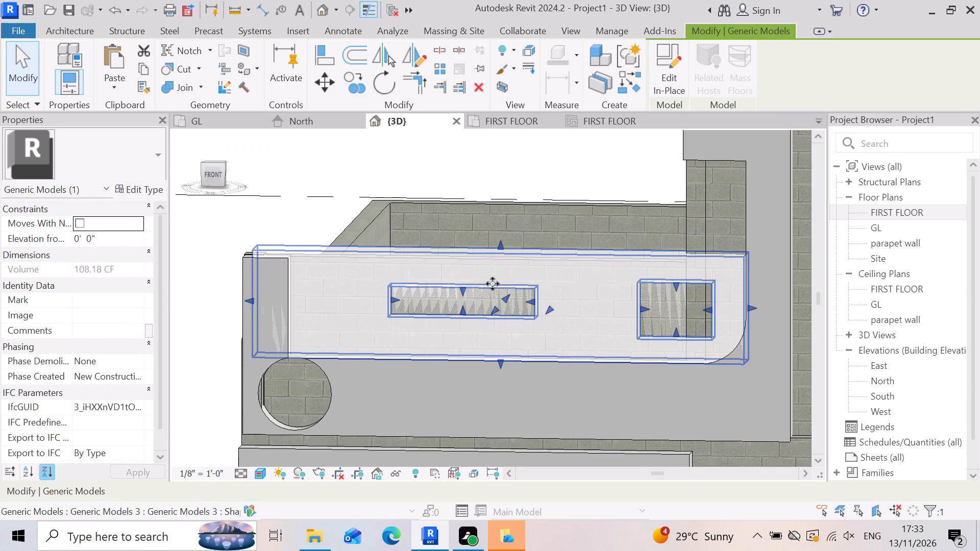
middle_click_drag(505, 283, 513, 318, "shift")
right_click_drag(509, 300, 527, 302, "shift")
middle_click(514, 320, "shift")
middle_click_drag(514, 320, 527, 302, "shift")
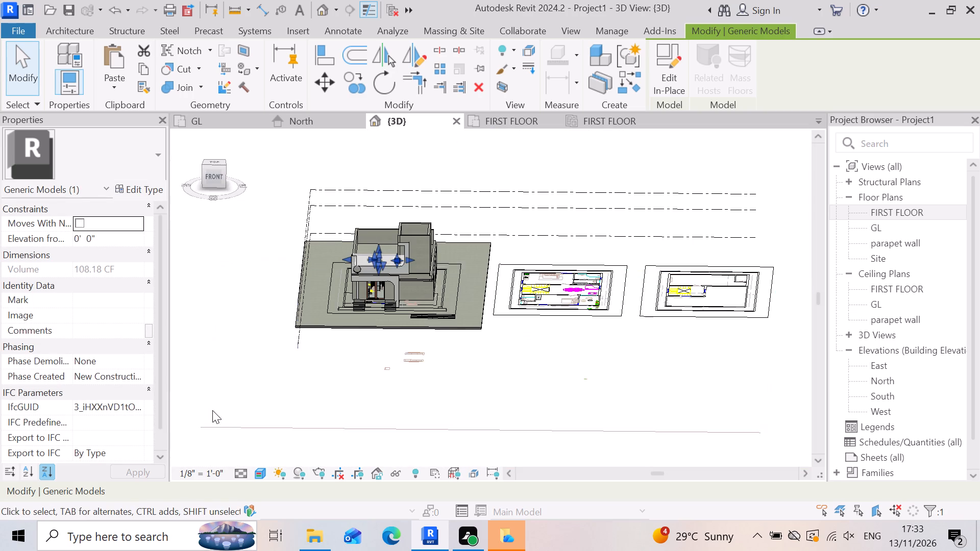
left_click(429, 423)
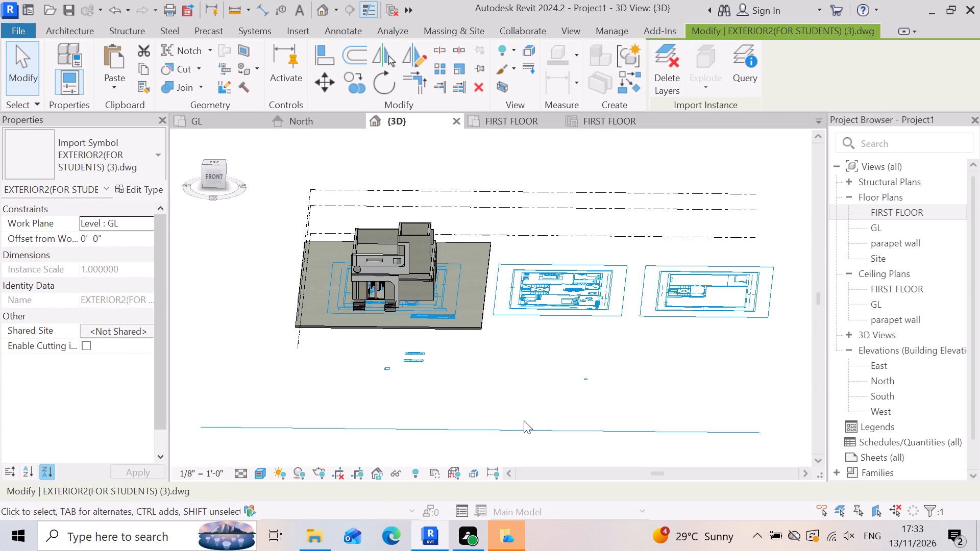
key("Escape")
middle_click_drag(371, 408, 387, 359, "shift")
right_click_drag(368, 406, 387, 359, "shift")
scroll(411, 286, "up", 5)
scroll(428, 237, "up", 1)
scroll(355, 249, "up", 5)
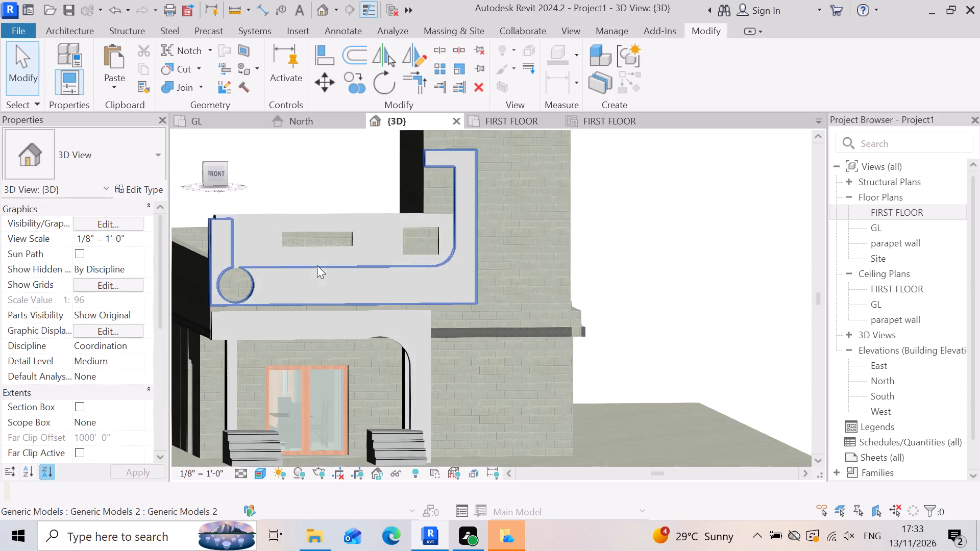
scroll(304, 251, "up", 2)
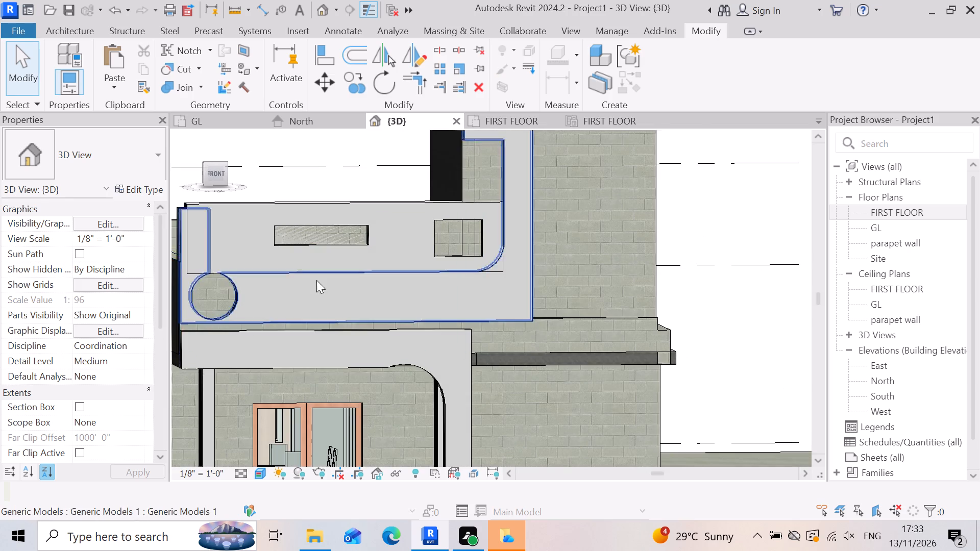
scroll(334, 264, "up", 2)
Reselect the panel with the two openings, adjust its depth slightly by stretching one face, and deselect it.
left_click(313, 224)
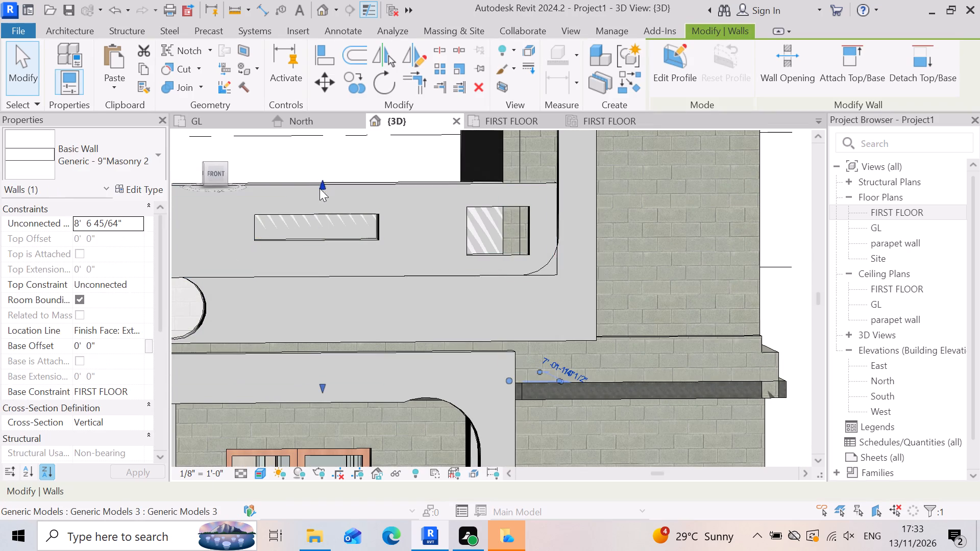
scroll(287, 206, "up", 3)
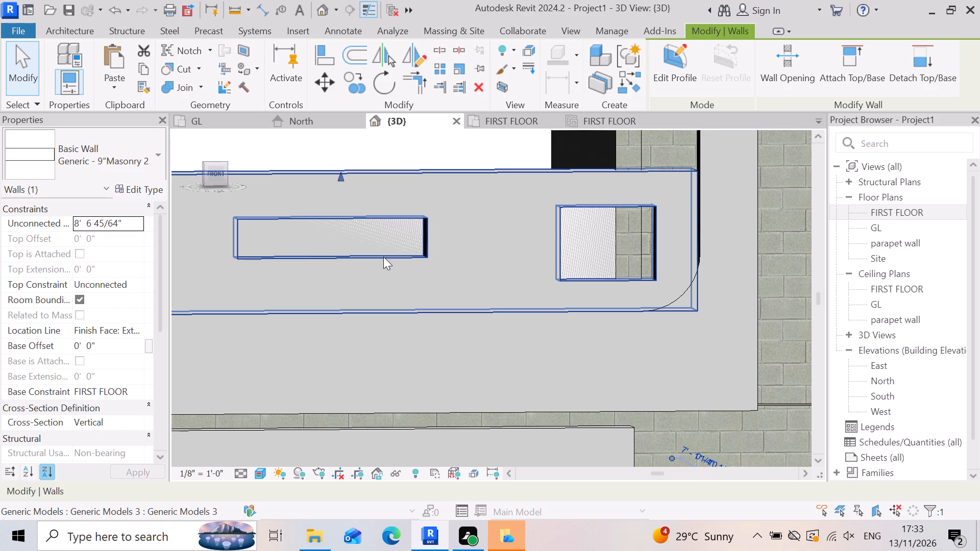
key("Escape")
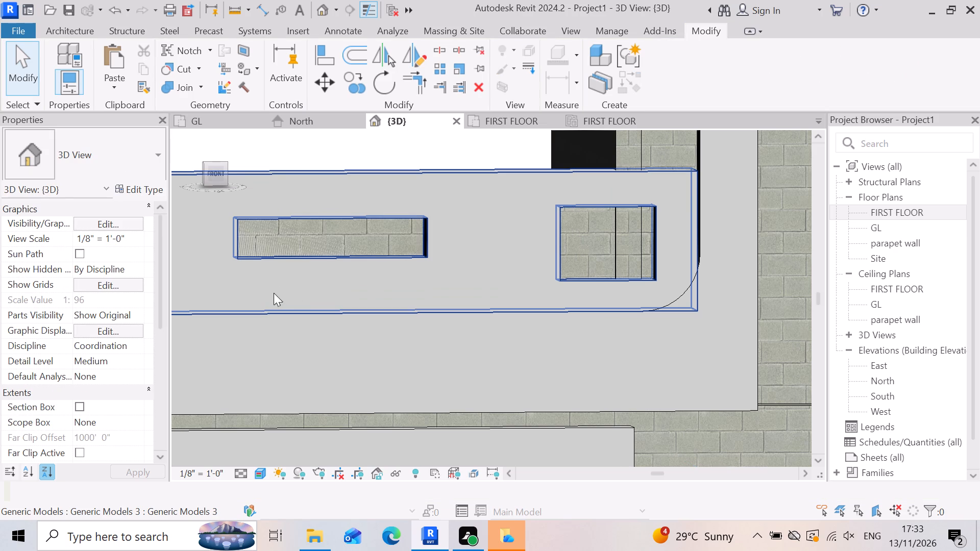
left_click(322, 245)
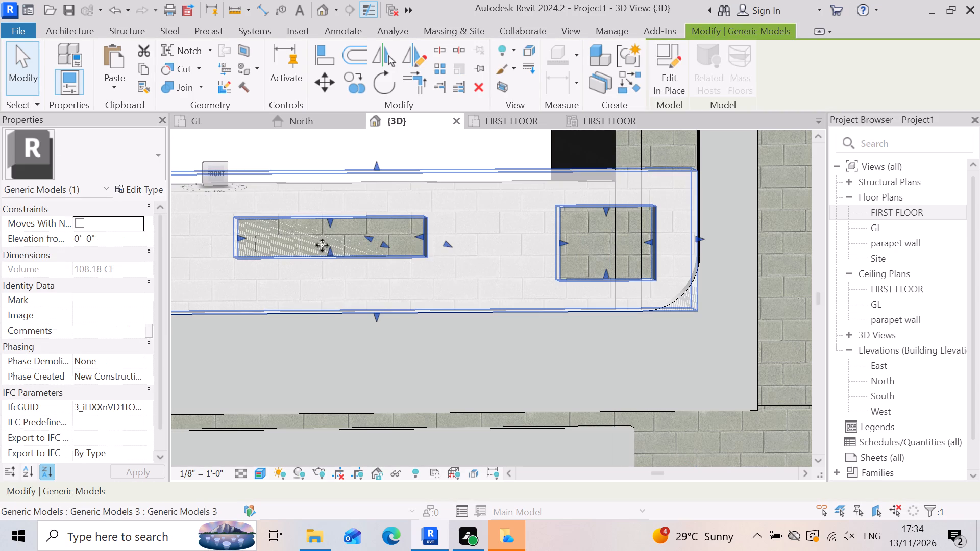
scroll(324, 235, "up", 4)
left_click_drag(402, 237, 406, 244)
left_click(406, 244)
left_click_drag(404, 235, 409, 229)
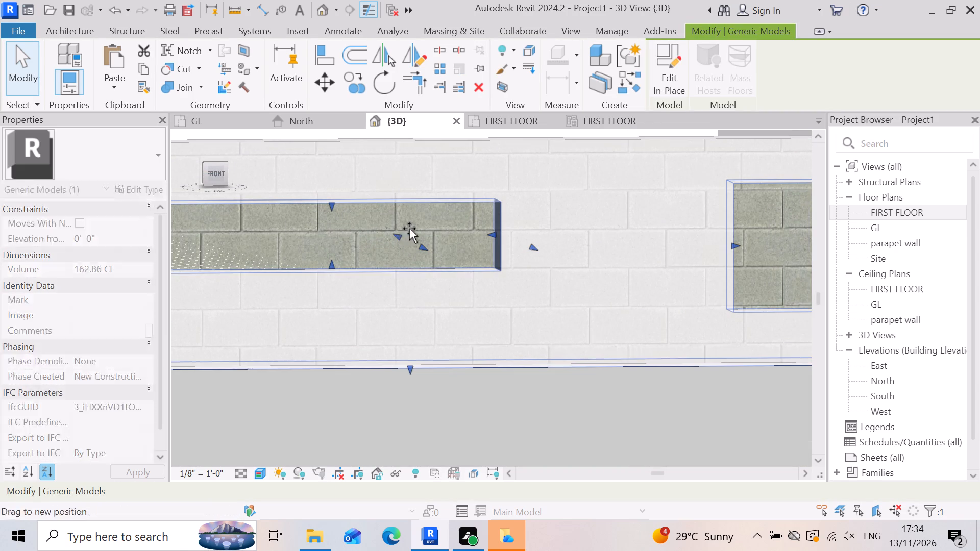
left_click_drag(409, 229, 438, 233)
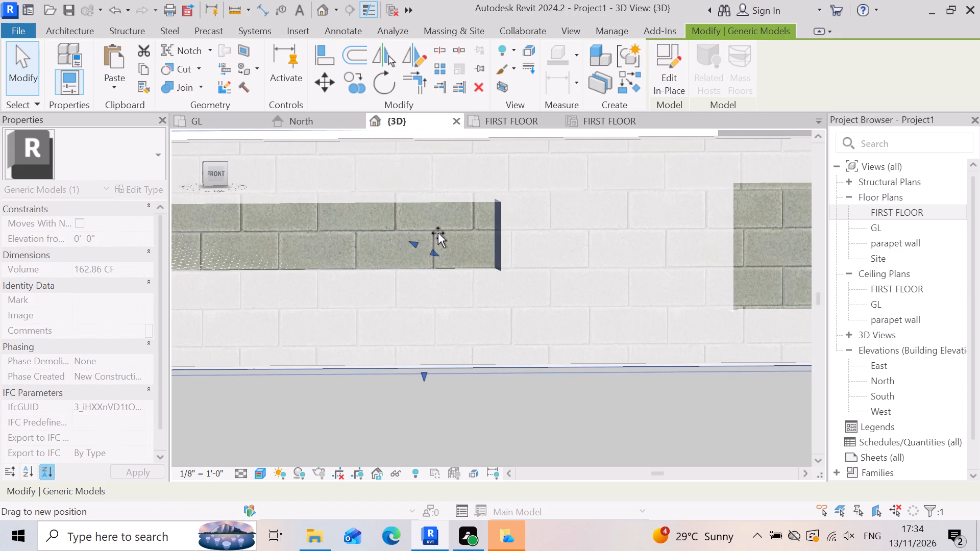
left_click_drag(438, 233, 446, 251)
key("Escape")
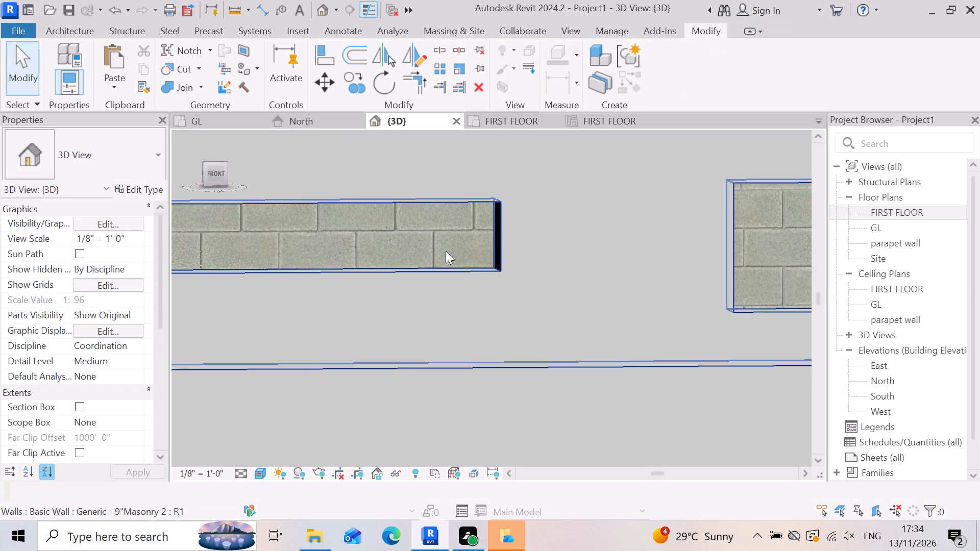
left_click_drag(446, 251, 436, 237)
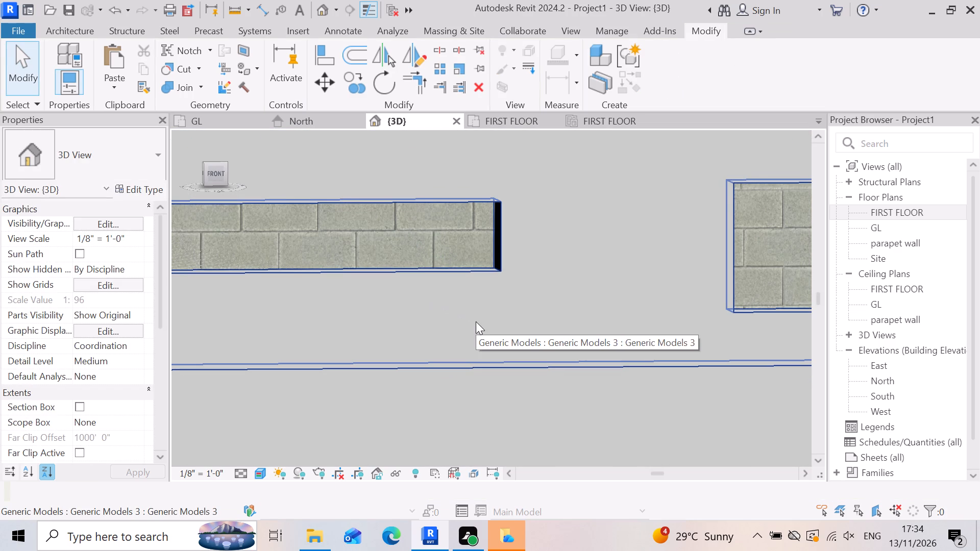
key("Escape")
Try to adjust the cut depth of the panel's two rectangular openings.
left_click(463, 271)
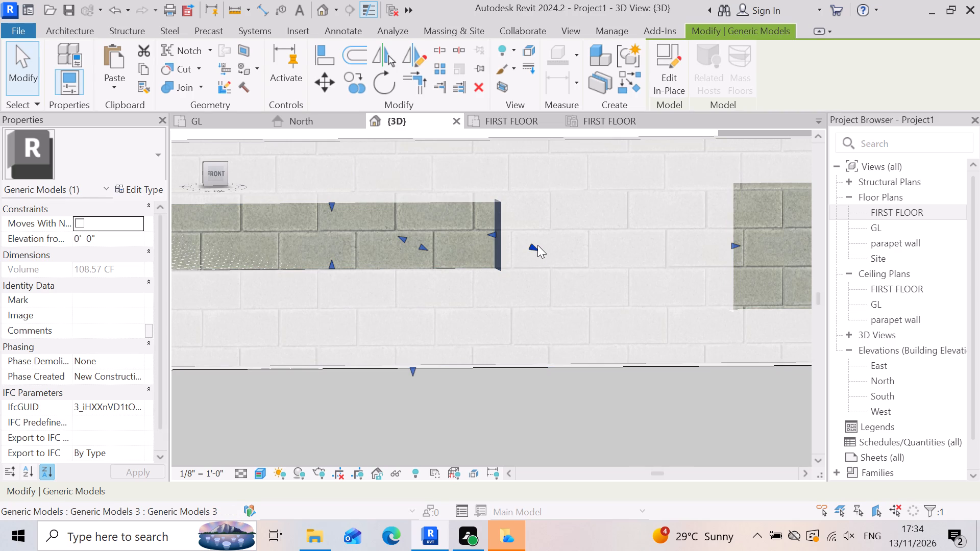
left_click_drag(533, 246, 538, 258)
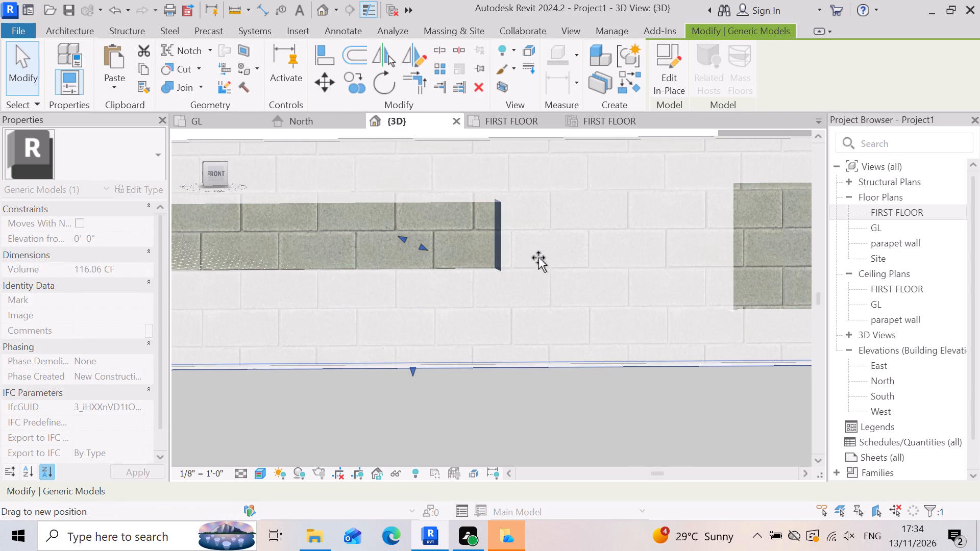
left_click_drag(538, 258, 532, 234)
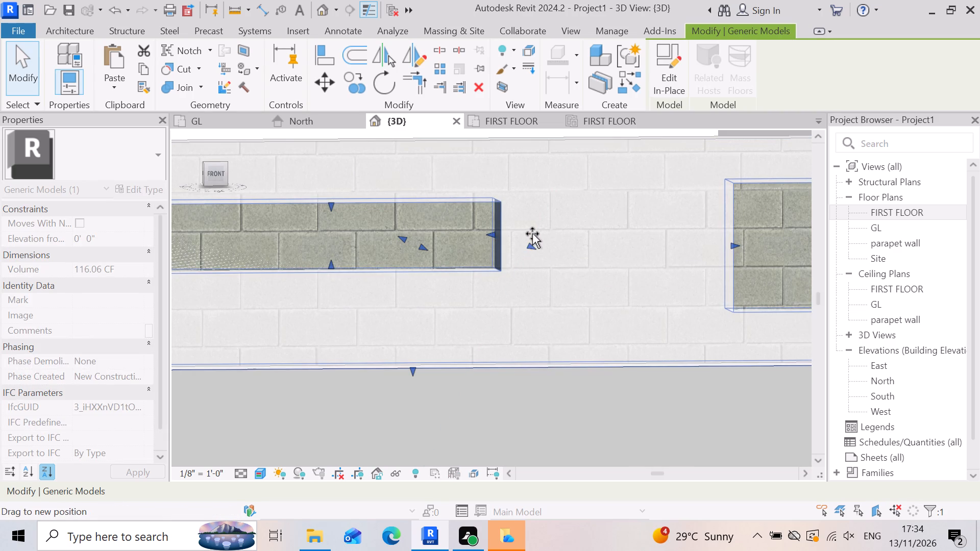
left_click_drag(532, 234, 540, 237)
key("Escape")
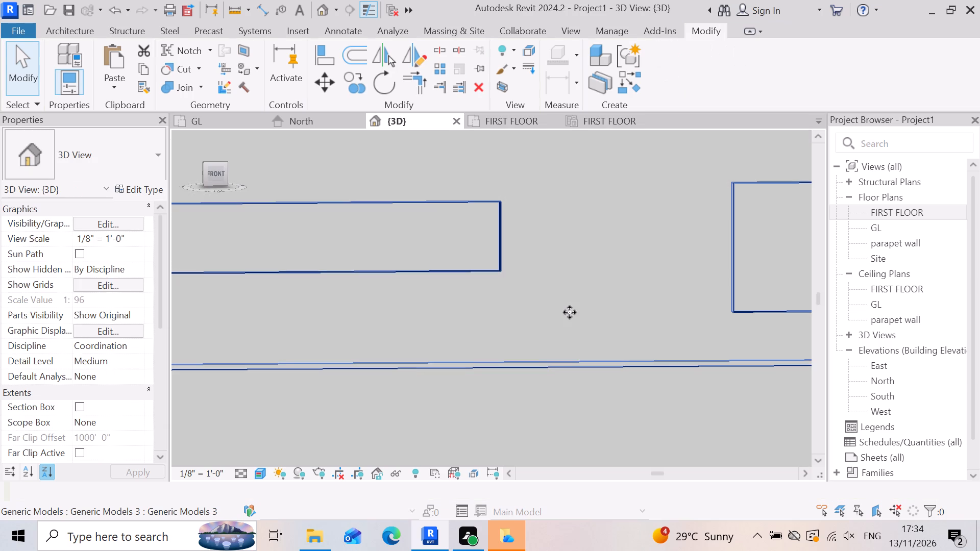
Check the panel and its two openings on the front facade from a distance and at an angle.
scroll(527, 274, "down", 11)
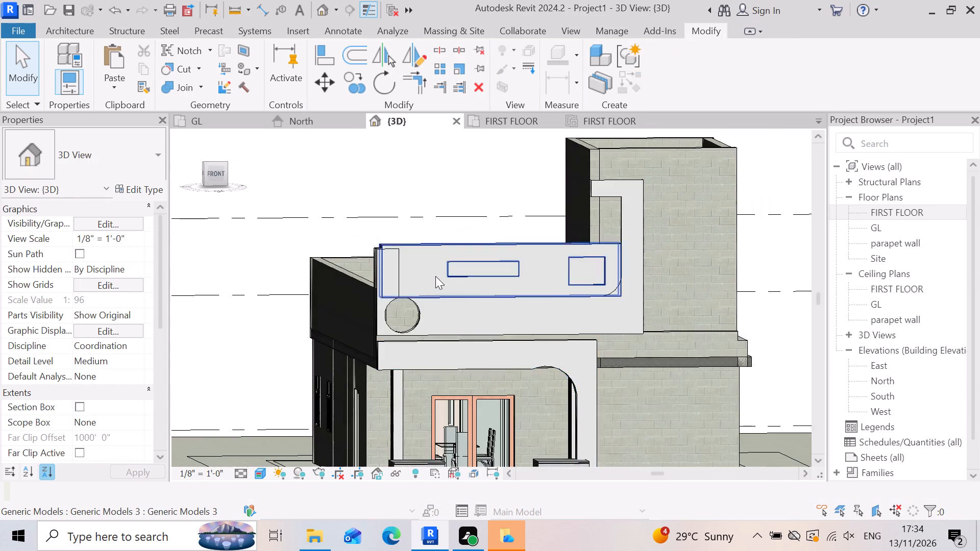
scroll(435, 276, "down", 4)
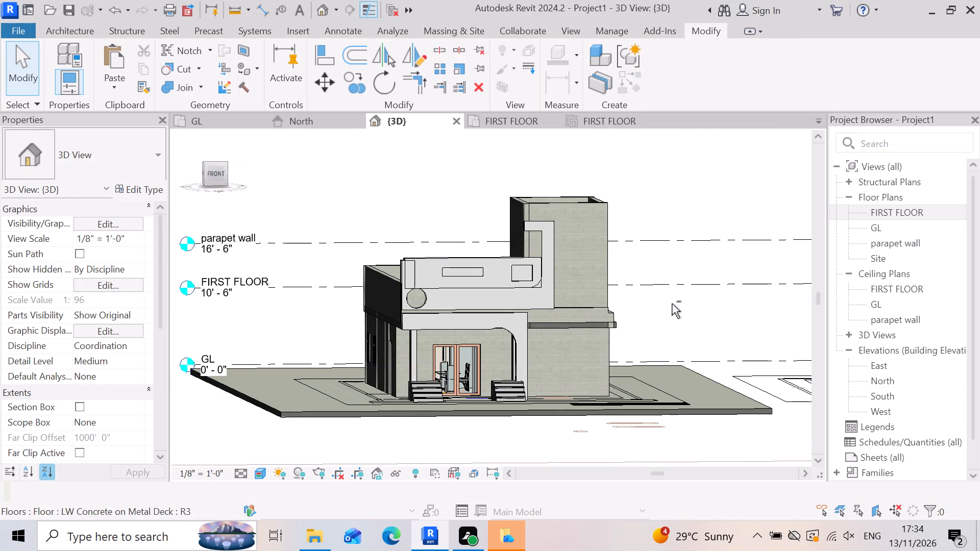
right_click_drag(673, 294, 629, 299, "shift")
middle_click_drag(674, 295, 629, 299, "shift")
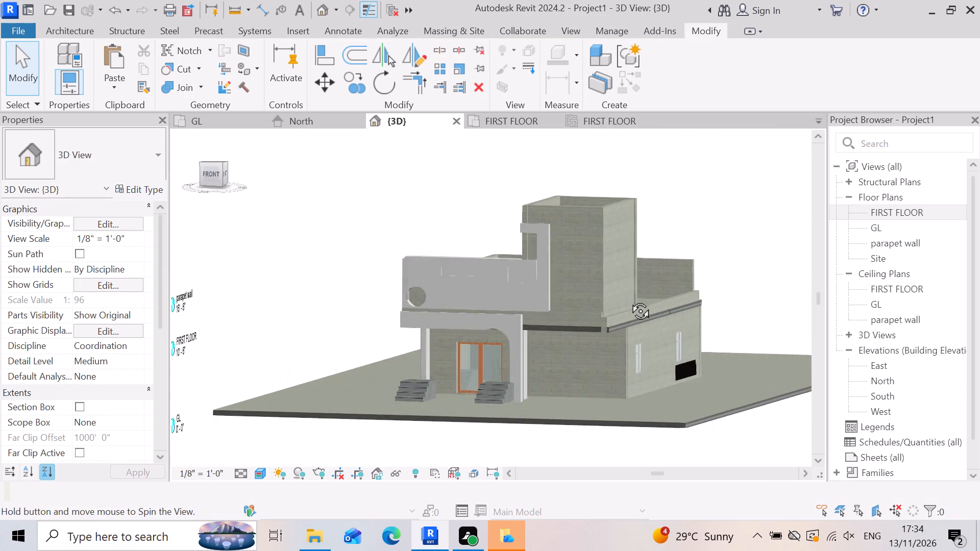
middle_click_drag(629, 299, 632, 297, "shift")
right_click_drag(629, 299, 632, 297, "shift")
key("Escape")
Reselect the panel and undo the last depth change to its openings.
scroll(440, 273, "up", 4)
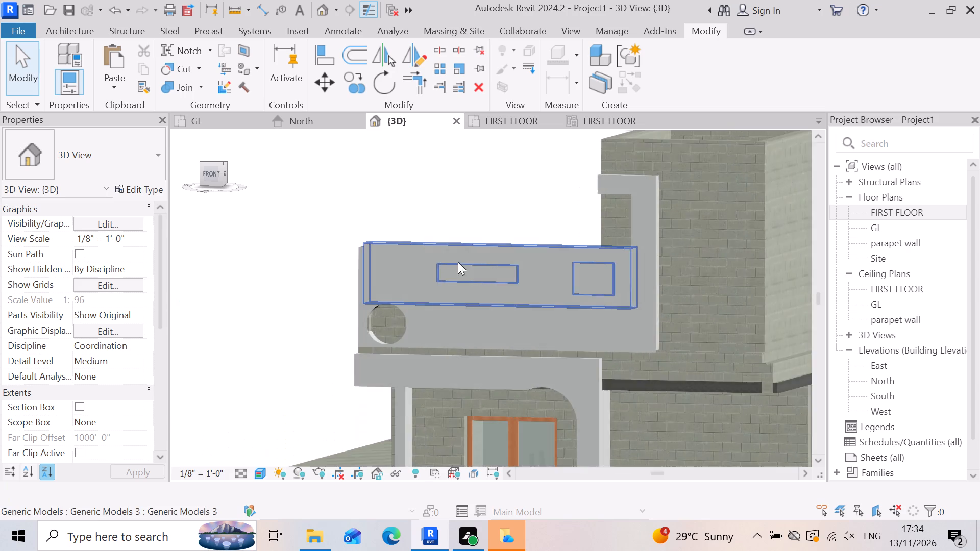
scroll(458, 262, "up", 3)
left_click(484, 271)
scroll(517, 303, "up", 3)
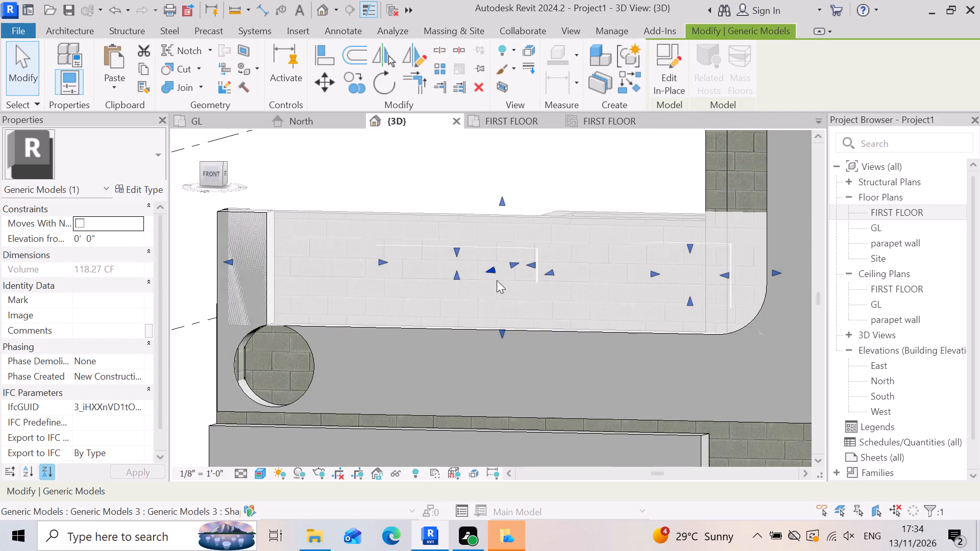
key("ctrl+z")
Examine the panel, its openings and their fit within the surrounding frame from several angles of the front facade.
scroll(631, 232, "down", 5)
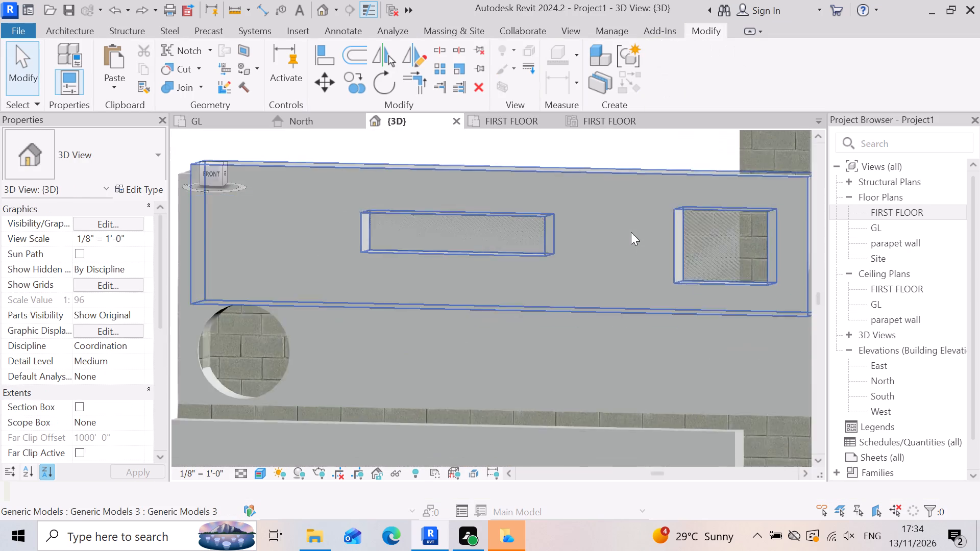
scroll(631, 232, "down", 3)
key("Escape")
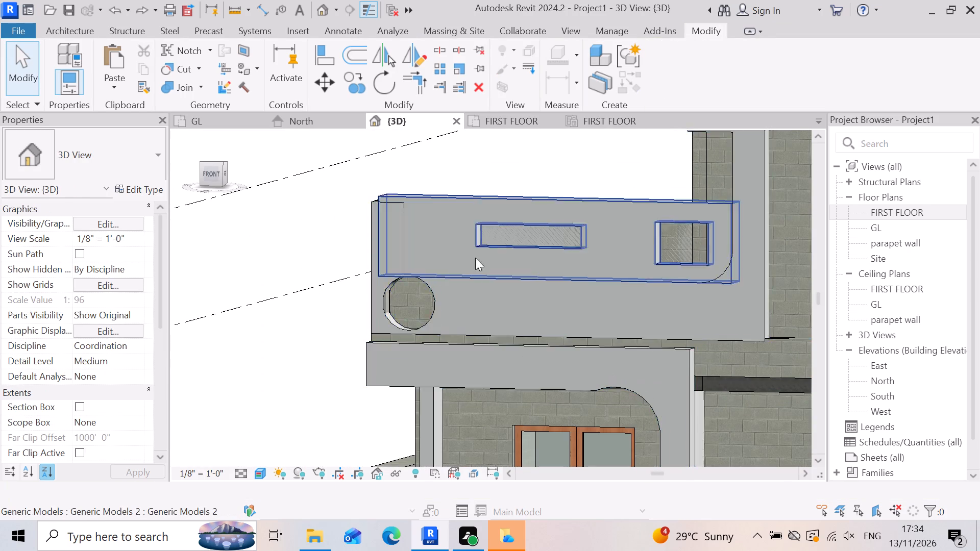
scroll(502, 234, "up", 5)
key("Escape")
scroll(620, 291, "down", 2)
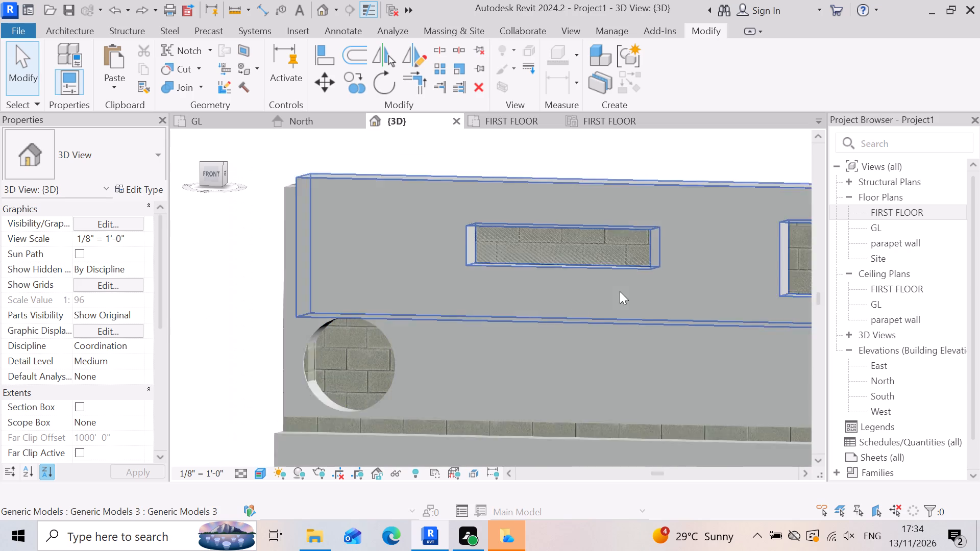
middle_click_drag(557, 389, 602, 359, "shift")
right_click_drag(549, 369, 602, 359, "shift")
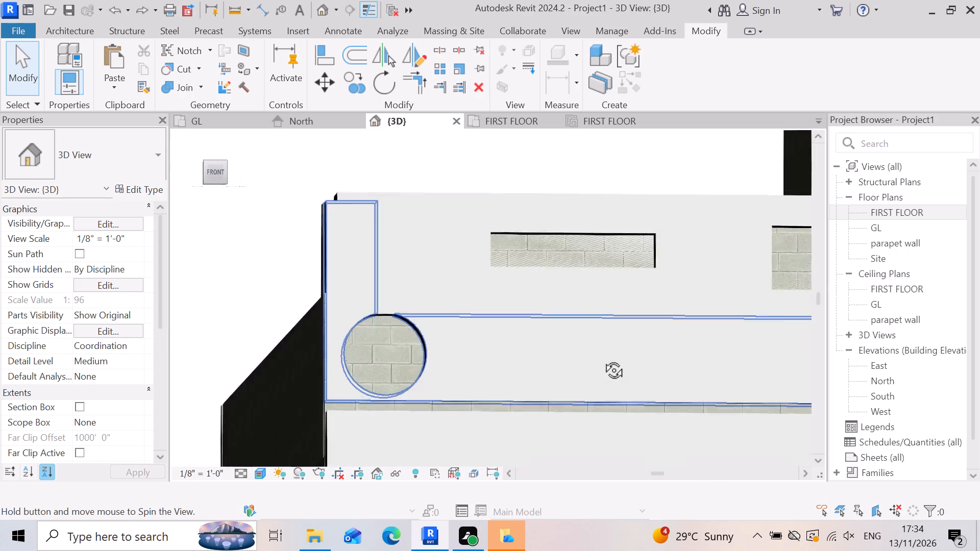
middle_click_drag(602, 359, 619, 365, "shift")
right_click_drag(602, 359, 621, 367, "shift")
scroll(292, 253, "down", 3)
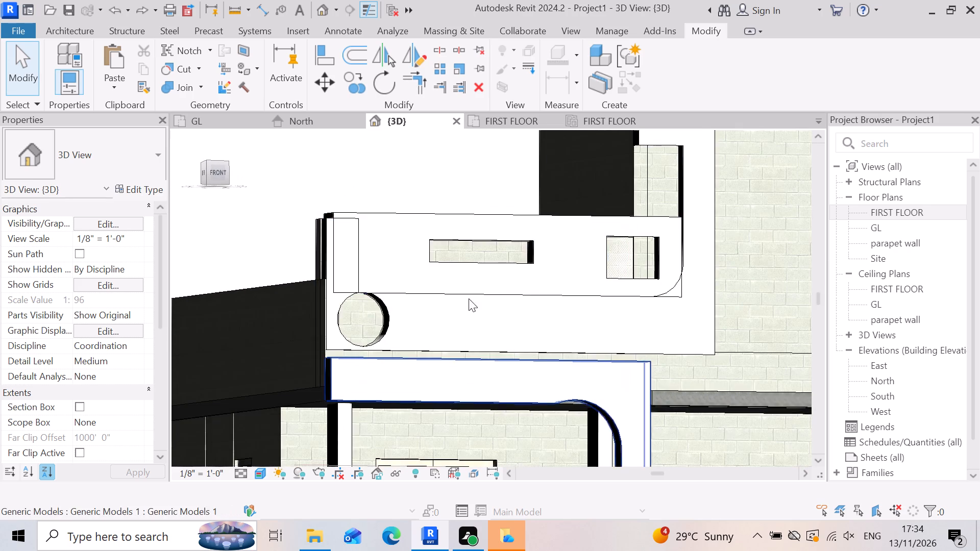
scroll(449, 254, "down", 5)
scroll(628, 339, "down", 1)
right_click_drag(626, 337, 620, 341, "shift")
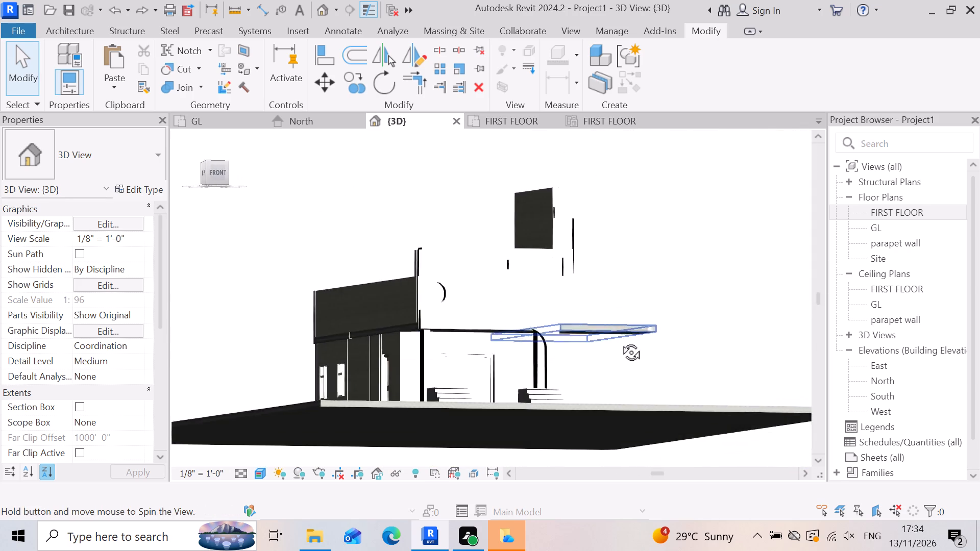
right_click_drag(620, 341, 602, 406, "shift")
middle_click_drag(618, 344, 608, 368, "shift")
scroll(731, 339, "up", 2)
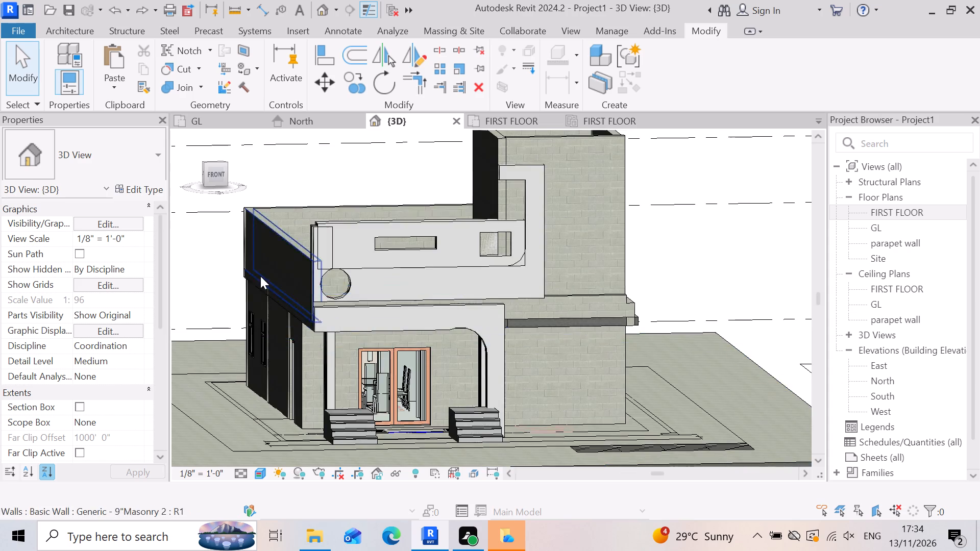
scroll(254, 269, "up", 2)
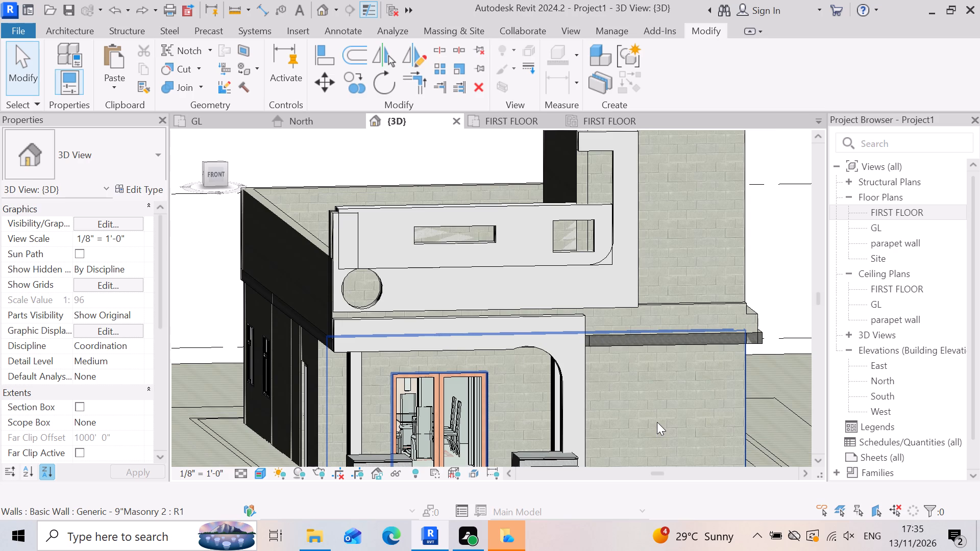
Check how the panel's left end meets the frame's short vertical strip and circular opening.
key("Escape")
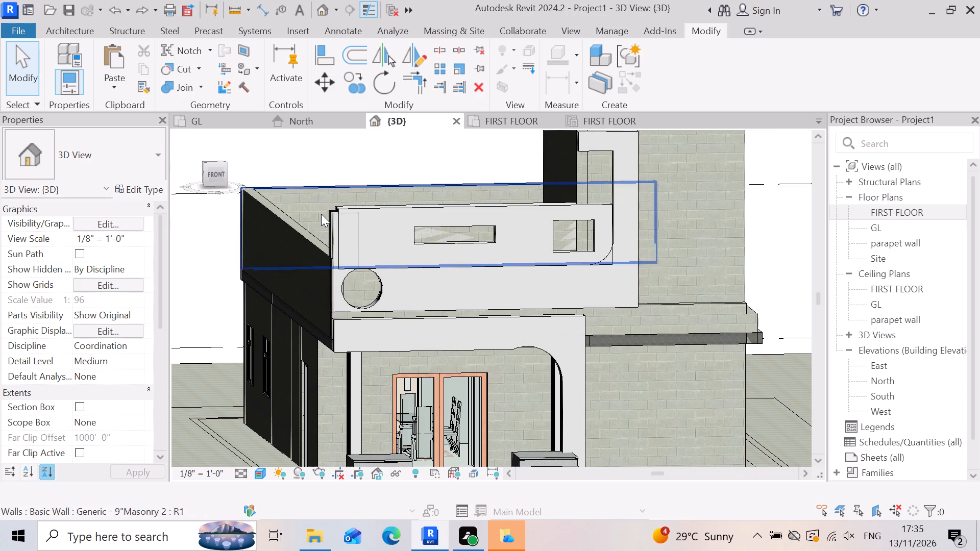
left_click(341, 226)
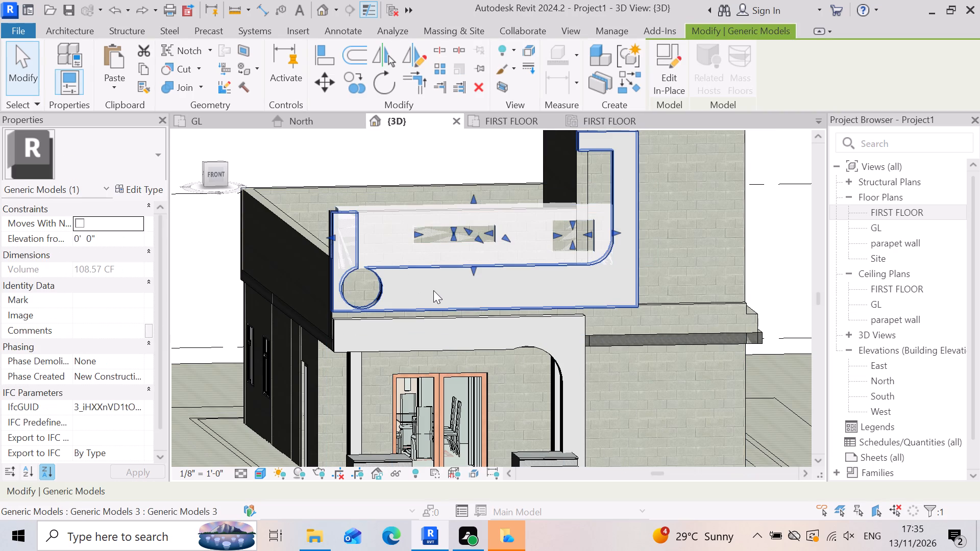
key("Escape")
scroll(347, 211, "up", 5)
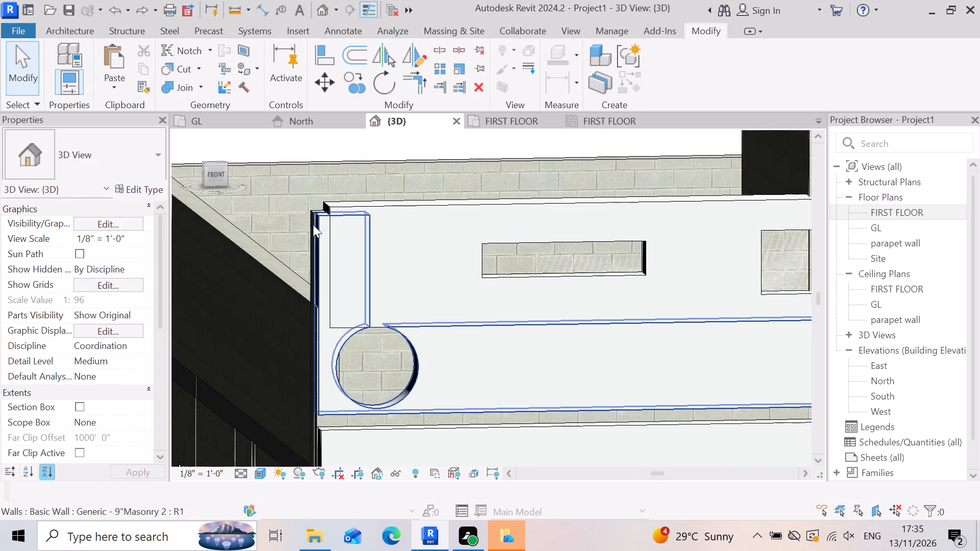
left_click(328, 236)
scroll(433, 247, "down", 9)
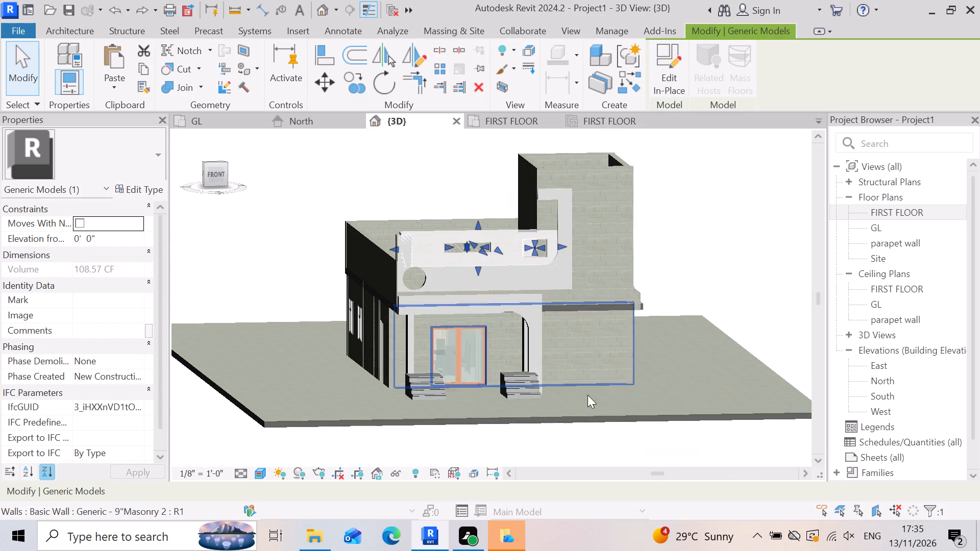
left_click(702, 270)
scroll(483, 270, "up", 2)
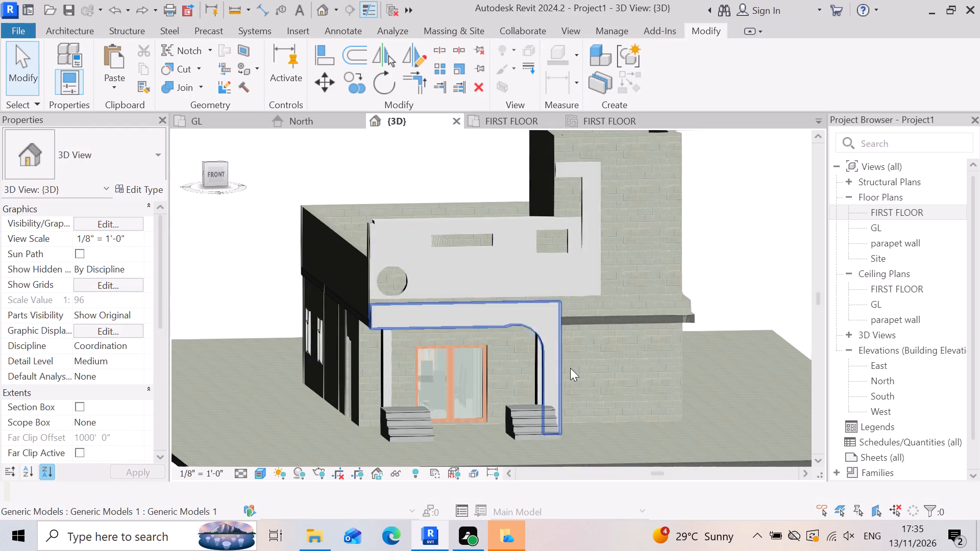
Examine the front facade's panel, surrounding frame and entrance canopy from low and oblique angles.
scroll(678, 402, "up", 1, "shift")
middle_click_drag(676, 400, 622, 362, "shift")
right_click_drag(659, 398, 622, 362, "shift")
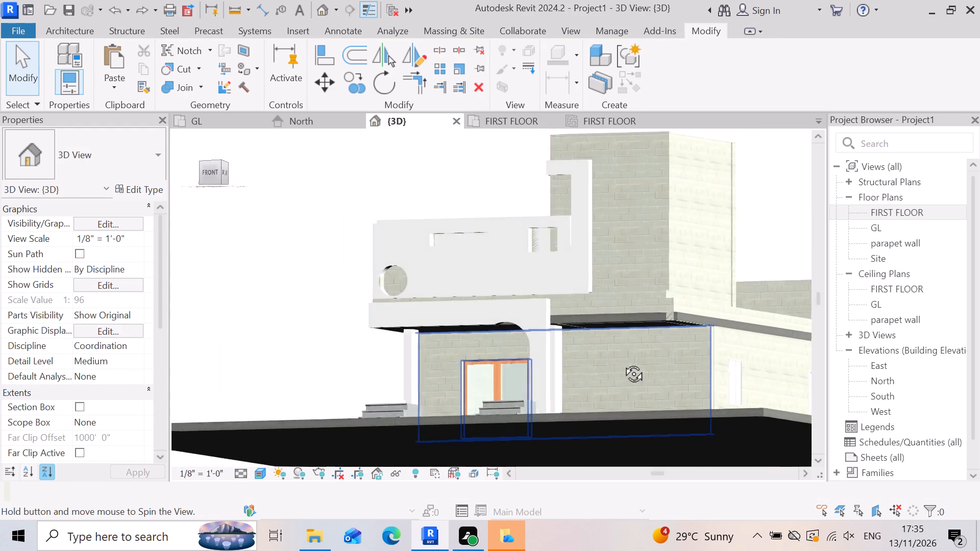
middle_click_drag(622, 362, 709, 405, "shift")
right_click_drag(622, 362, 709, 405, "shift")
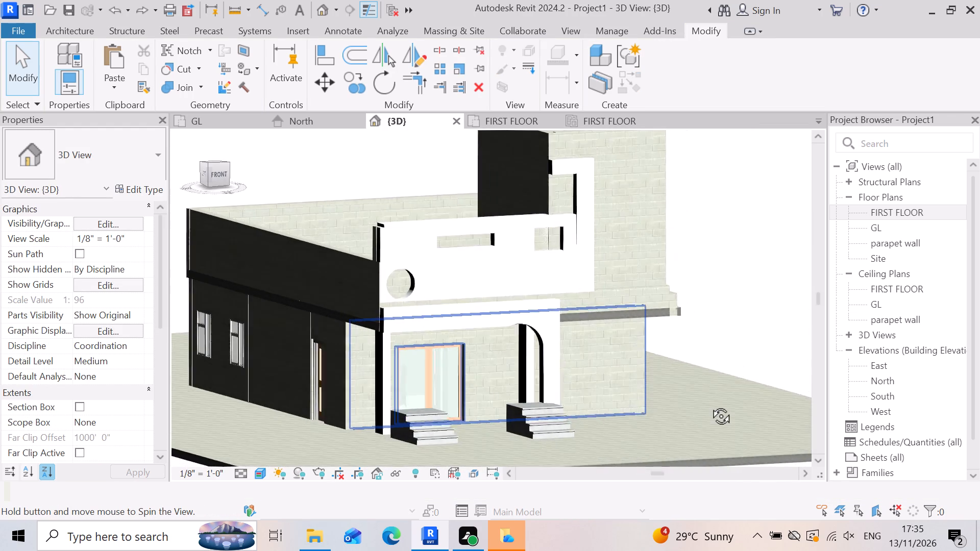
middle_click_drag(709, 405, 712, 405, "shift")
right_click_drag(709, 405, 712, 405, "shift")
scroll(386, 272, "up", 4)
scroll(387, 237, "down", 1)
Stretch the top of the upper frame's short vertical strip upward until it rises above the panel's top edge.
scroll(387, 237, "up", 1)
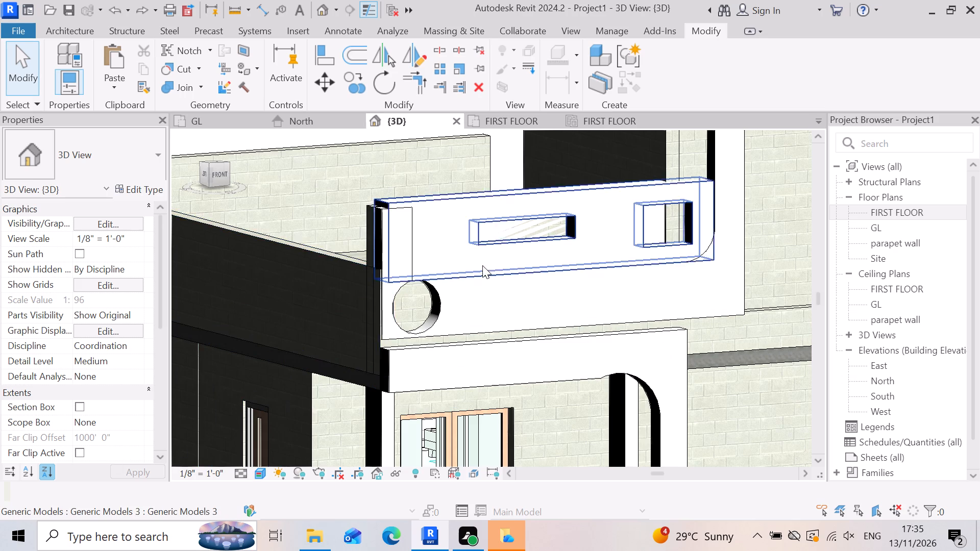
scroll(482, 264, "up", 1)
scroll(420, 174, "up", 3)
scroll(420, 174, "down", 1)
scroll(381, 171, "up", 8)
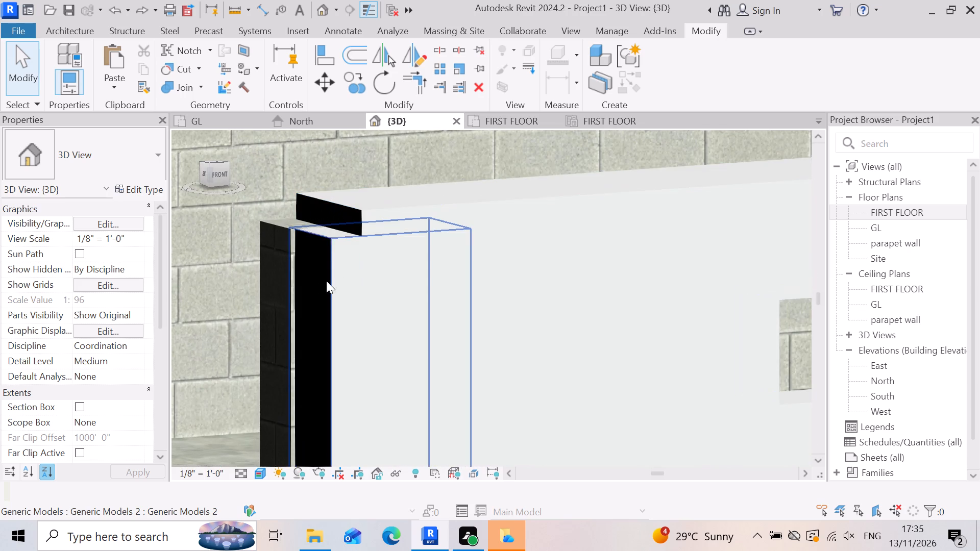
left_click(317, 282)
scroll(361, 234, "up", 3)
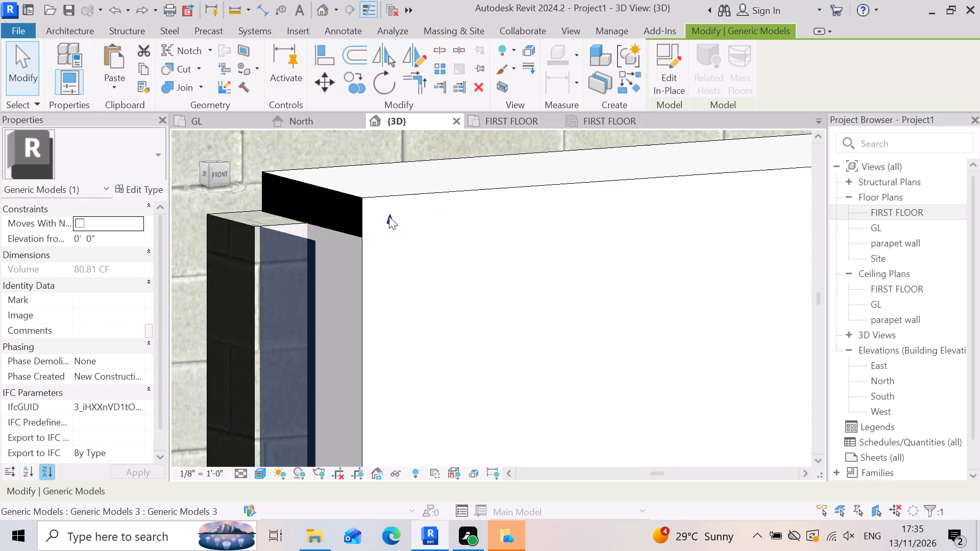
left_click_drag(391, 219, 388, 161)
left_click(388, 161)
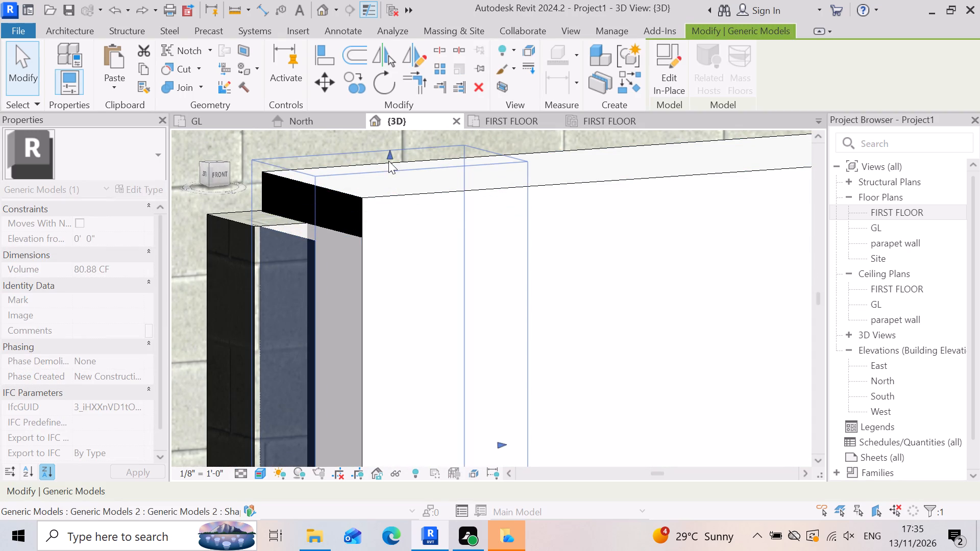
scroll(410, 265, "down", 6)
scroll(418, 213, "up", 4)
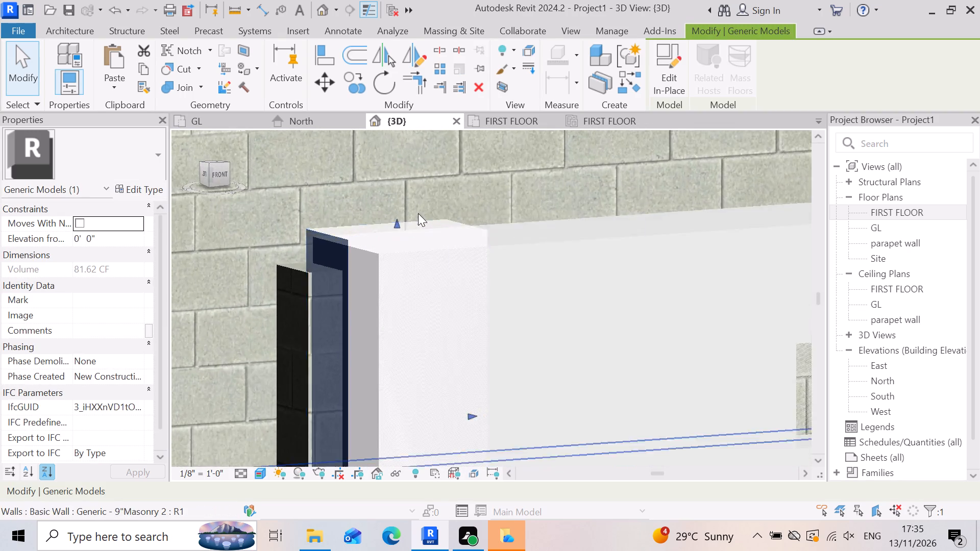
scroll(418, 213, "up", 1)
left_click_drag(394, 227, 392, 172)
left_click(392, 172)
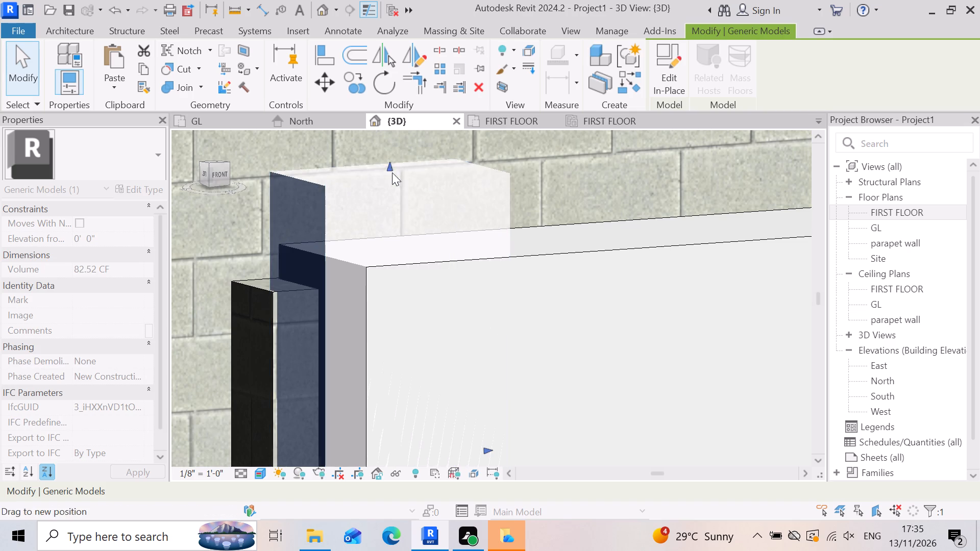
scroll(377, 261, "down", 14)
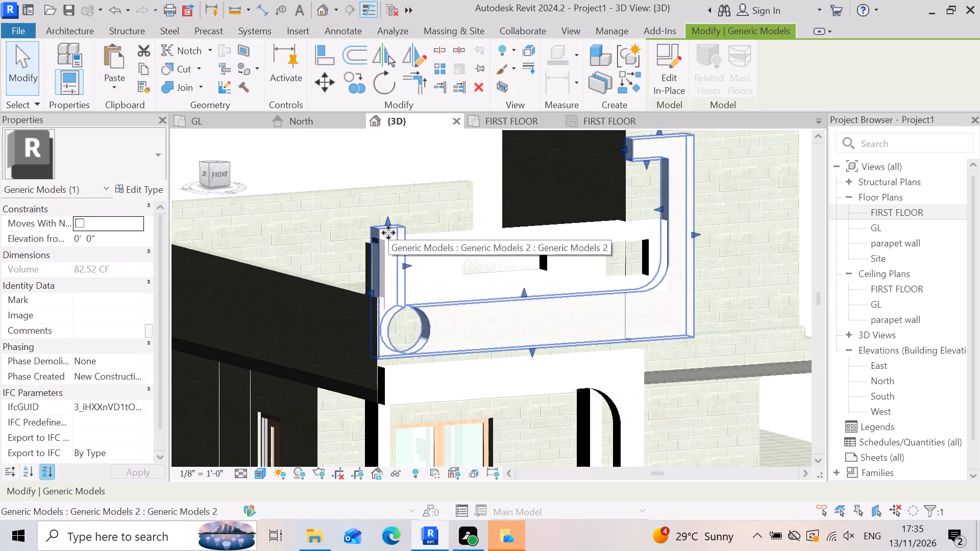
Raise the top of the frame's short vertical strip further, well above the panel and the parapet behind it.
left_click(774, 428)
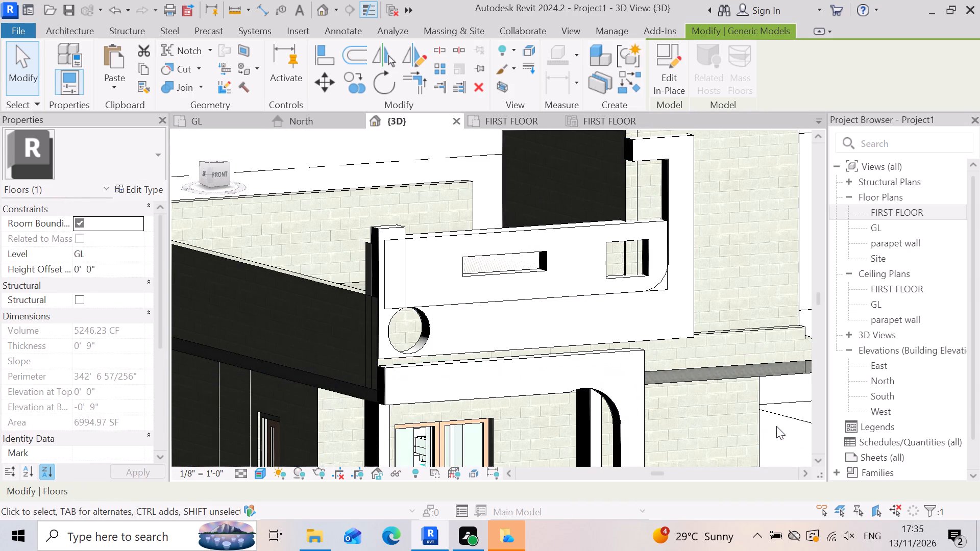
left_click(386, 252)
scroll(390, 347, "down", 2)
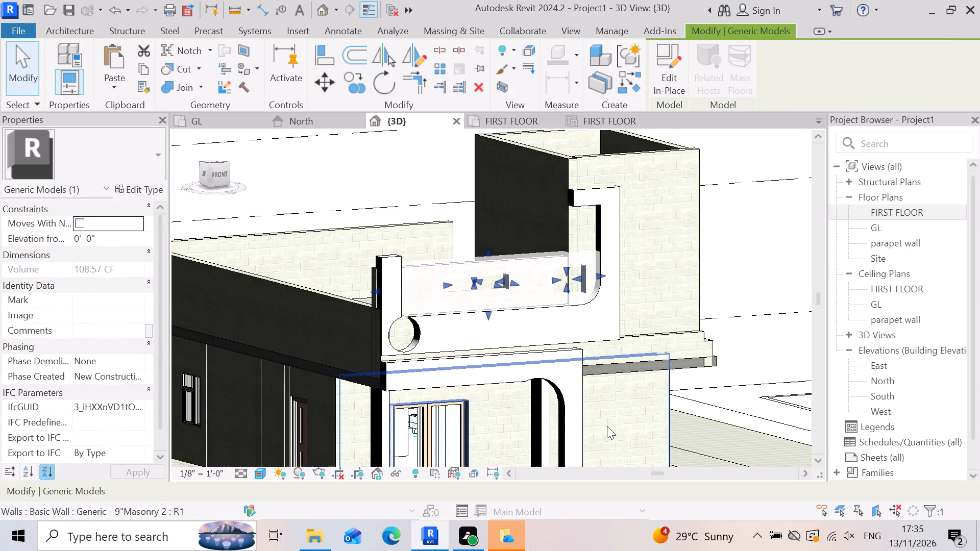
right_click_drag(638, 400, 599, 406, "shift")
middle_click_drag(636, 400, 599, 406, "shift")
scroll(599, 406, "down", 1)
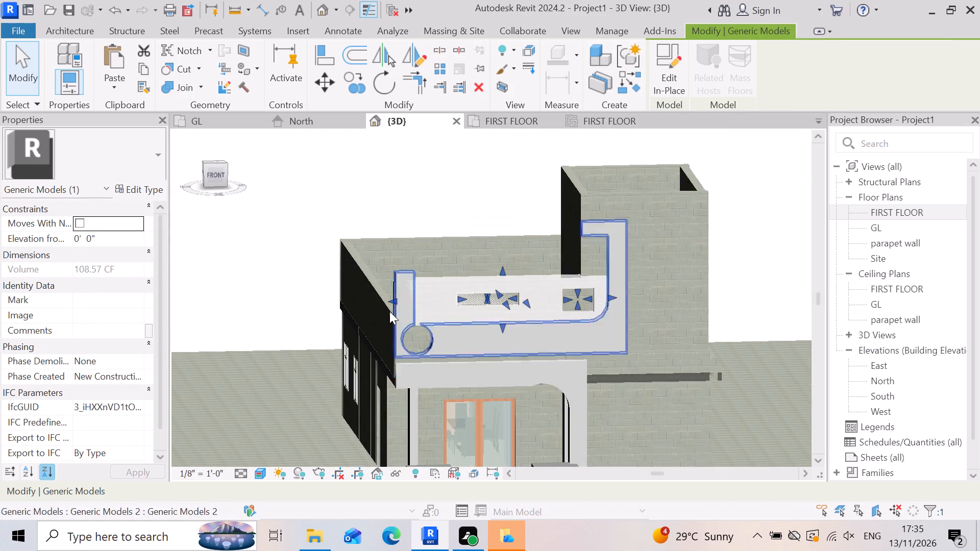
scroll(391, 311, "up", 5)
left_click(424, 233)
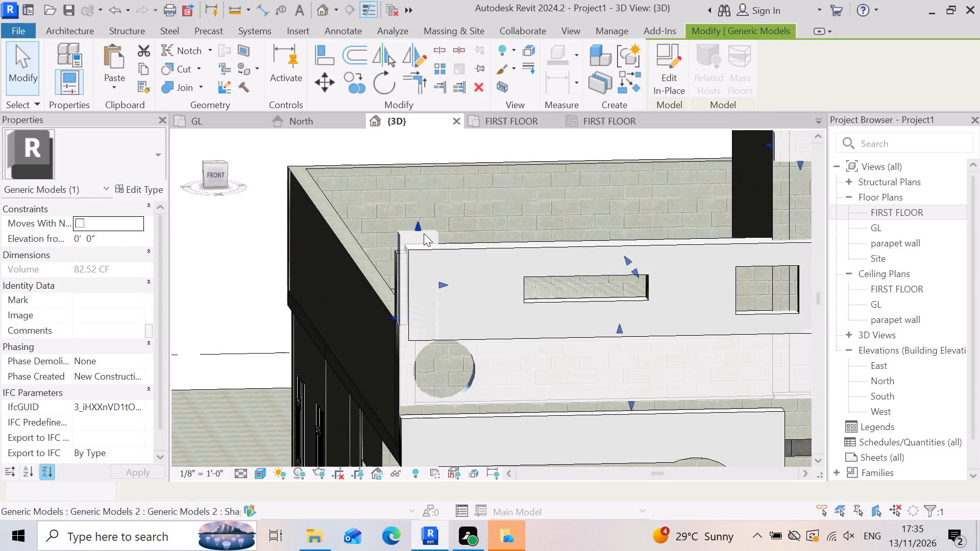
left_click_drag(421, 225, 421, 181)
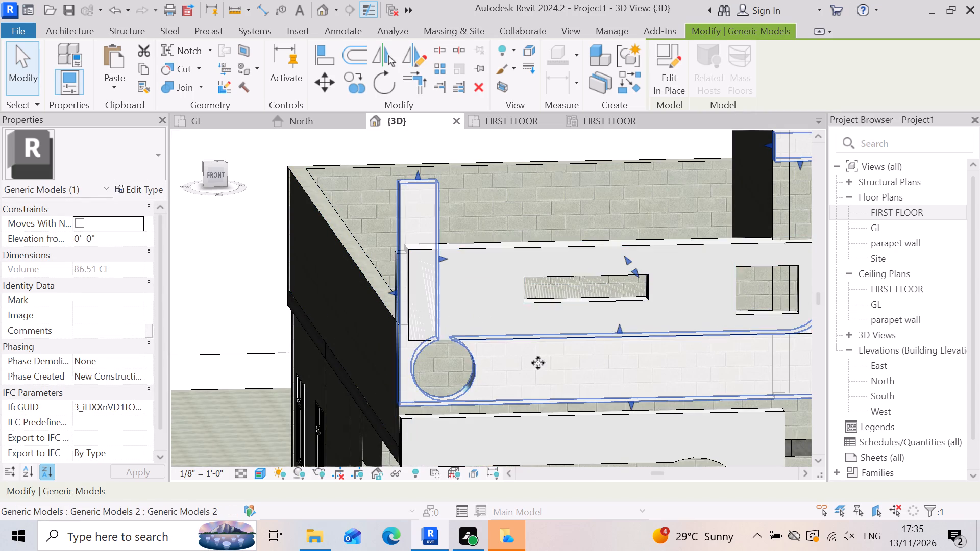
scroll(539, 355, "down", 6)
key("Escape")
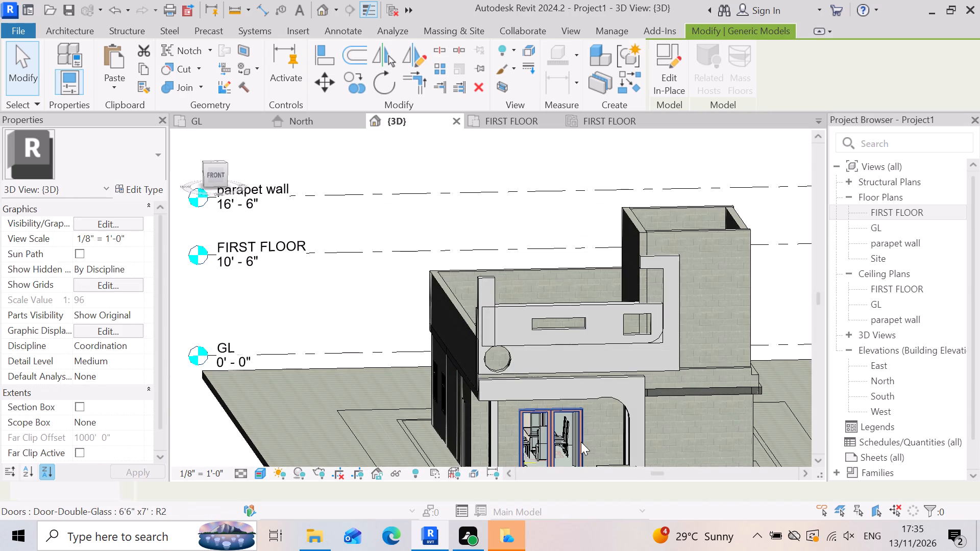
Check the heightened vertical strip and the overall facade composition from a distance and from the front.
scroll(442, 314, "down", 6)
middle_click_drag(512, 443, 507, 439, "shift")
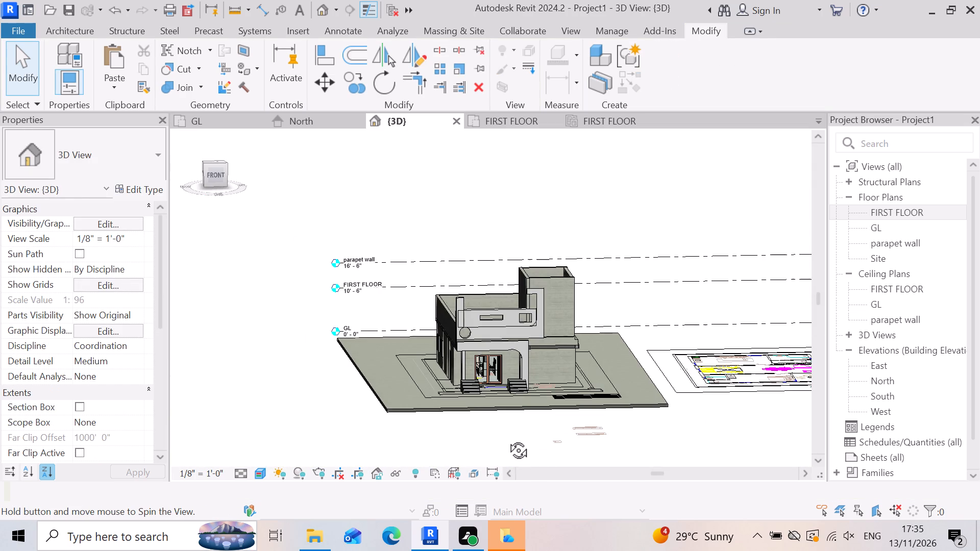
middle_click_drag(507, 439, 494, 429, "shift")
right_click_drag(505, 437, 494, 429, "shift")
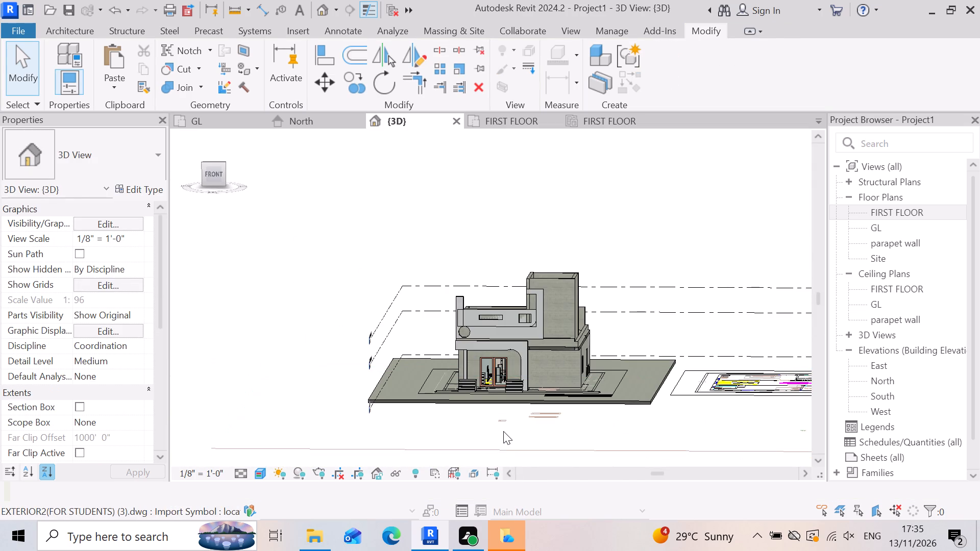
scroll(503, 431, "up", 4)
scroll(559, 205, "up", 4)
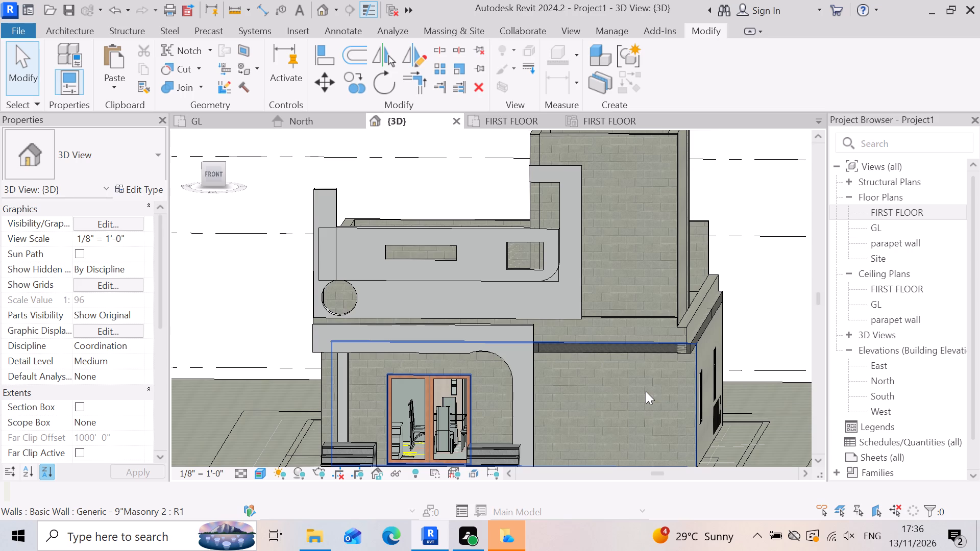
scroll(449, 246, "up", 1)
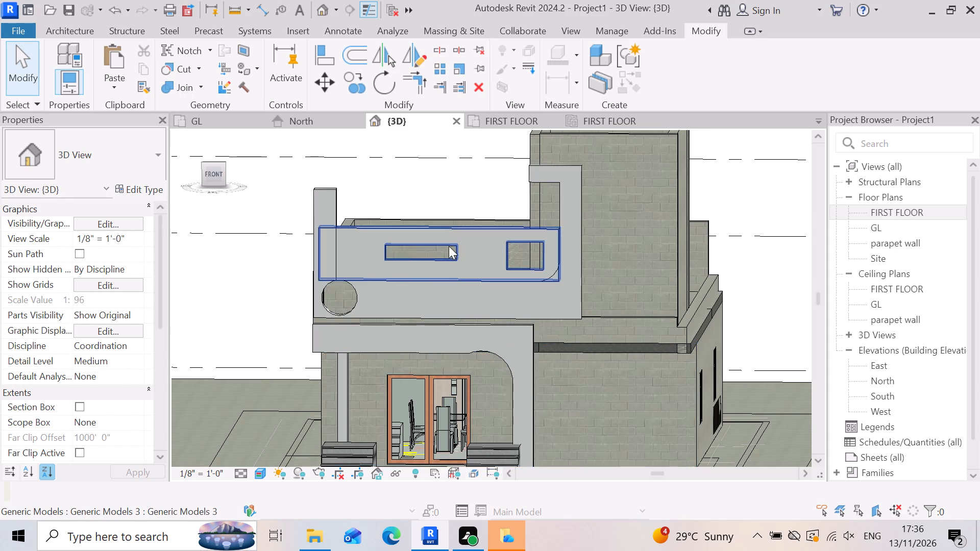
scroll(449, 246, "up", 2)
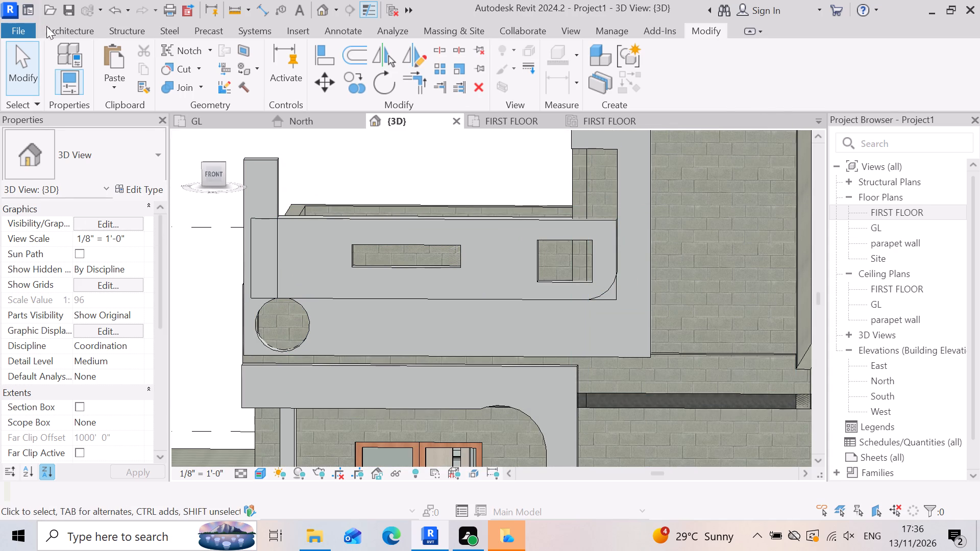
Start a new in-place model in the Generic Models category, keeping the default name.
left_click(60, 33)
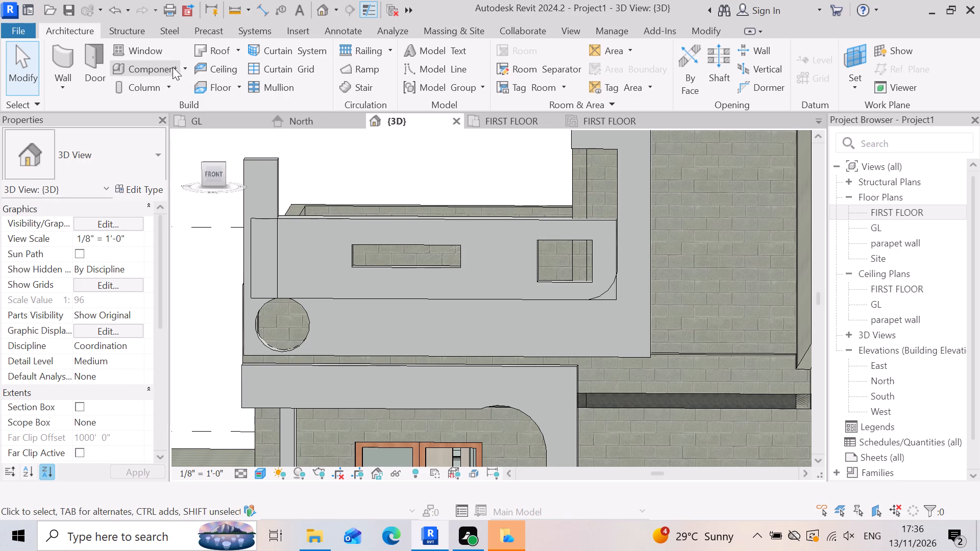
left_click(183, 68)
left_click(157, 127)
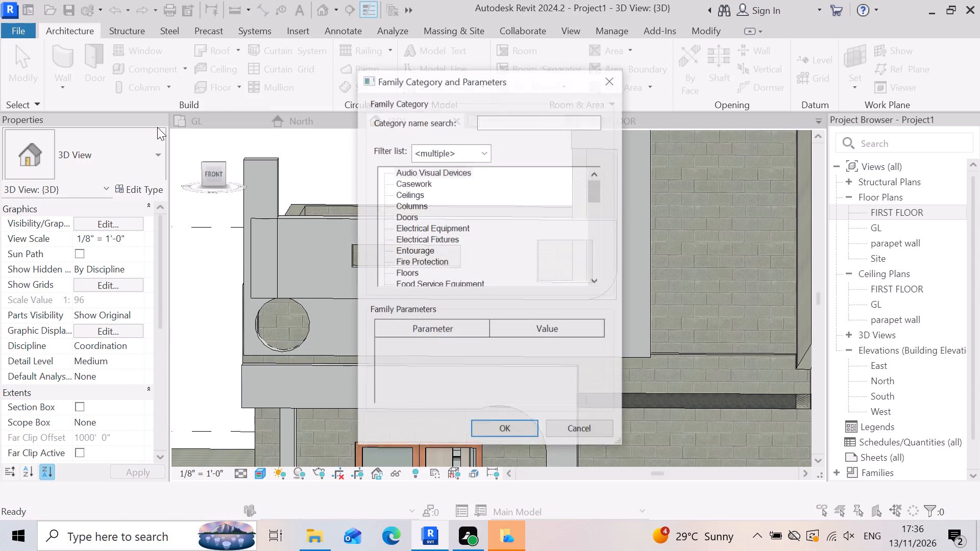
scroll(538, 266, "down", 3)
scroll(432, 254, "down", 2)
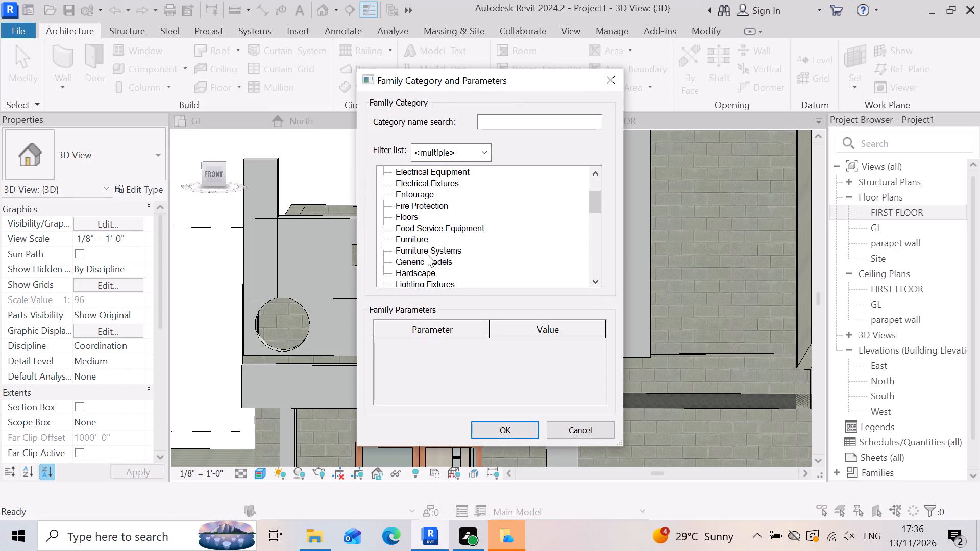
left_click(436, 263)
left_click(506, 435)
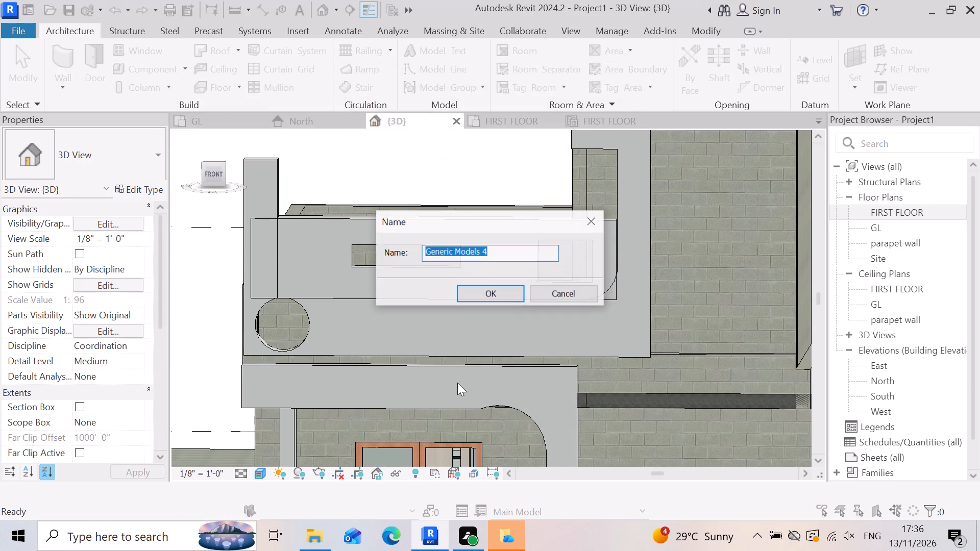
left_click(503, 294)
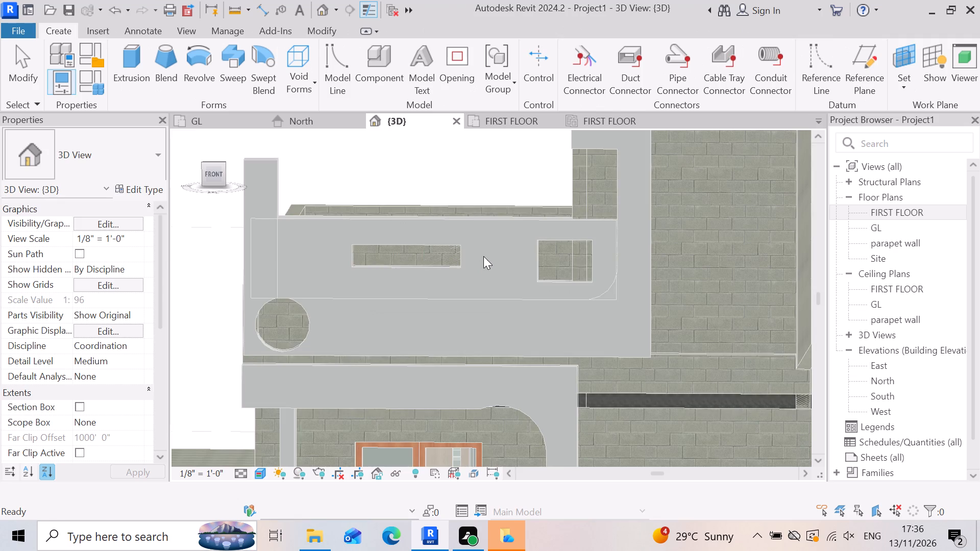
Extrude a vertical rectangle about 2'-0" by 5'-9" with 1'-0" depth on the panel's front face, between its two openings.
left_click(140, 55)
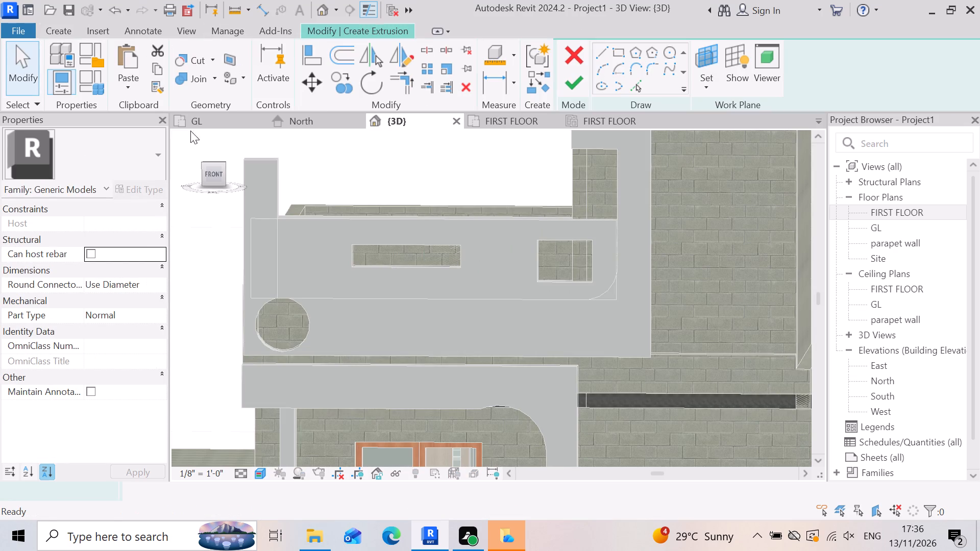
left_click(708, 89)
left_click(726, 139)
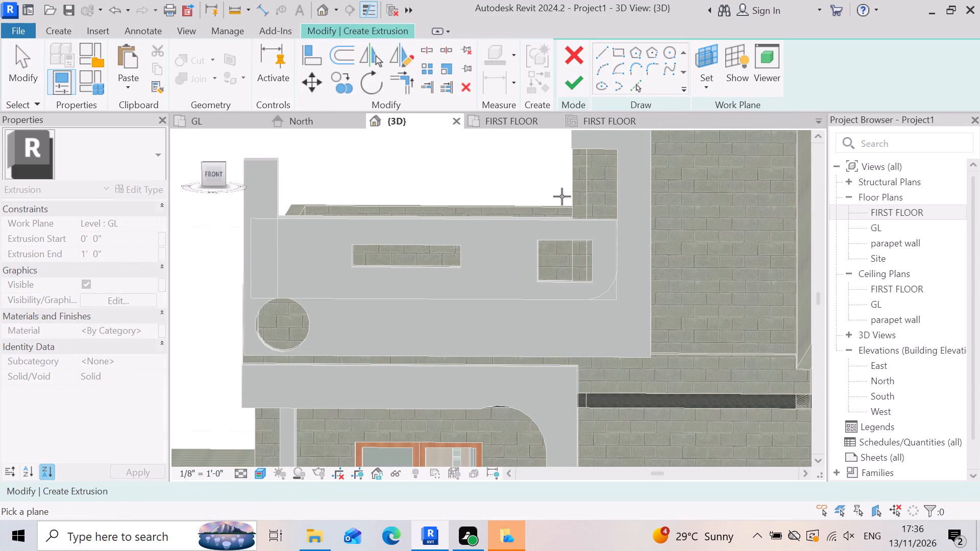
left_click(493, 255)
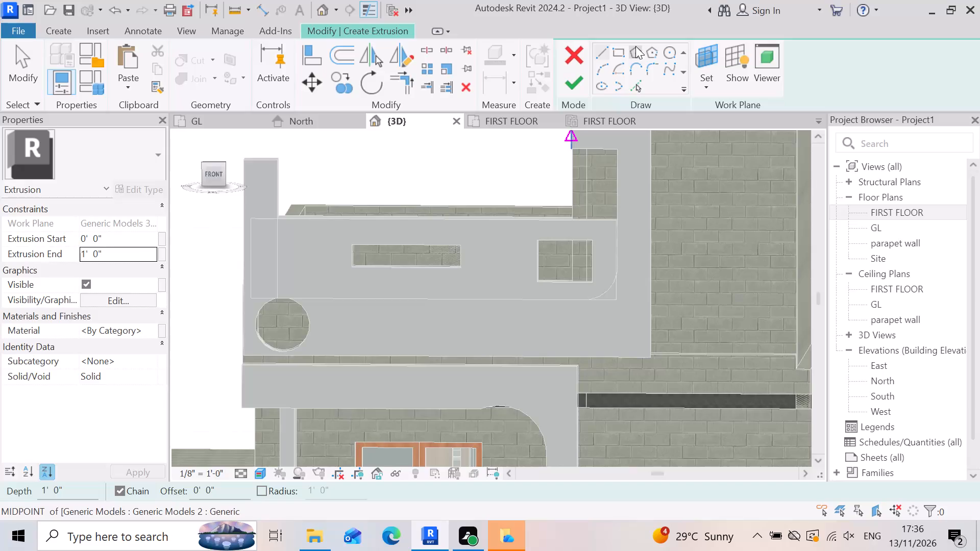
left_click(618, 53)
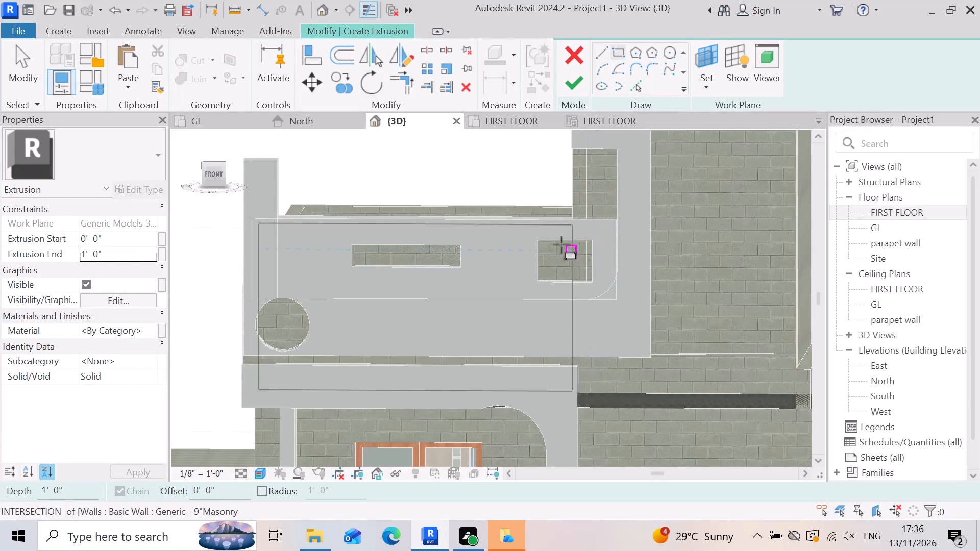
scroll(491, 257, "up", 2)
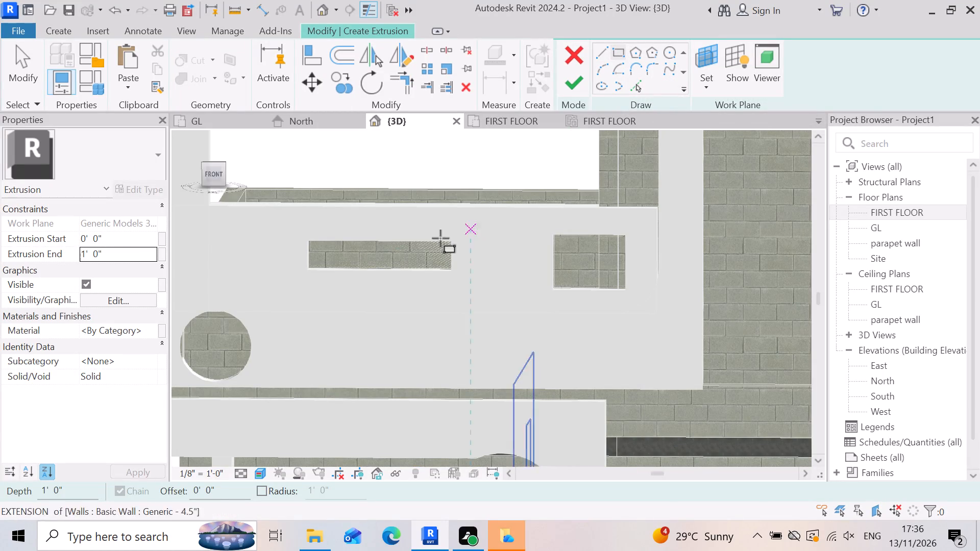
scroll(472, 201, "up", 4)
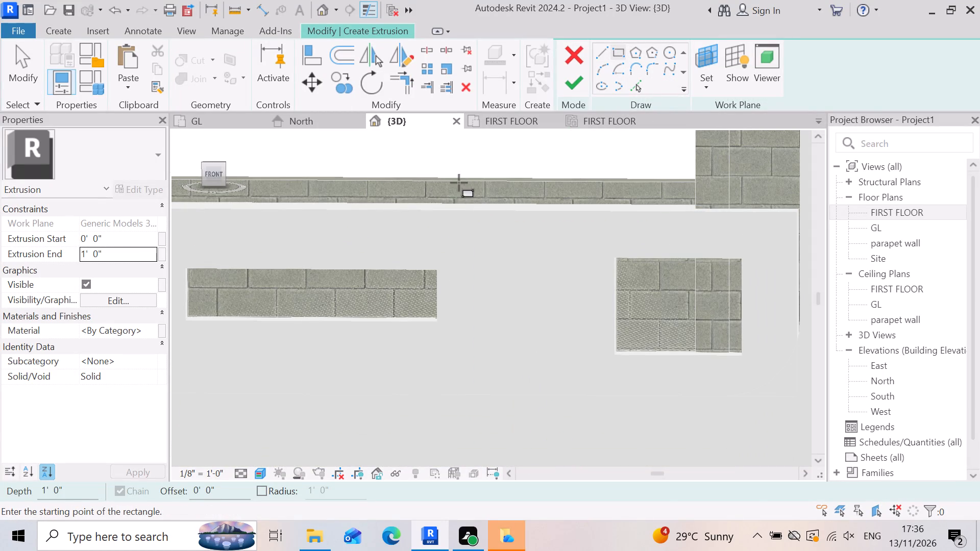
left_click(459, 183)
scroll(524, 322, "down", 1)
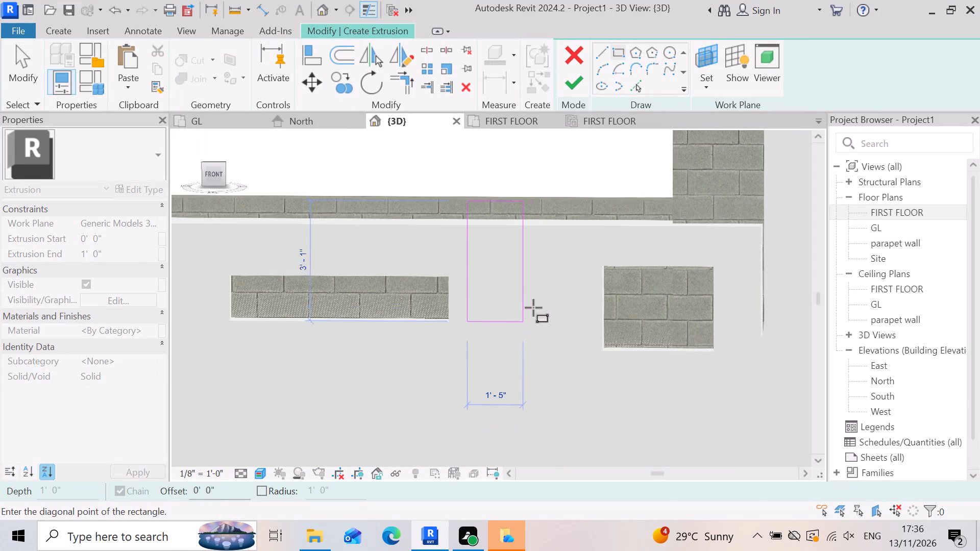
left_click(546, 425)
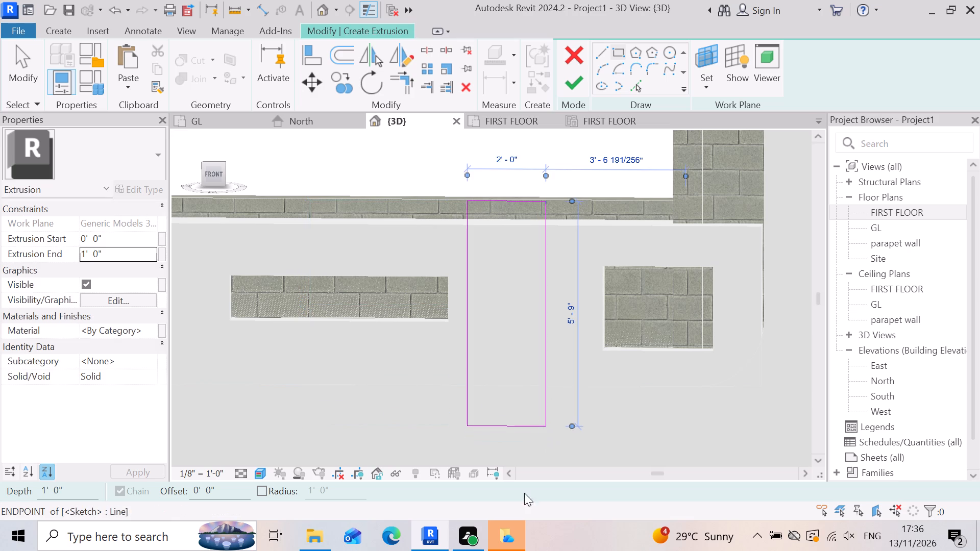
left_click(575, 89)
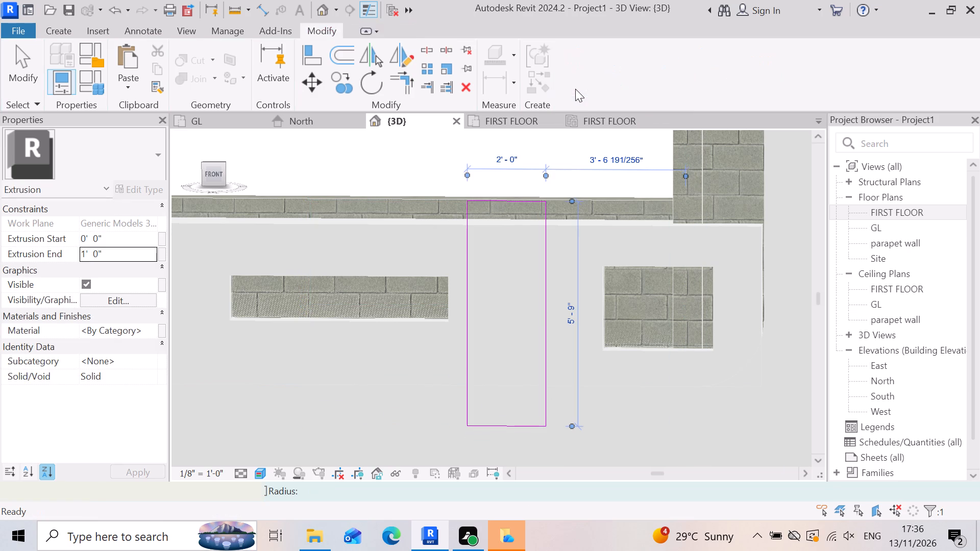
scroll(515, 209, "up", 3)
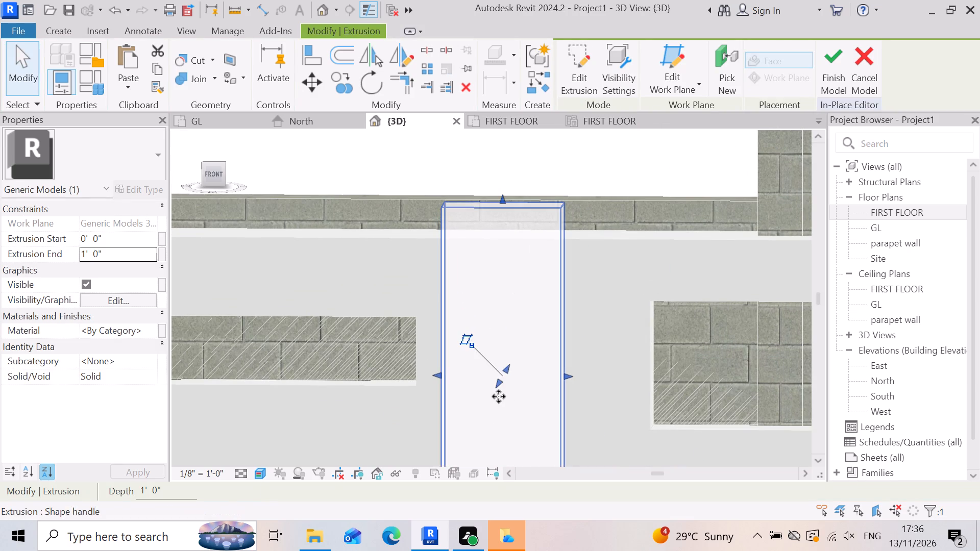
Extend the vertical extrusion's back face through the panel to an extrusion start of about -1'-4 1/2", and finish the in-place model.
left_click_drag(502, 364, 549, 395)
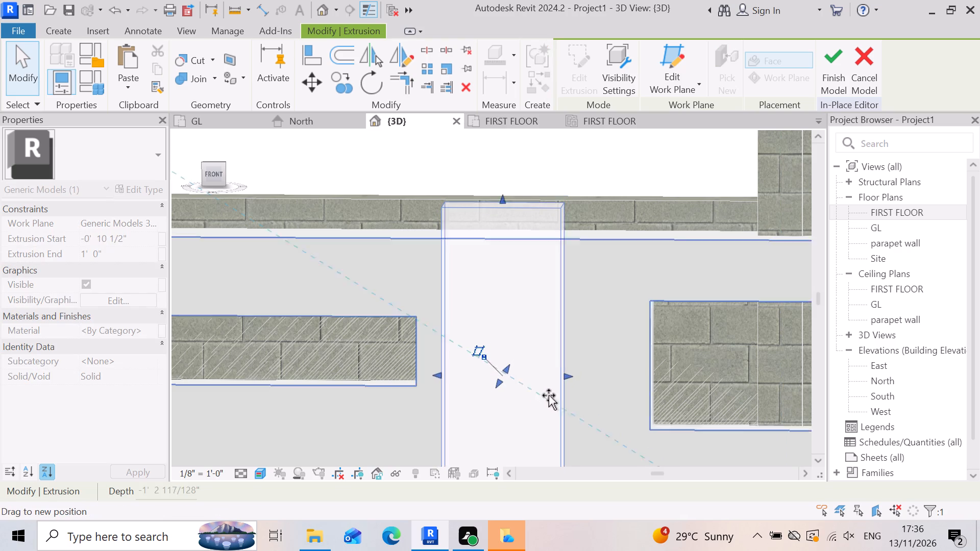
left_click_drag(549, 395, 573, 321)
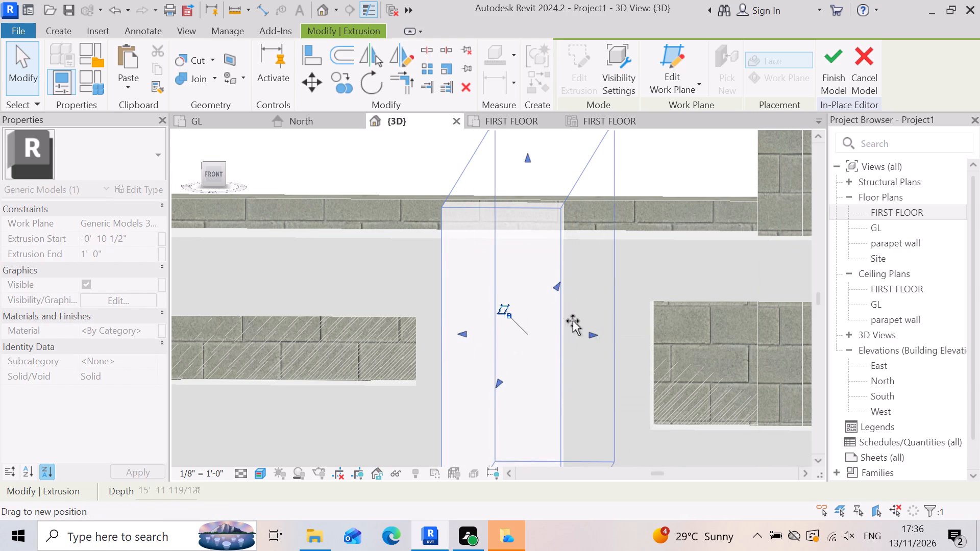
left_click_drag(573, 321, 557, 325)
middle_click(561, 333, "shift")
right_click(561, 333, "shift")
scroll(580, 291, "down", 1)
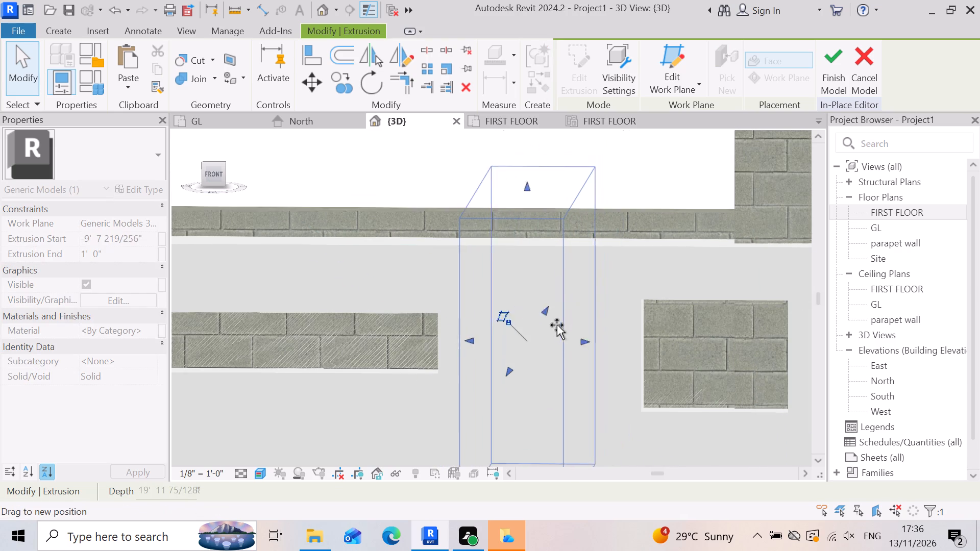
left_click_drag(557, 325, 550, 374)
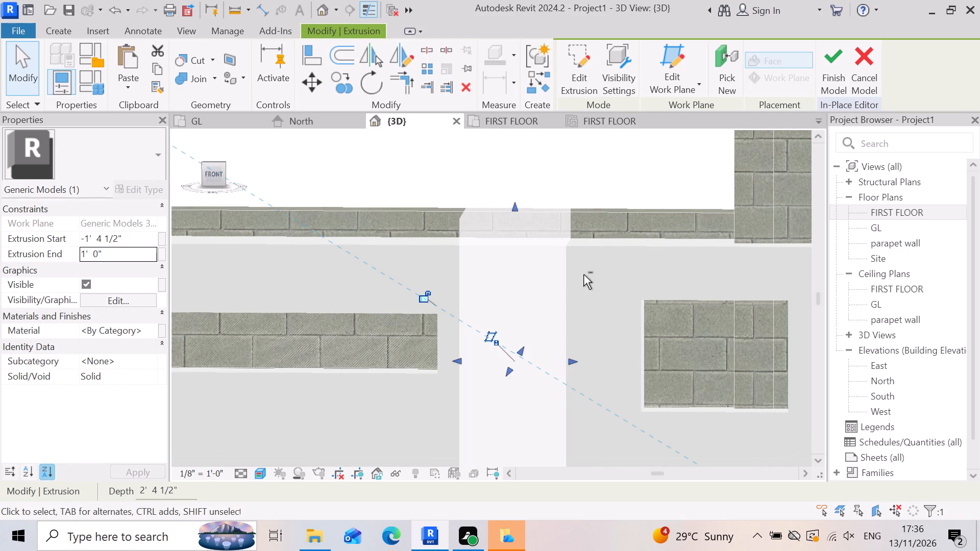
right_click_drag(588, 291, 418, 349, "shift")
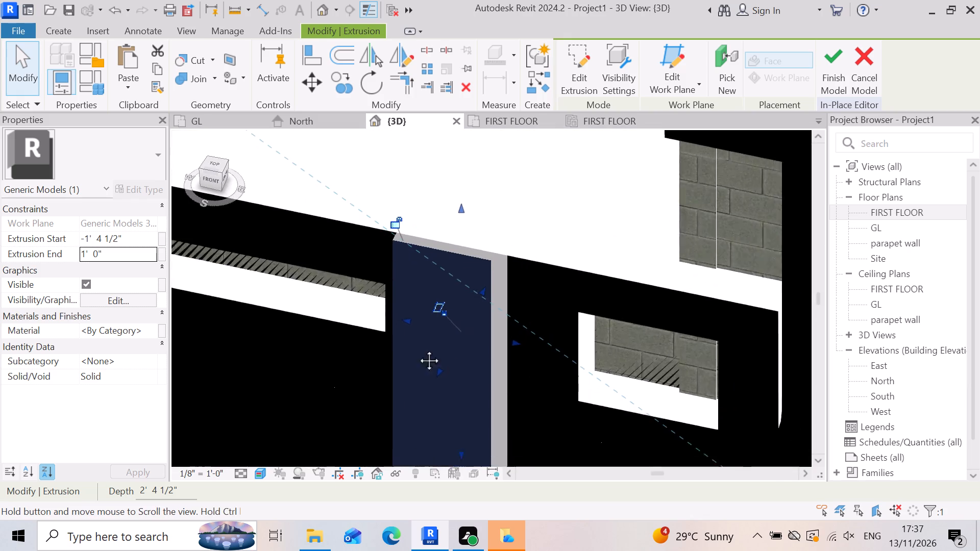
right_click_drag(418, 349, 399, 343, "shift")
scroll(583, 337, "down", 4)
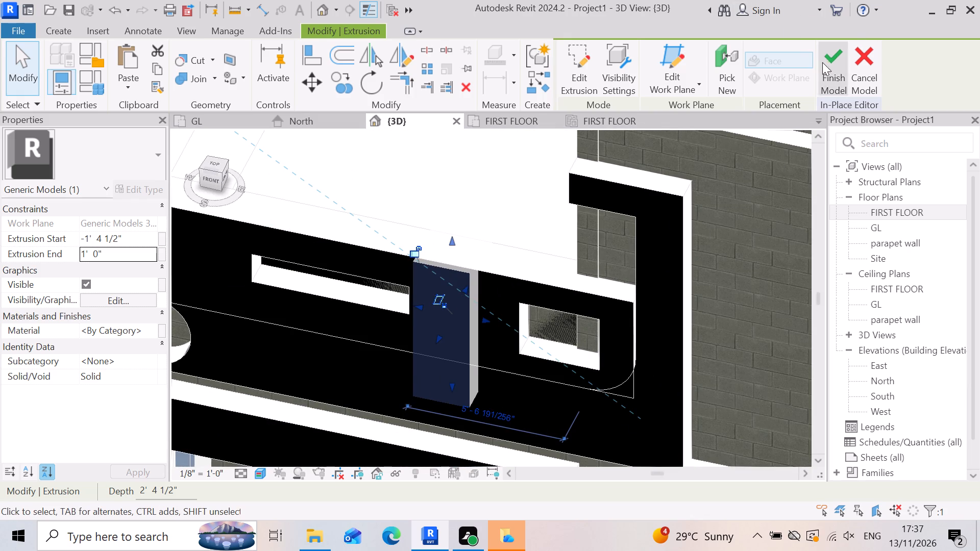
left_click(830, 59)
key("Escape")
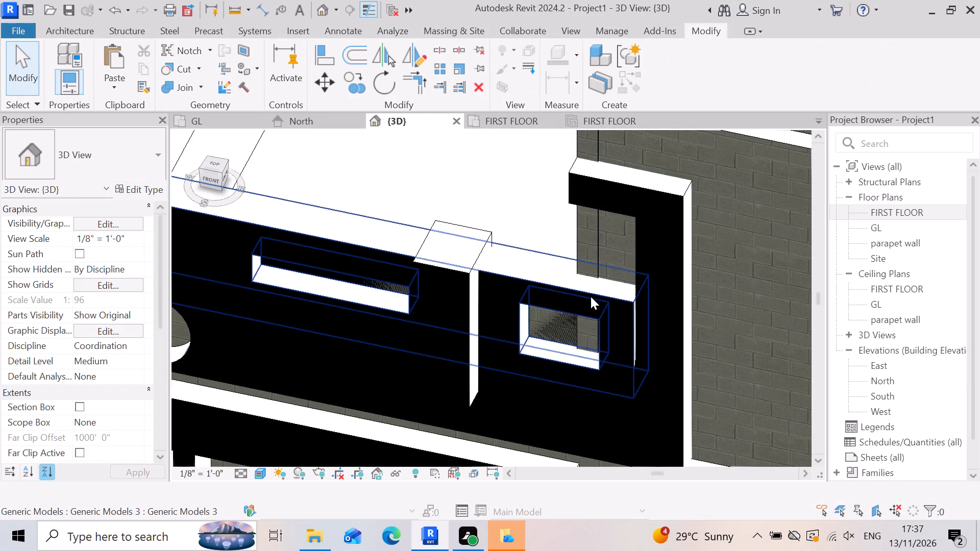
Raise the top of the vertical extrusion between the openings slightly higher above the panel.
scroll(596, 295, "down", 4)
key("Escape")
scroll(545, 321, "down", 5)
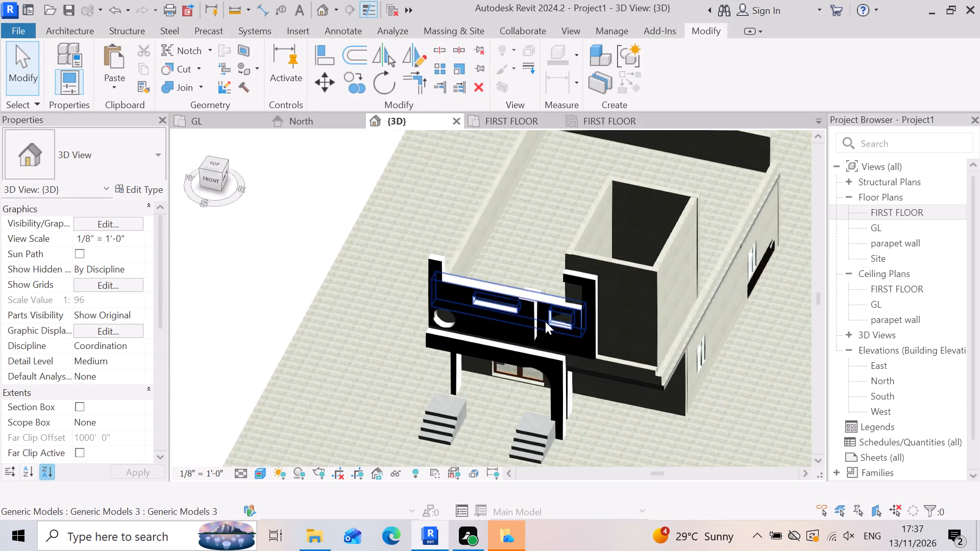
scroll(577, 379, "down", 3)
middle_click_drag(566, 406, 601, 323, "shift")
right_click_drag(564, 392, 601, 323, "shift")
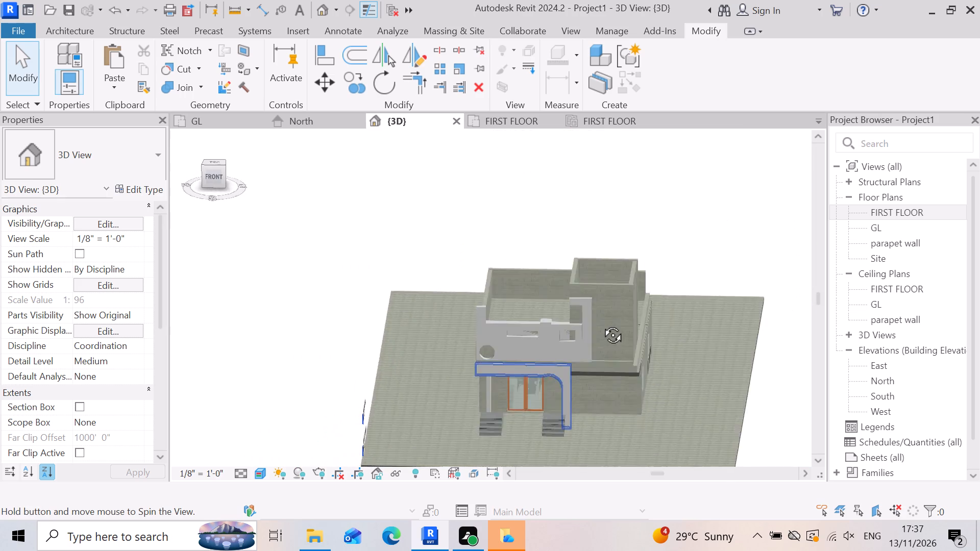
middle_click_drag(601, 323, 603, 321, "shift")
right_click_drag(601, 323, 603, 321, "shift")
scroll(548, 335, "up", 4)
left_click_drag(545, 302, 550, 310)
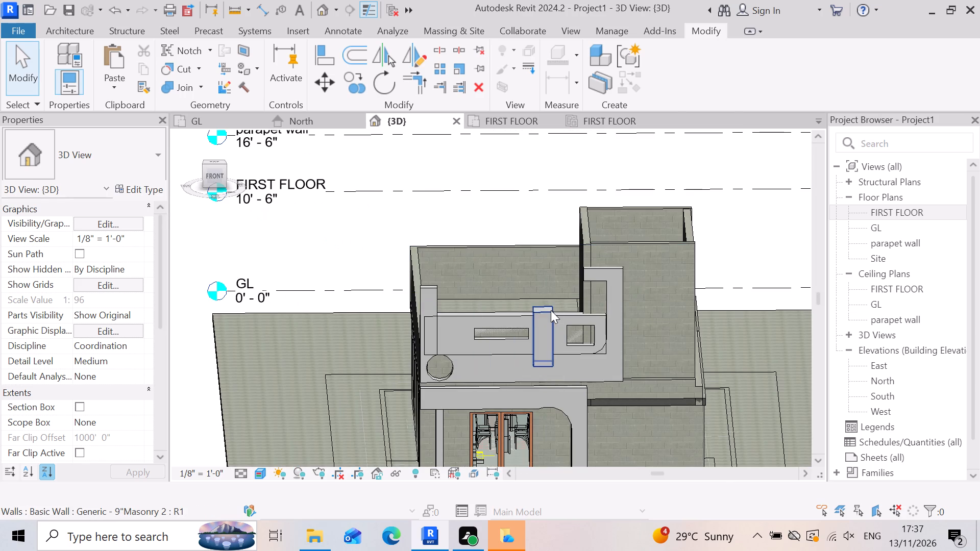
scroll(547, 295, "up", 4)
left_click_drag(540, 317, 538, 303)
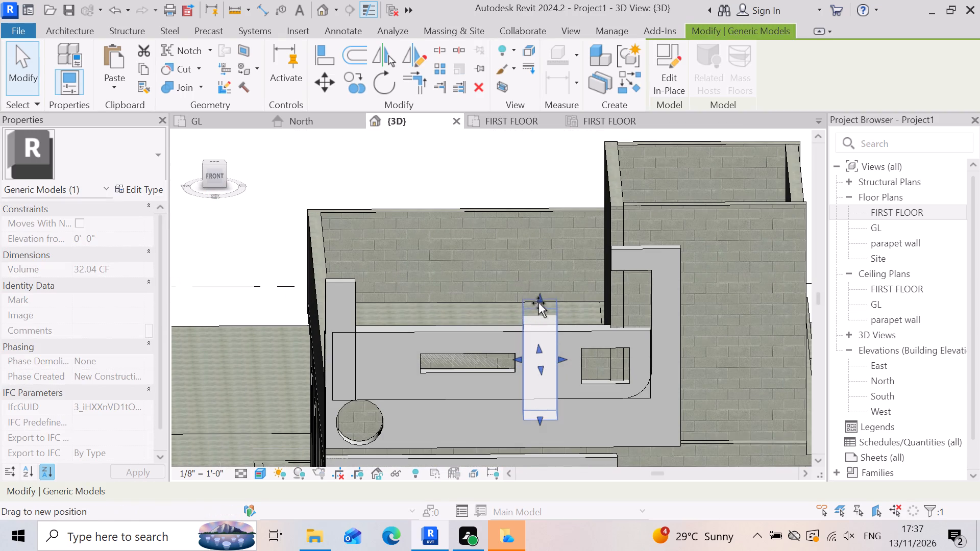
left_click_drag(538, 303, 539, 301)
key("Escape")
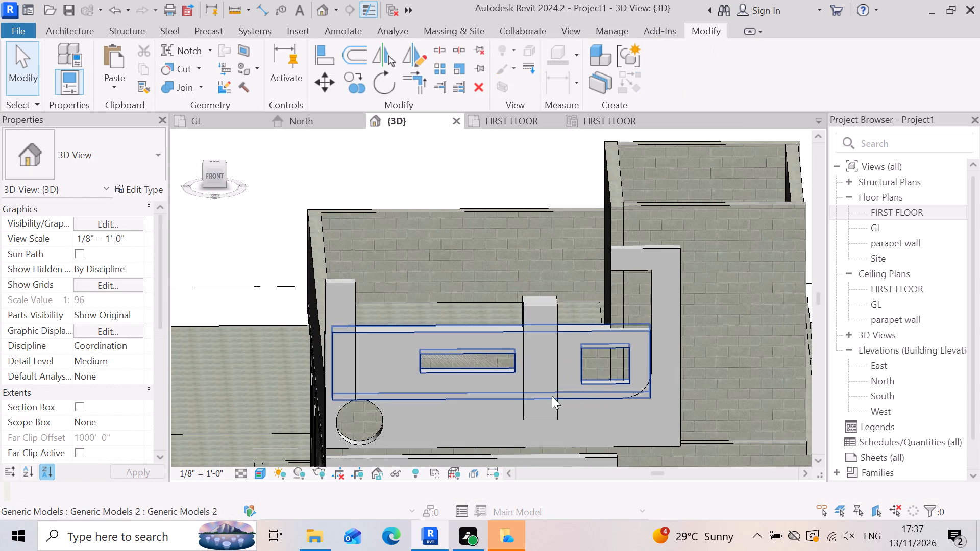
left_click(547, 331)
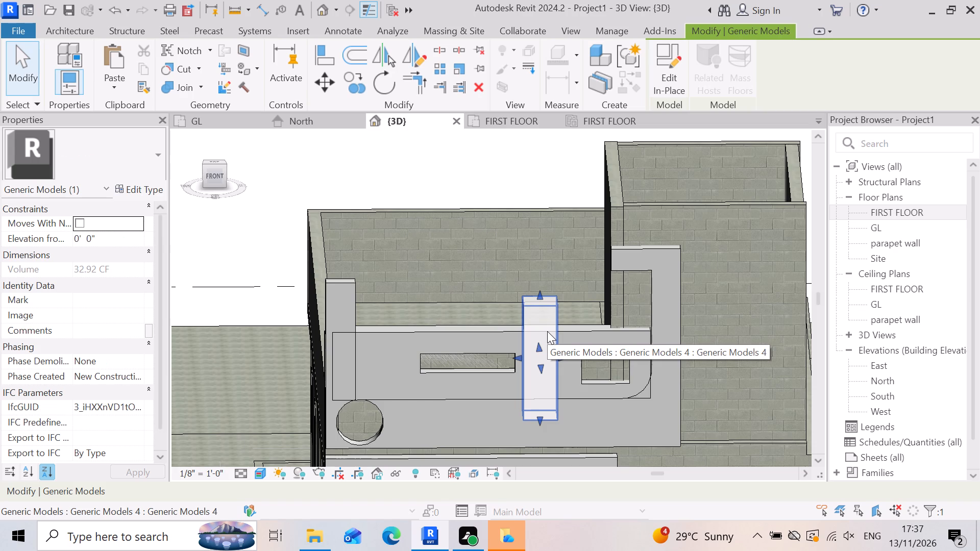
left_click(256, 262)
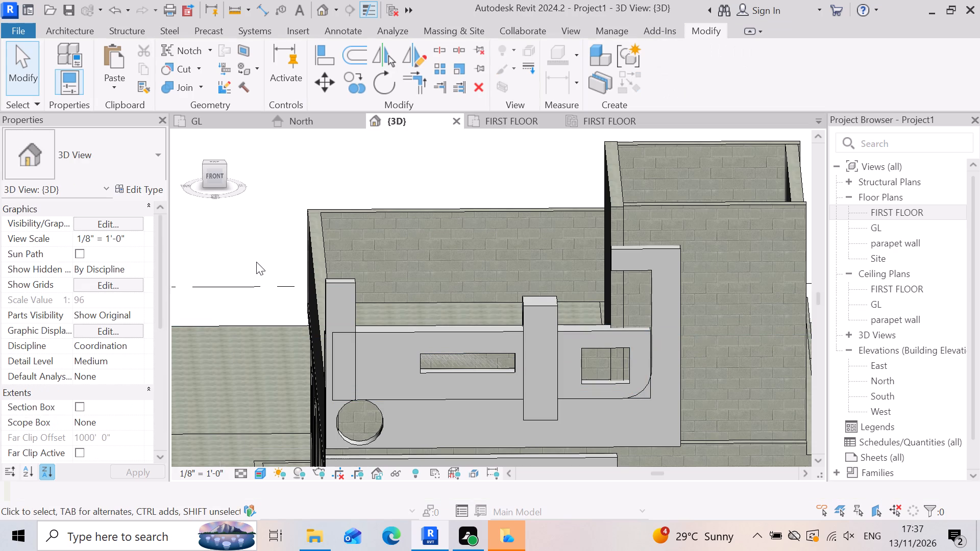
Raise the vertical extrusion's top further, roughly level with the top of the frame's short vertical strip.
scroll(435, 261, "up", 2)
scroll(629, 414, "up", 1)
left_click(575, 302)
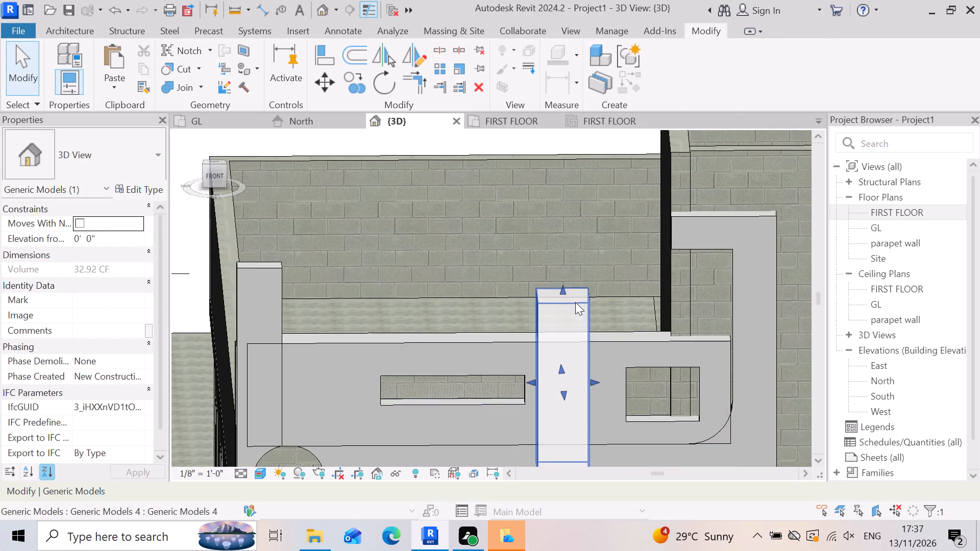
left_click_drag(562, 289, 561, 266)
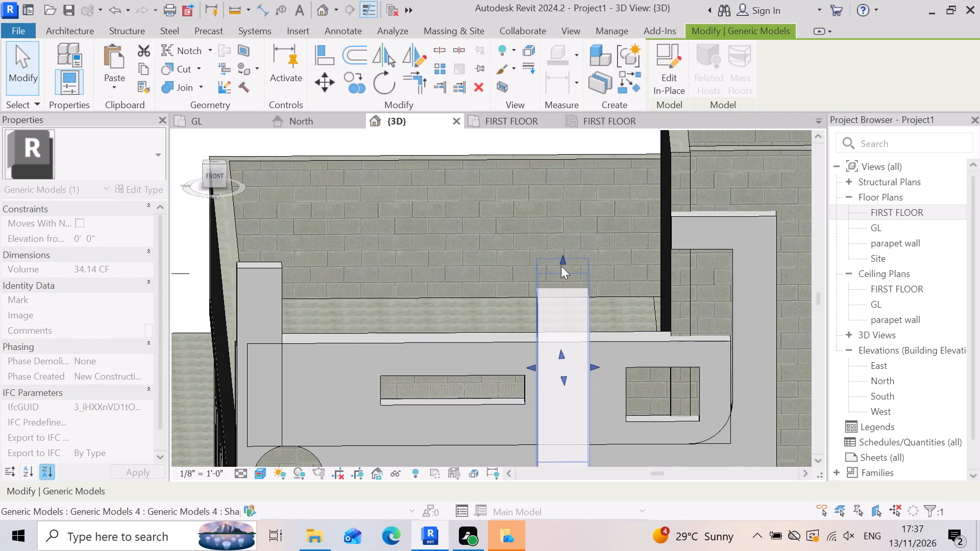
scroll(664, 265, "down", 3)
left_click(315, 219)
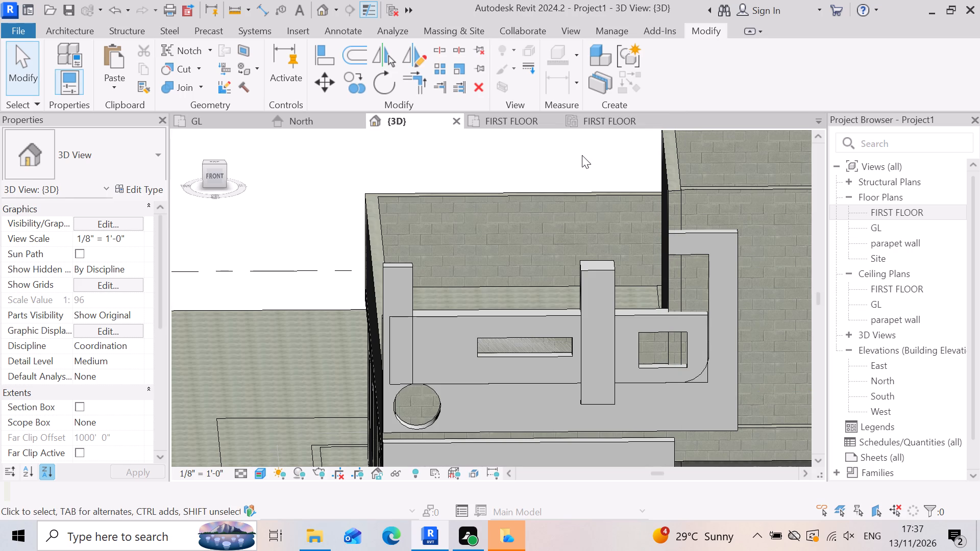
Sketch a 2' x 4' ACT System ceiling on level GL as a narrow rectangle about 13'-8" long, spanning the two vertical strips' tops.
scroll(462, 475, "up", 1)
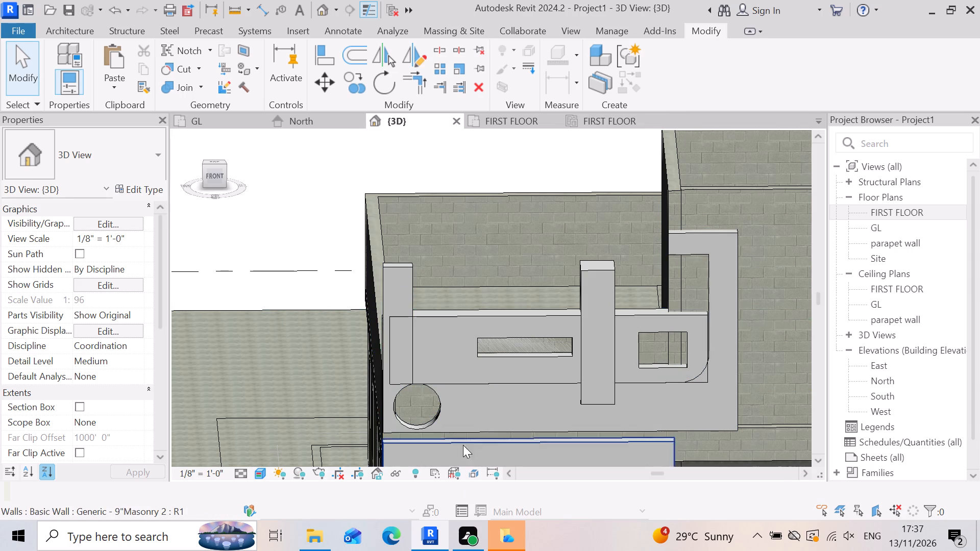
scroll(470, 357, "up", 4)
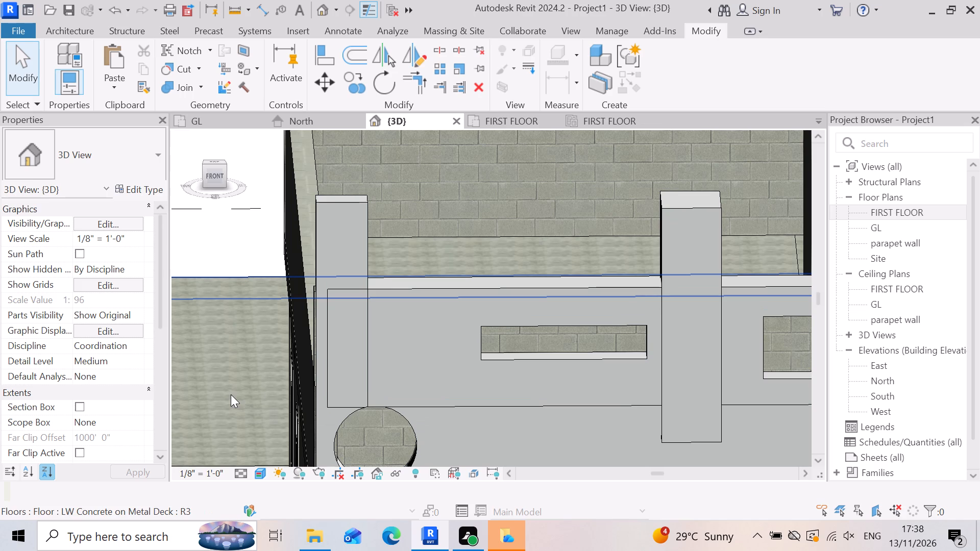
scroll(491, 469, "down", 2)
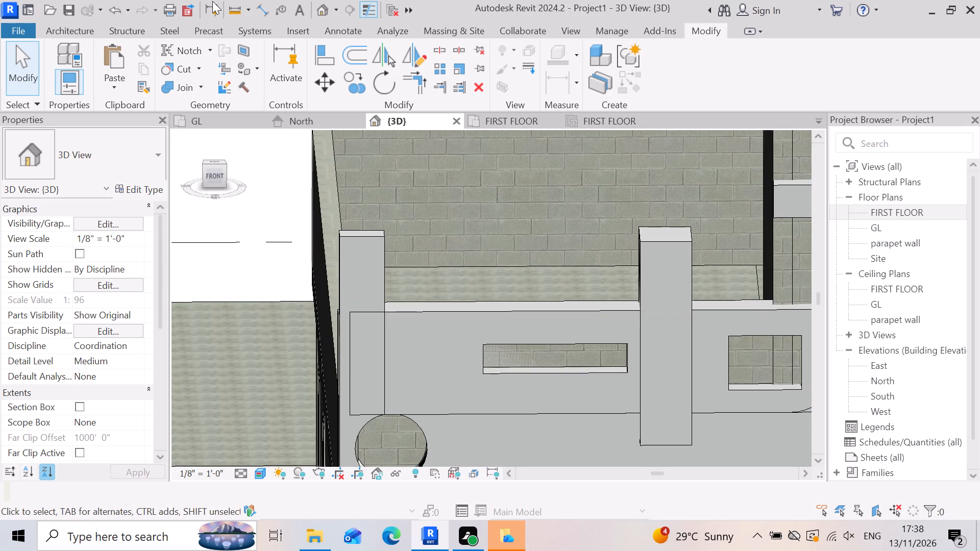
left_click(72, 33)
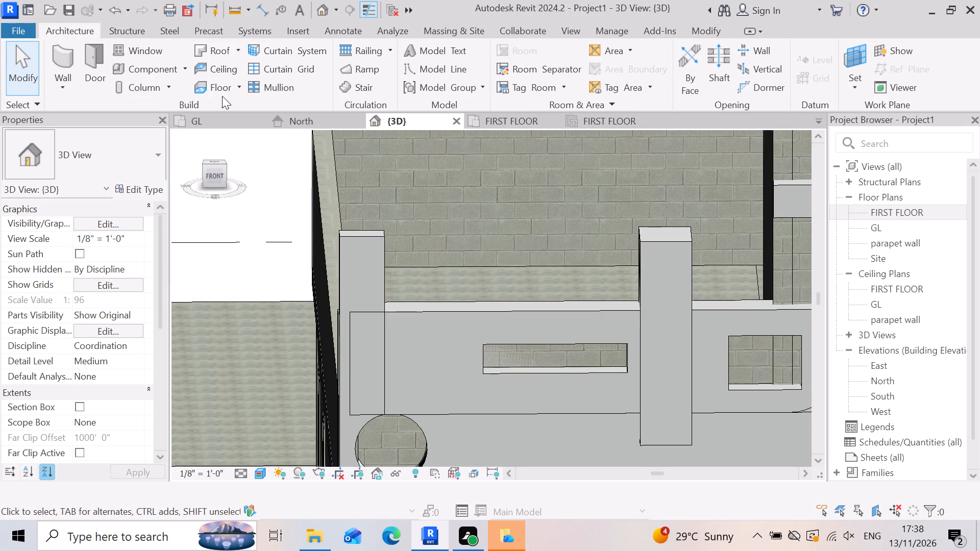
left_click(228, 67)
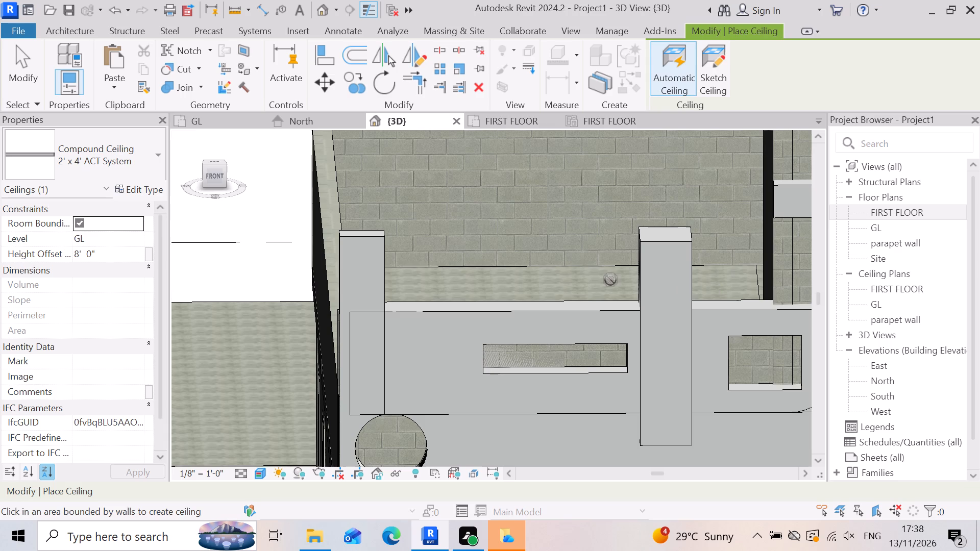
double_click(710, 60)
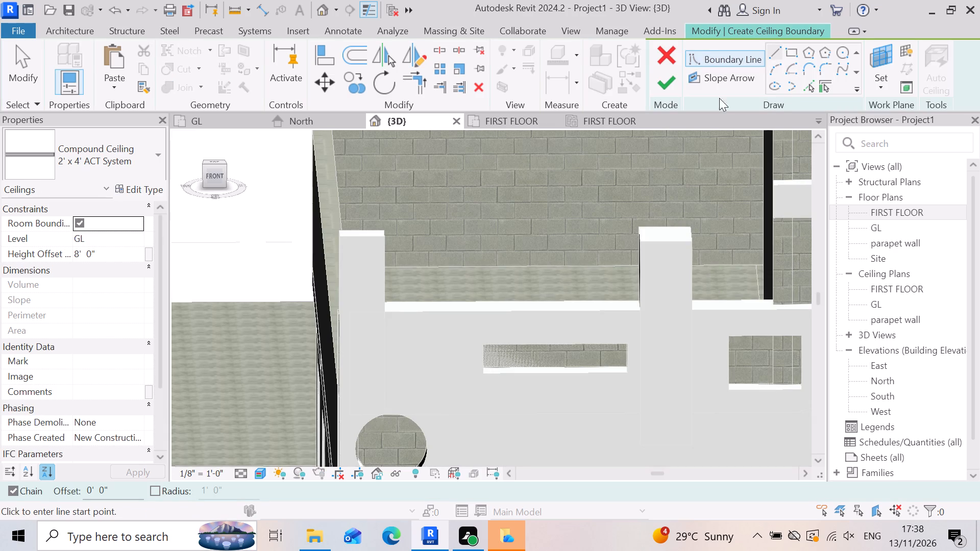
left_click(787, 50)
scroll(338, 216, "up", 3)
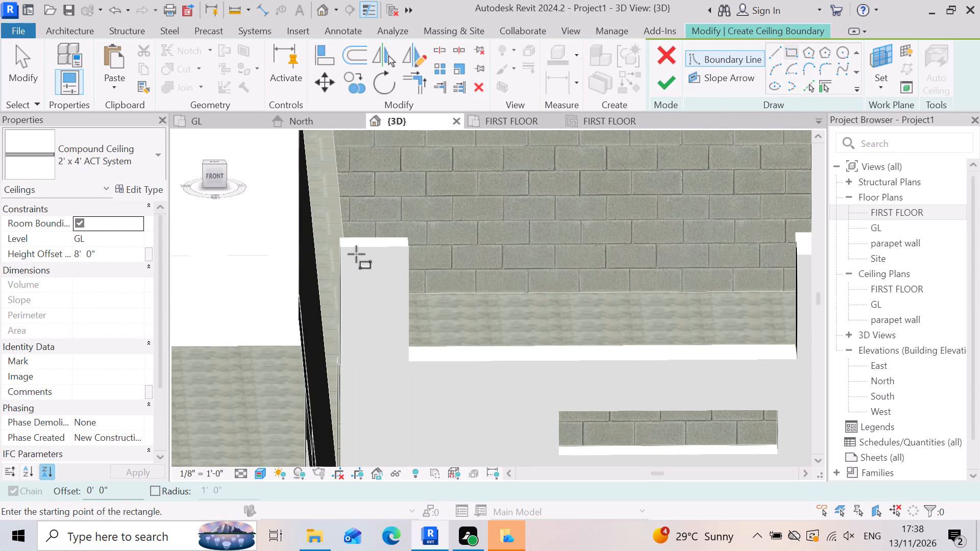
left_click(341, 249)
scroll(310, 267, "down", 3)
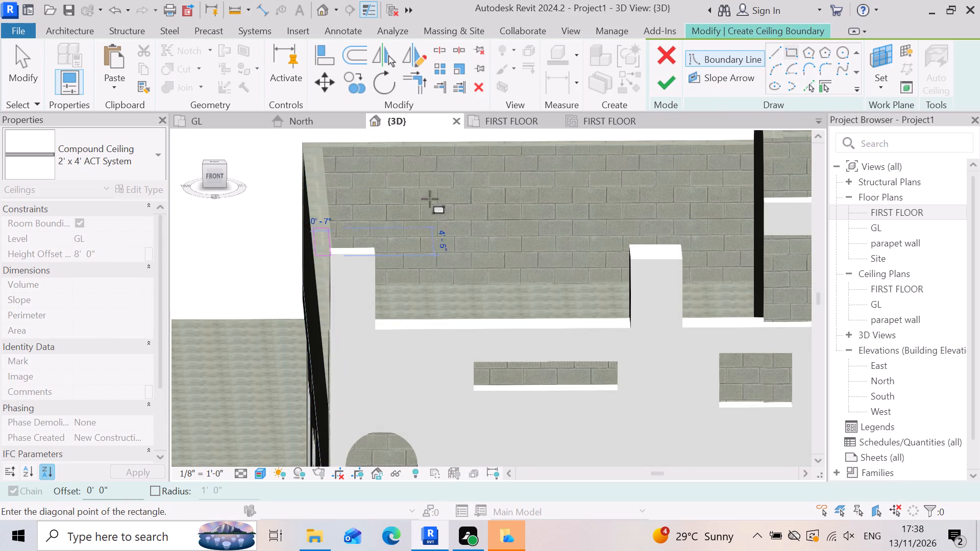
scroll(678, 241, "up", 4)
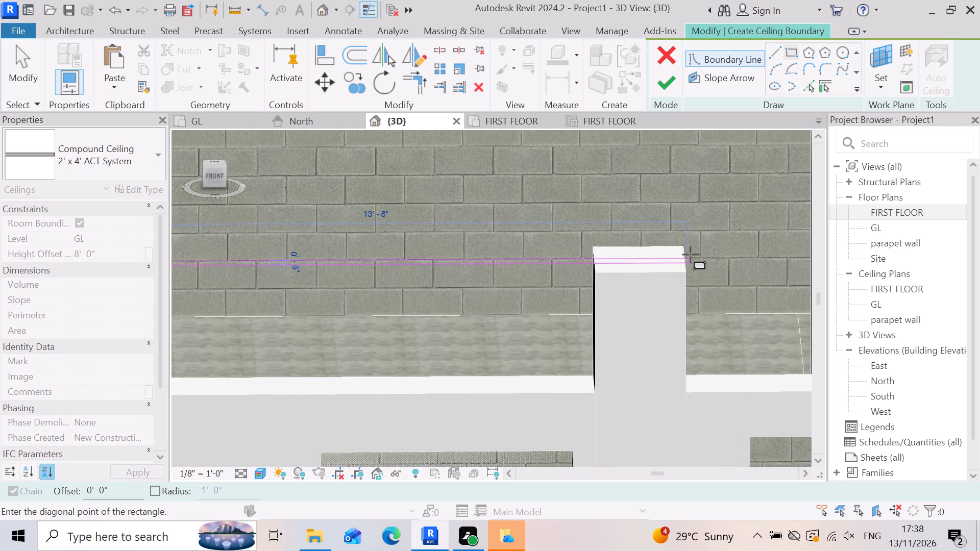
left_click(690, 246)
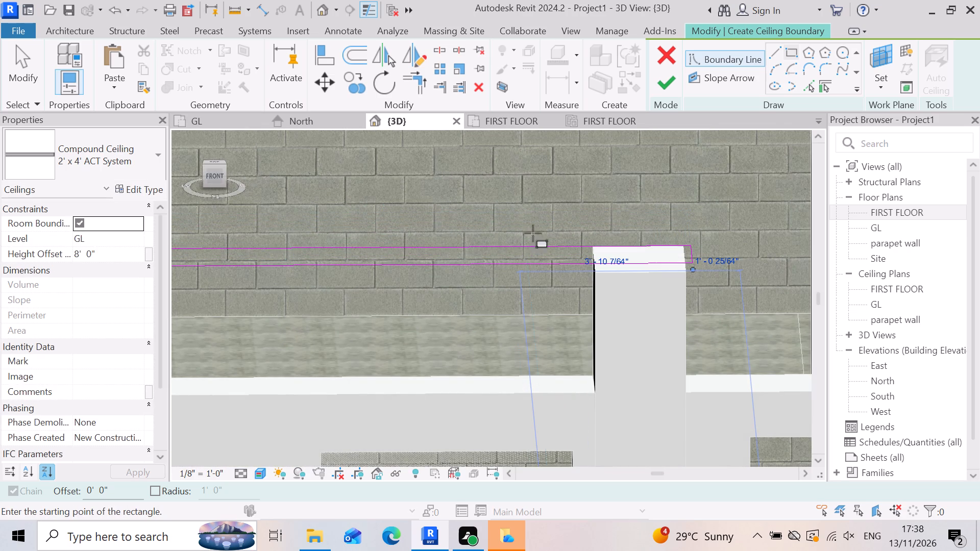
left_click(674, 82)
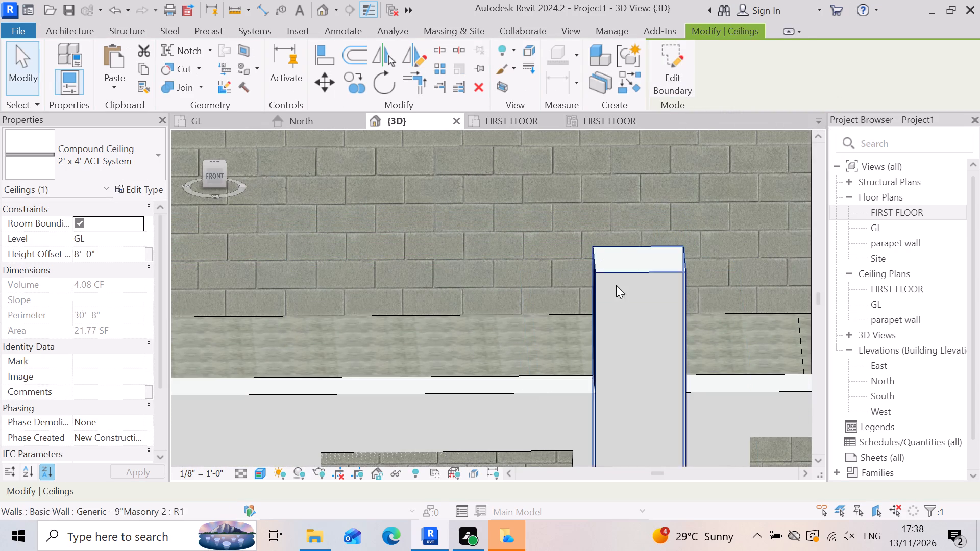
Check the new ceiling's placement relative to the vertical strips from the front, from below and at an angle.
scroll(622, 288, "down", 3)
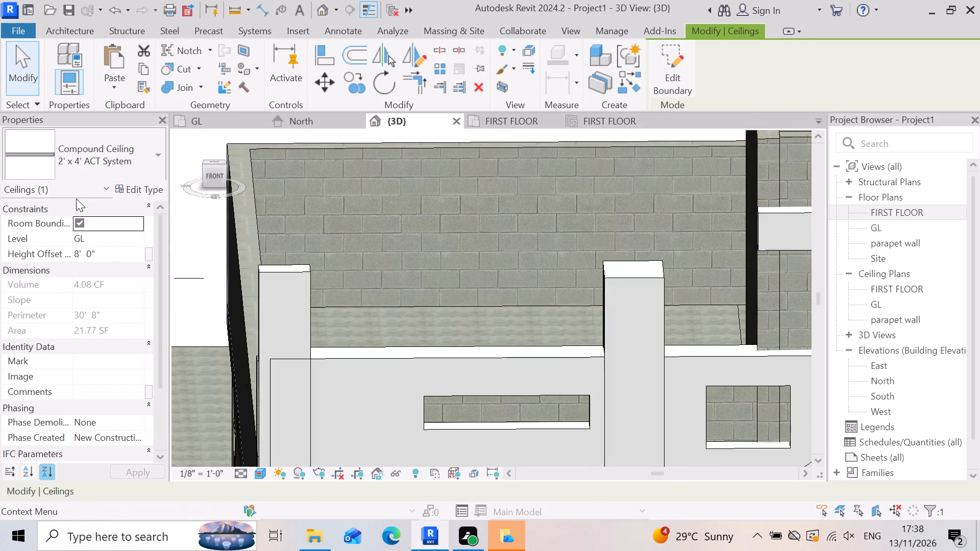
scroll(498, 240, "down", 9)
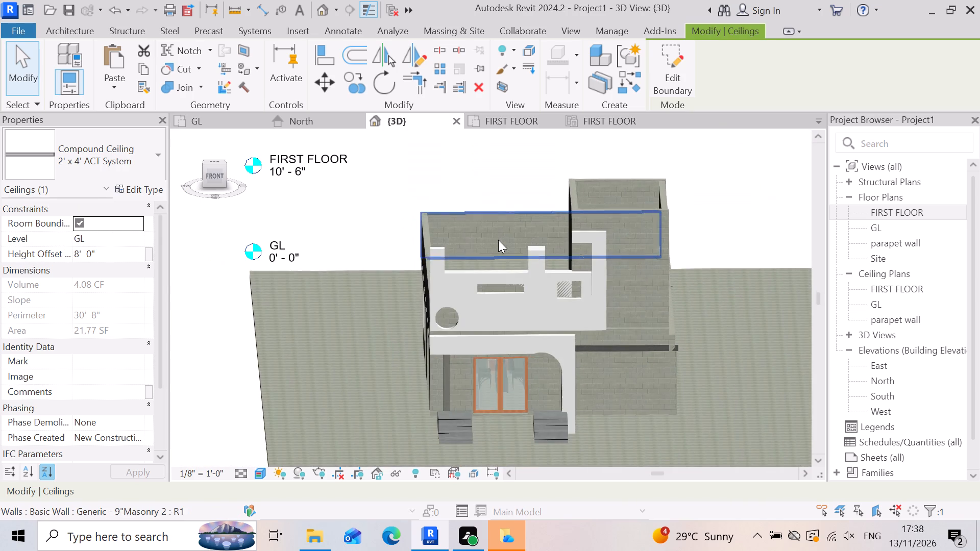
scroll(483, 285, "up", 2)
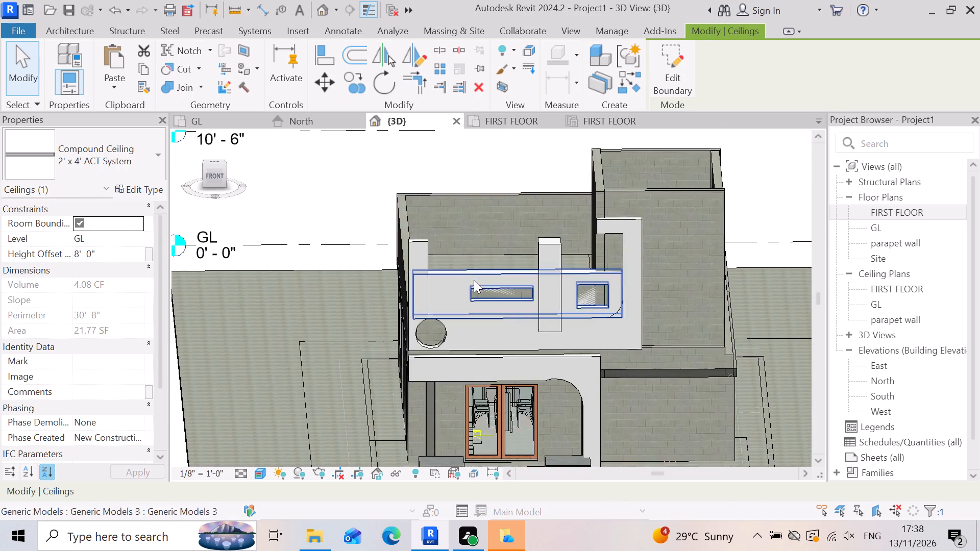
scroll(469, 259, "down", 3)
middle_click_drag(422, 317, 425, 279, "shift")
right_click_drag(420, 315, 425, 279, "shift")
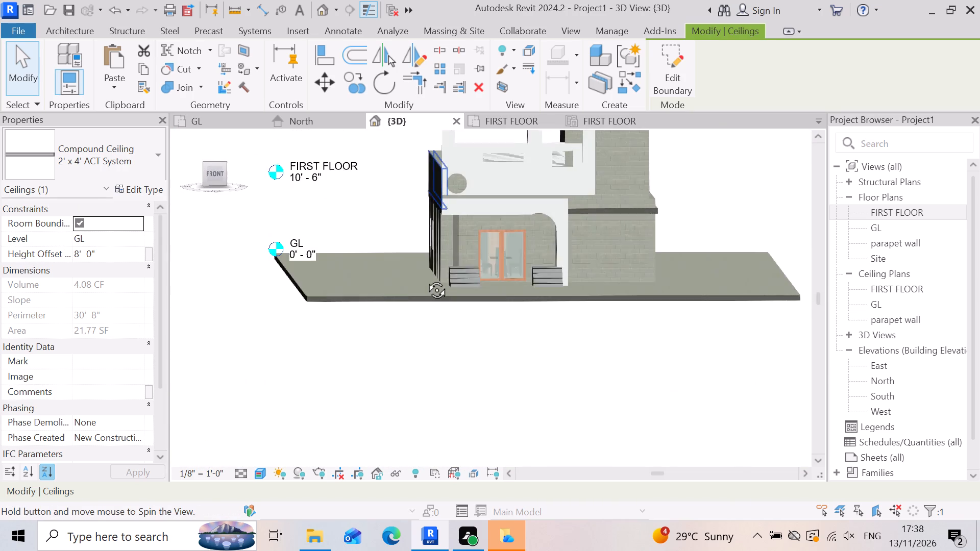
middle_click_drag(425, 279, 441, 322, "shift")
right_click_drag(425, 279, 441, 322, "shift")
scroll(662, 270, "up", 4)
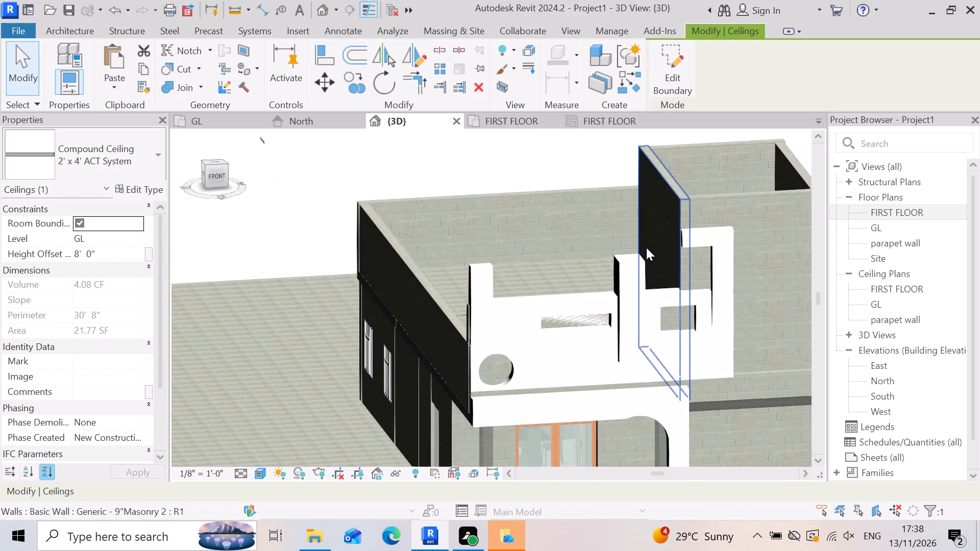
scroll(690, 281, "up", 3)
key("Escape")
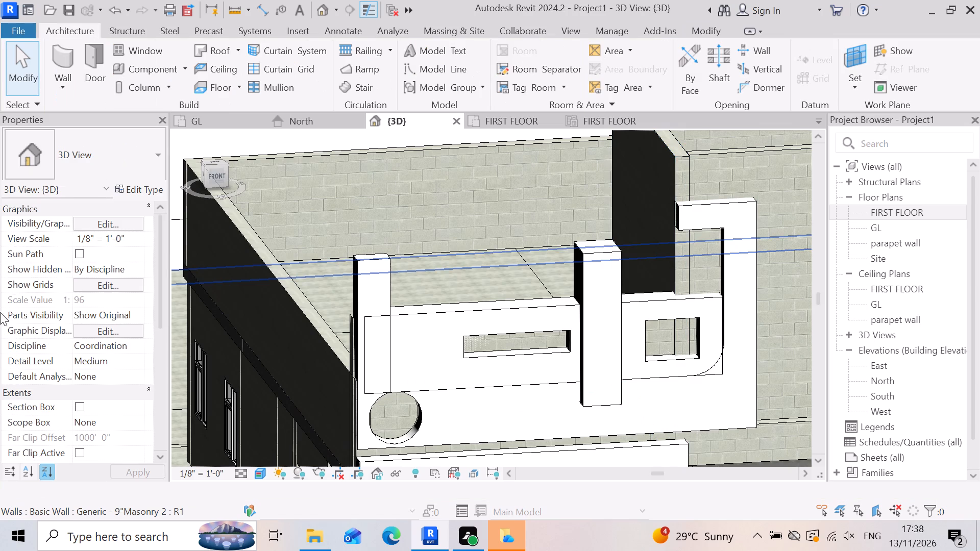
key("Escape")
scroll(315, 278, "up", 3)
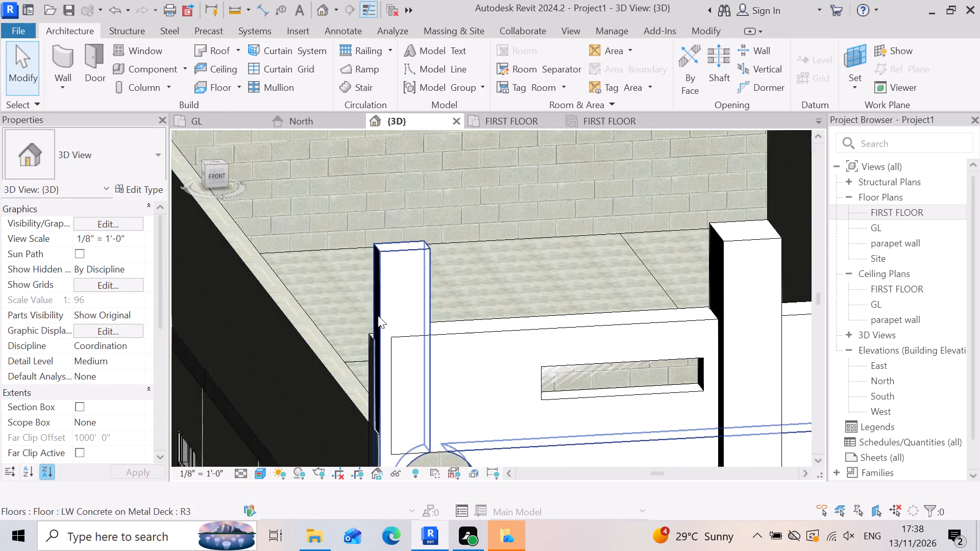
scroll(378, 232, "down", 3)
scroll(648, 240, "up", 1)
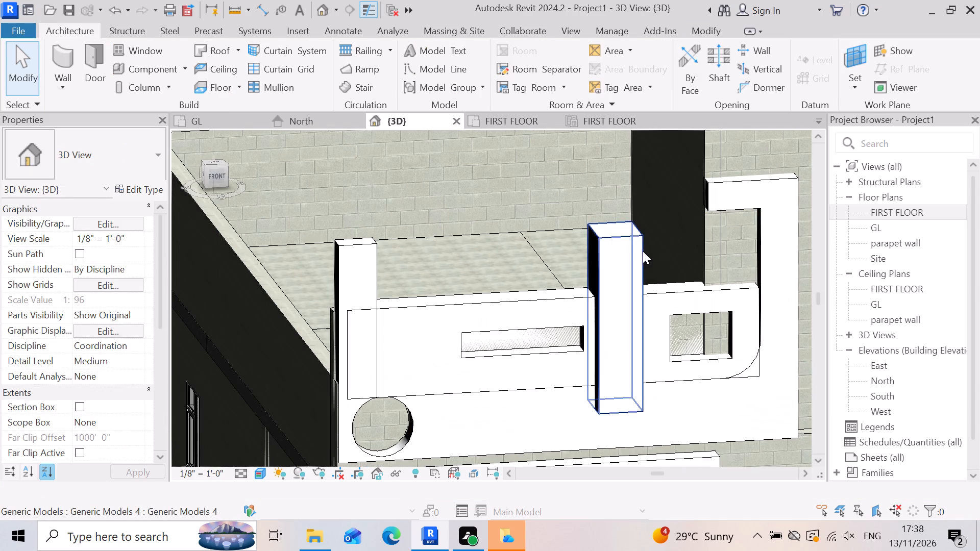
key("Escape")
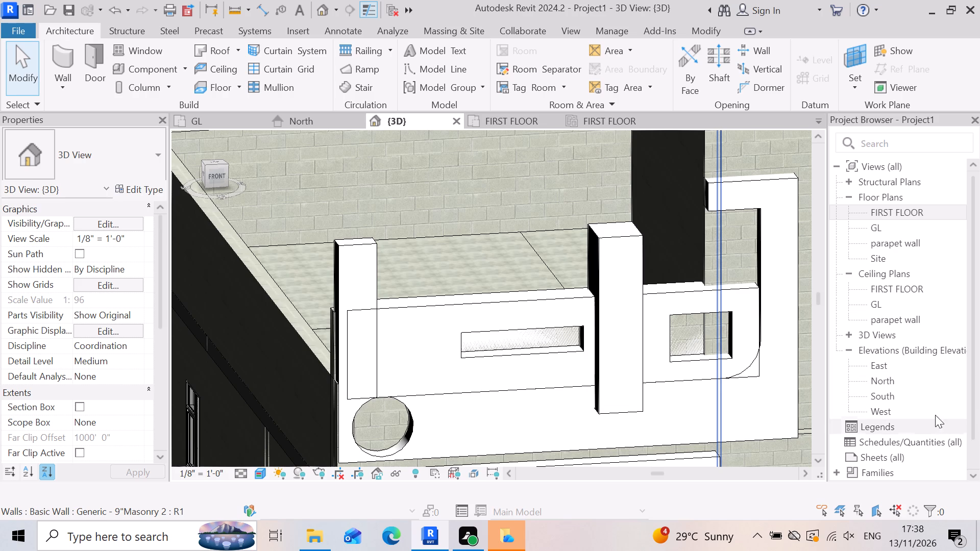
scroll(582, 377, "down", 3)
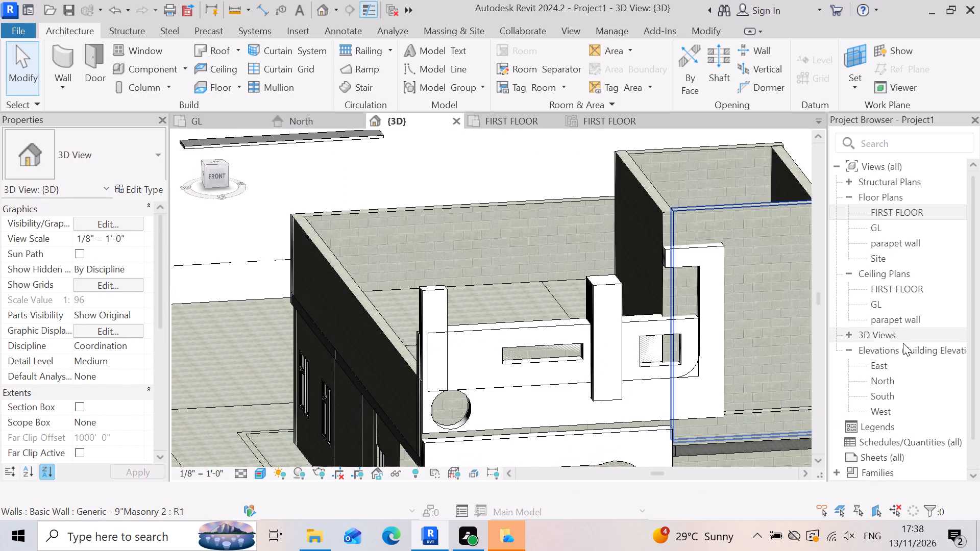
Begin a sketched 2' x 4' ACT System ceiling in the FIRST FLOOR ceiling plan, around the facade's frame and panel.
double_click(909, 288)
scroll(359, 359, "up", 3)
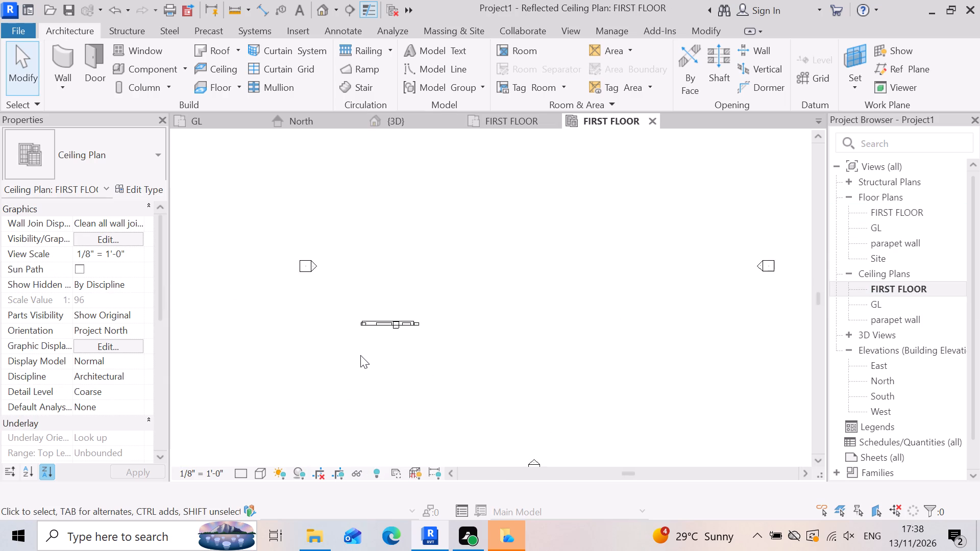
scroll(360, 355, "up", 15)
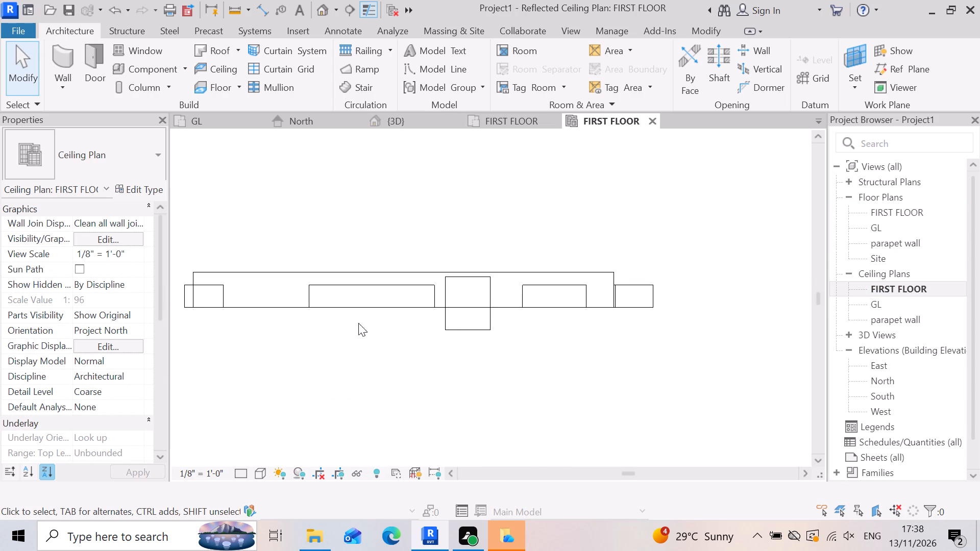
scroll(358, 323, "up", 1)
scroll(525, 291, "up", 1)
scroll(679, 331, "down", 2)
scroll(348, 318, "up", 3)
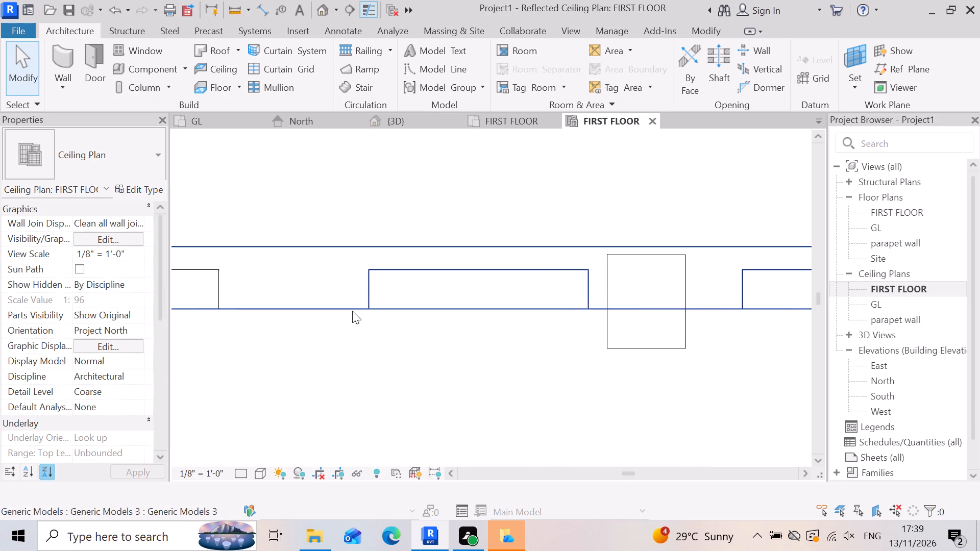
scroll(593, 275, "down", 3)
scroll(305, 294, "up", 3)
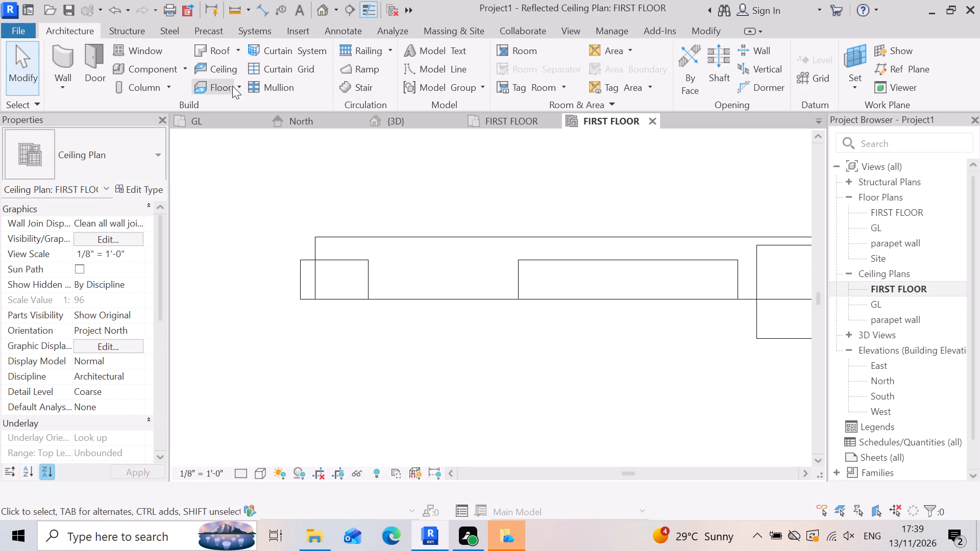
left_click(217, 72)
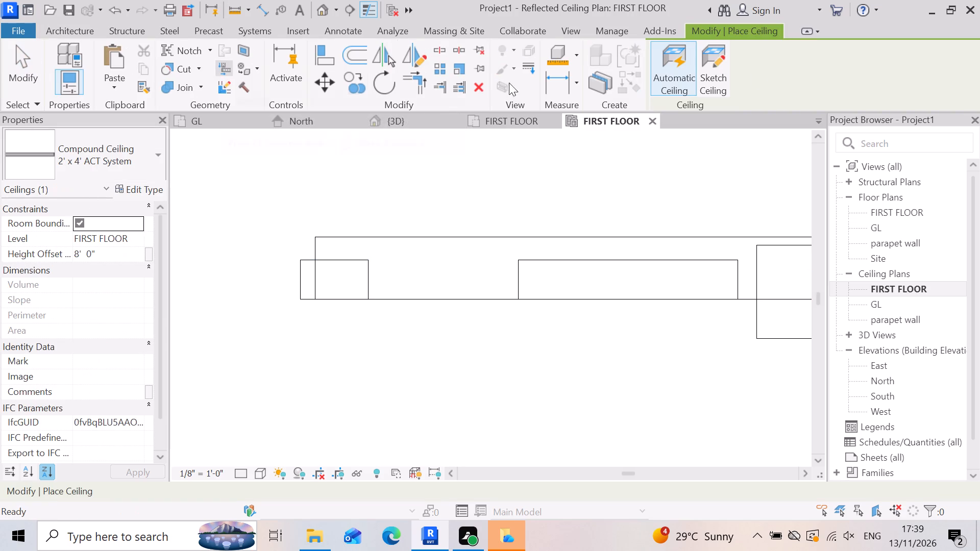
left_click(712, 57)
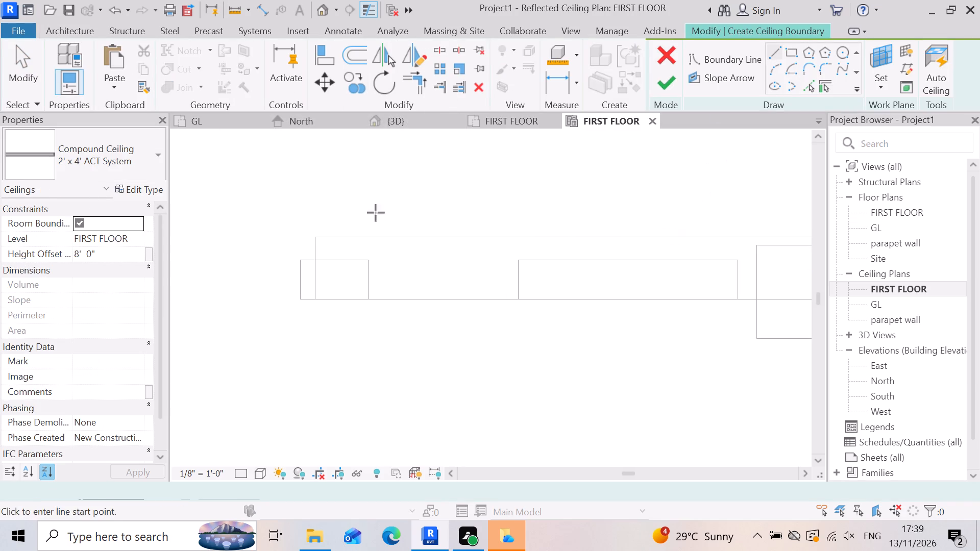
scroll(360, 266, "up", 3)
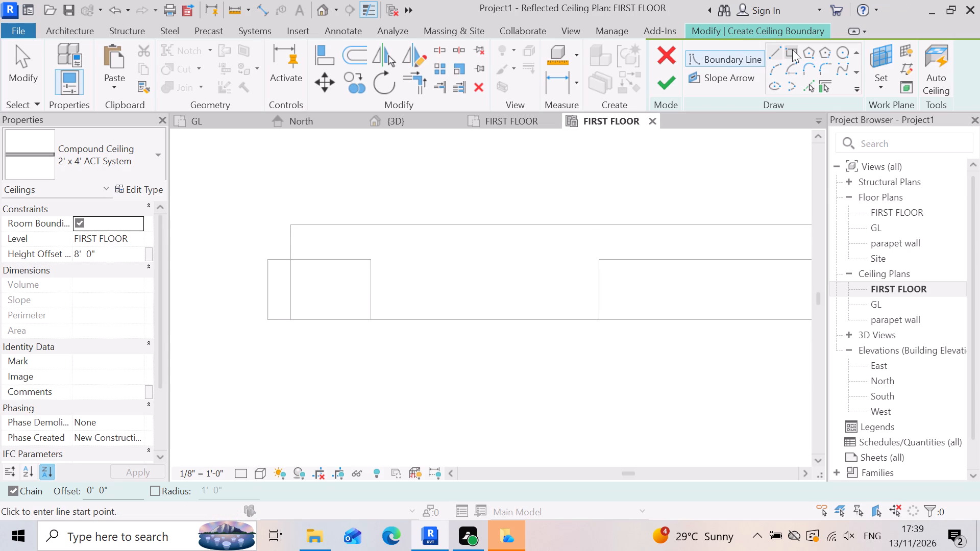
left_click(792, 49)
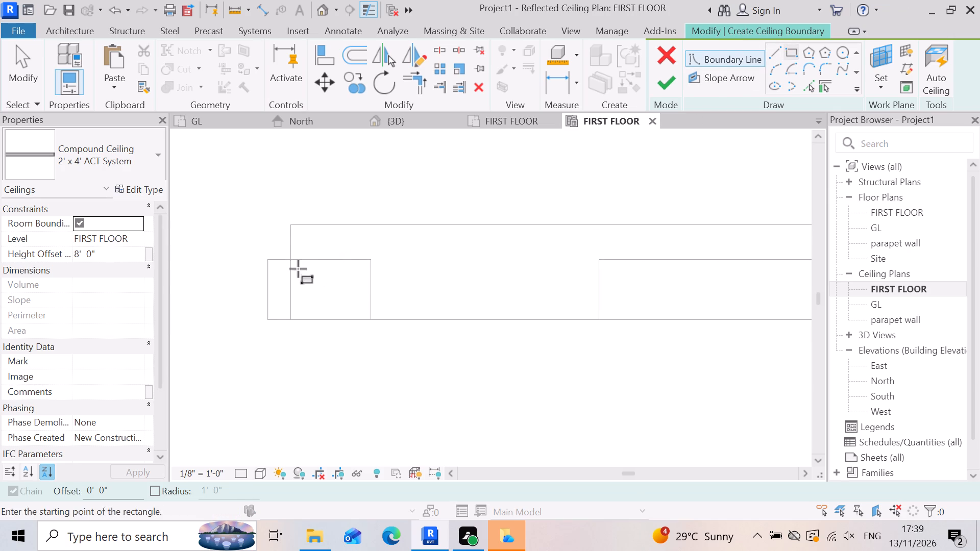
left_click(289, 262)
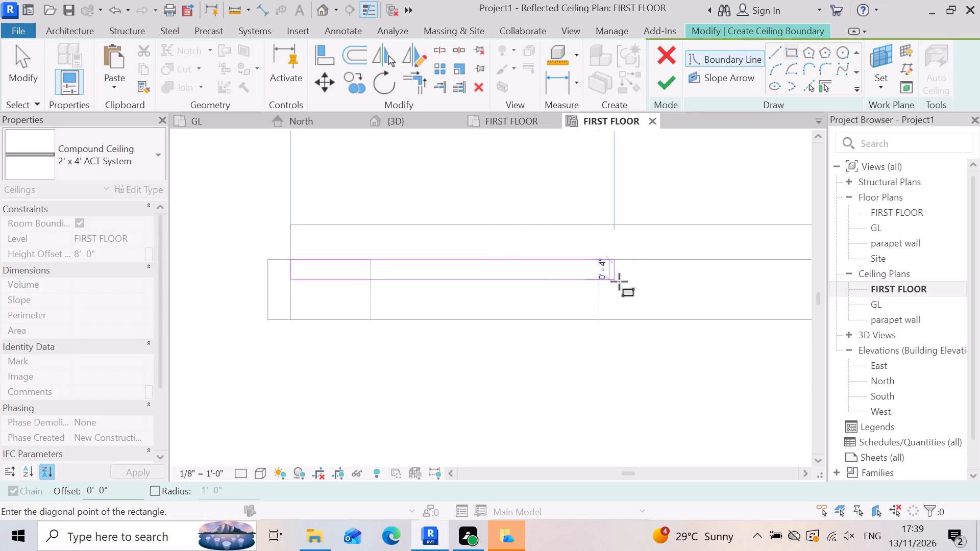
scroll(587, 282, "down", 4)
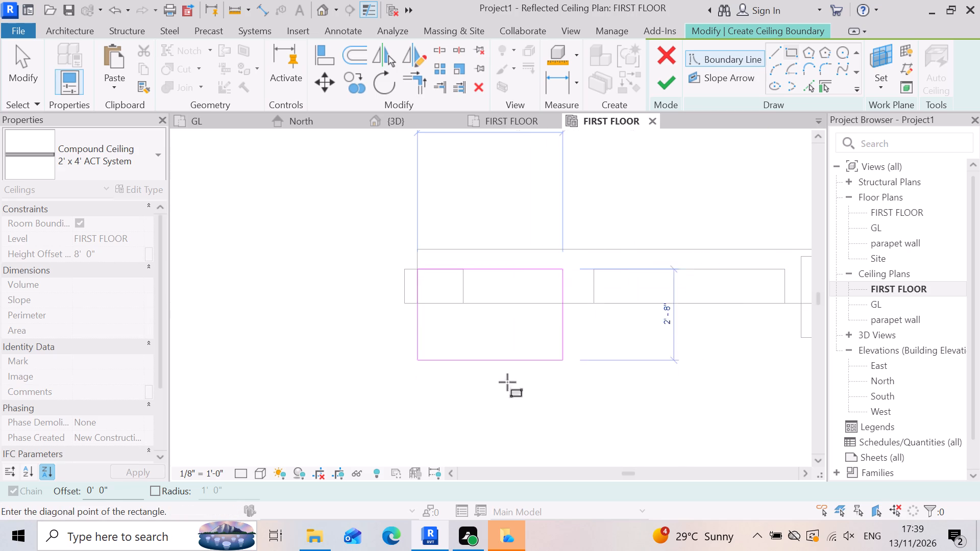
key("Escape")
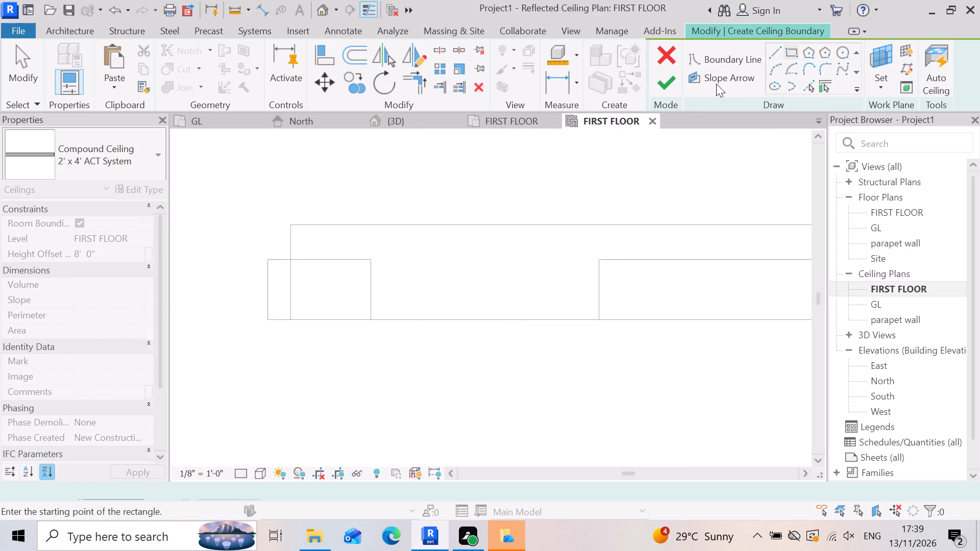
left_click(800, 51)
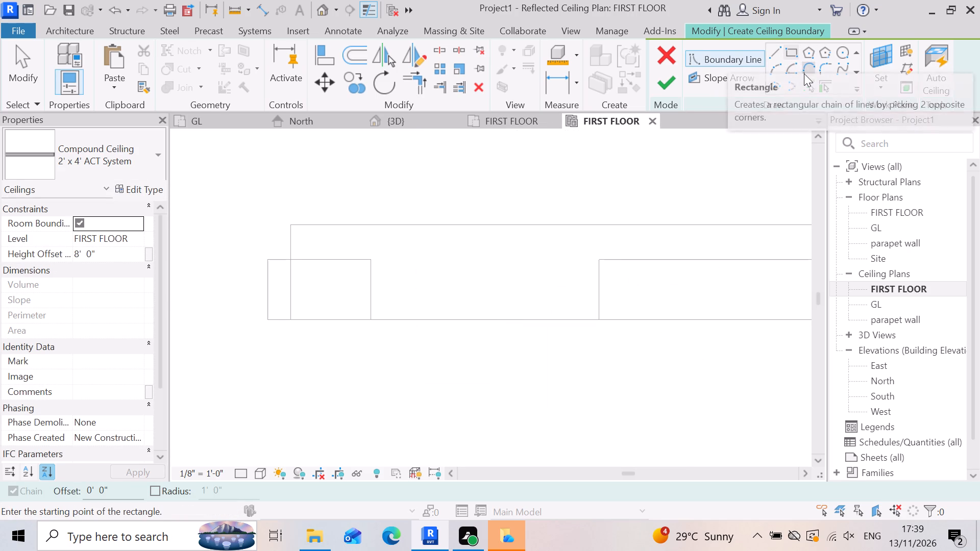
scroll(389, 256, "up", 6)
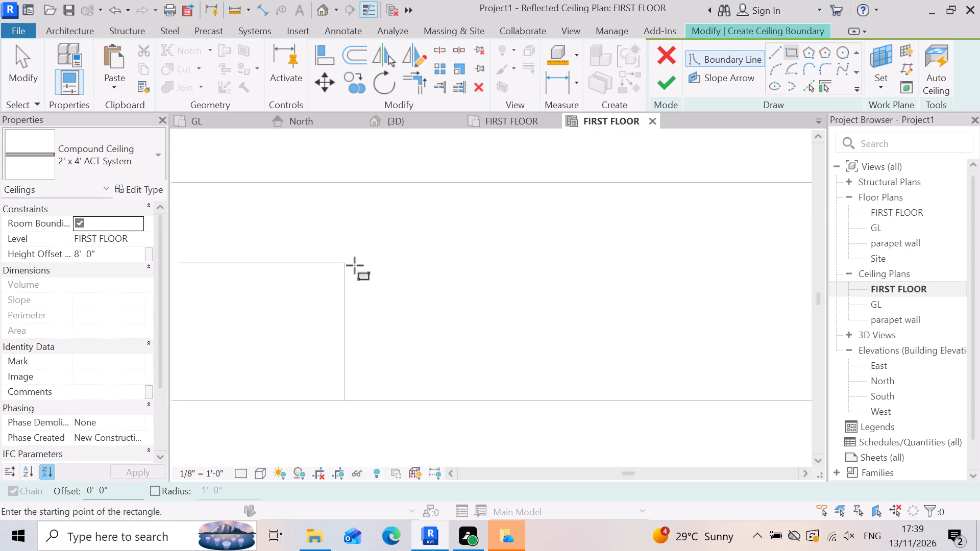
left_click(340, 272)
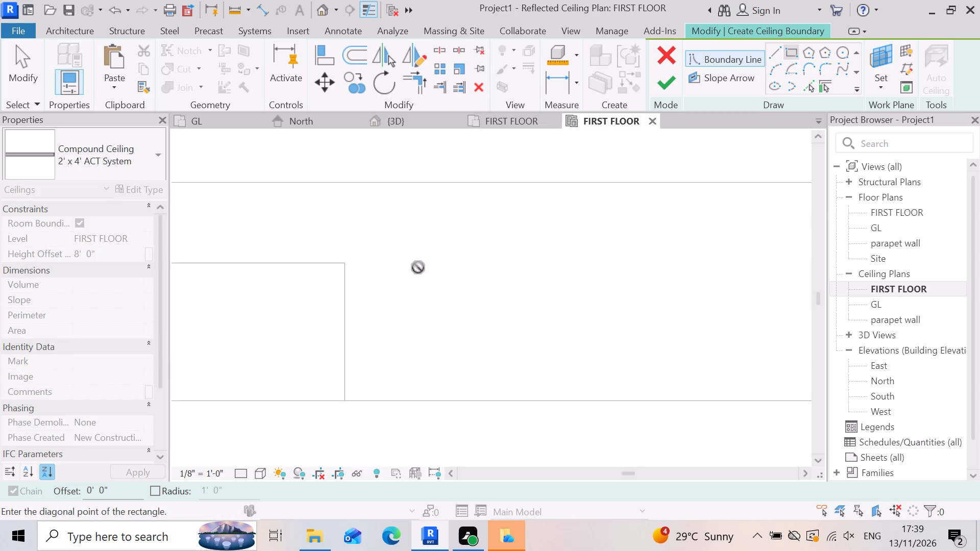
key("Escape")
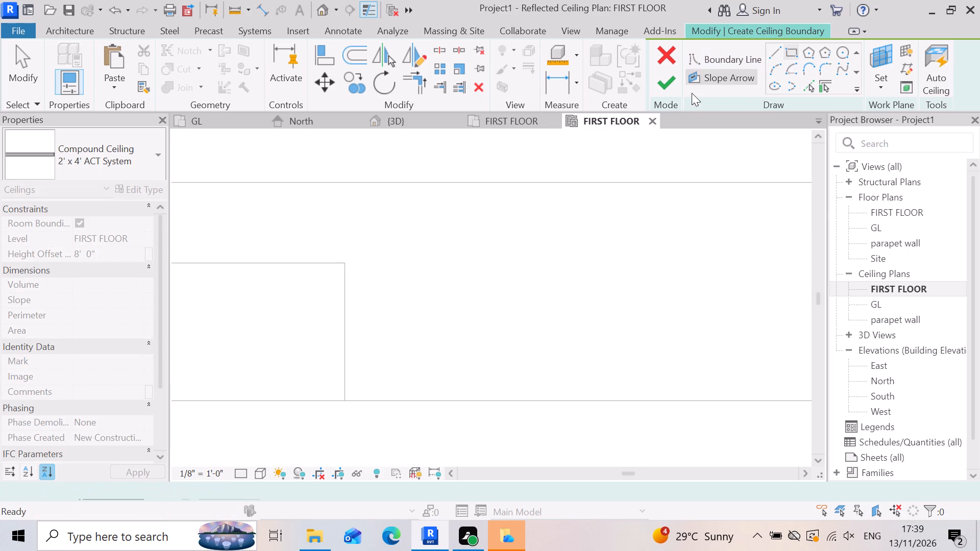
Sketch the ceiling boundary as a rectangle about 1.3" wide from the end strip's inner corner to the elongated opening's near edge, and finish it.
left_click(790, 55)
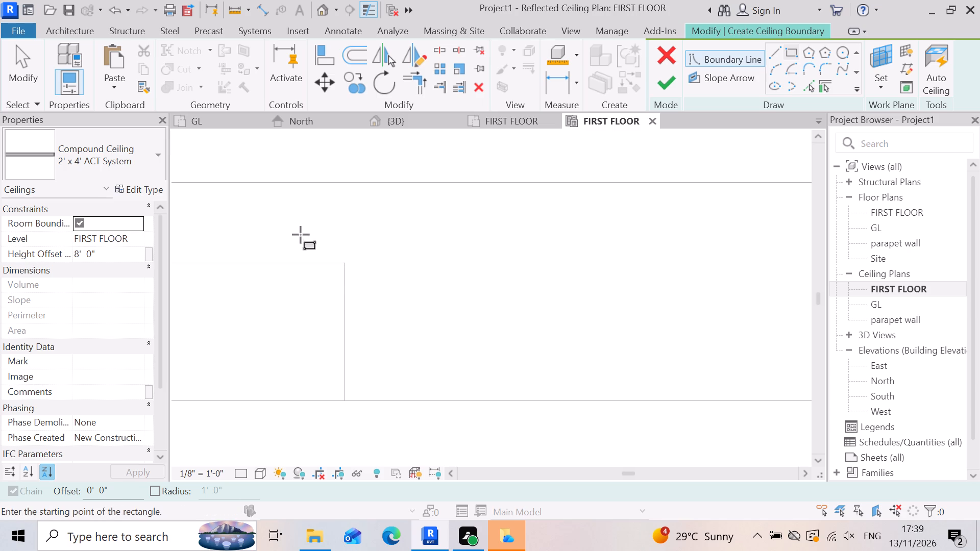
scroll(342, 270, "up", 2)
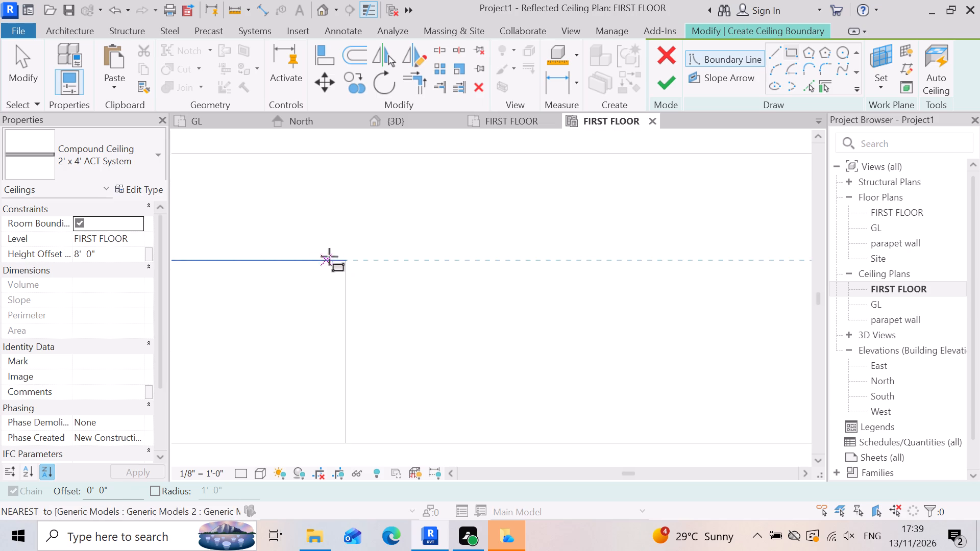
left_click(351, 262)
scroll(353, 279, "down", 3)
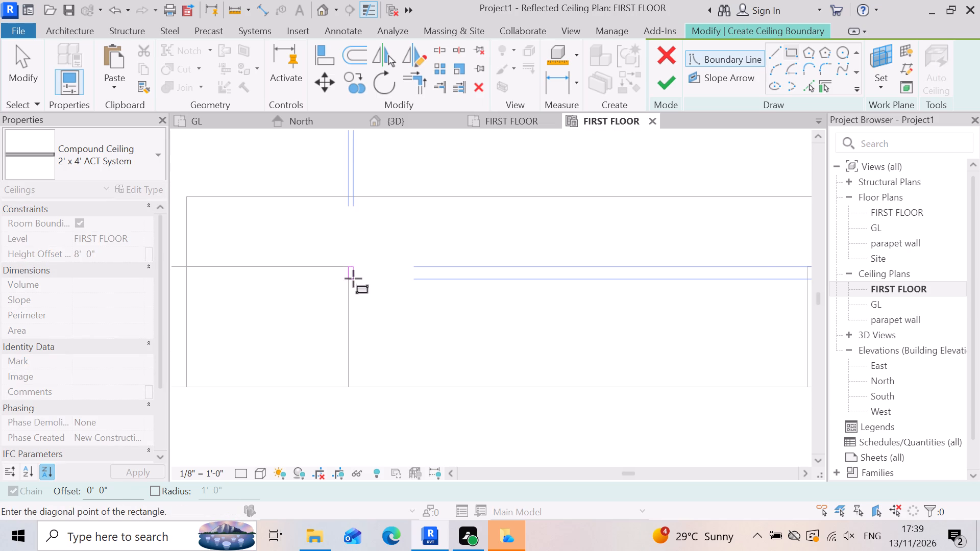
scroll(343, 273, "down", 3)
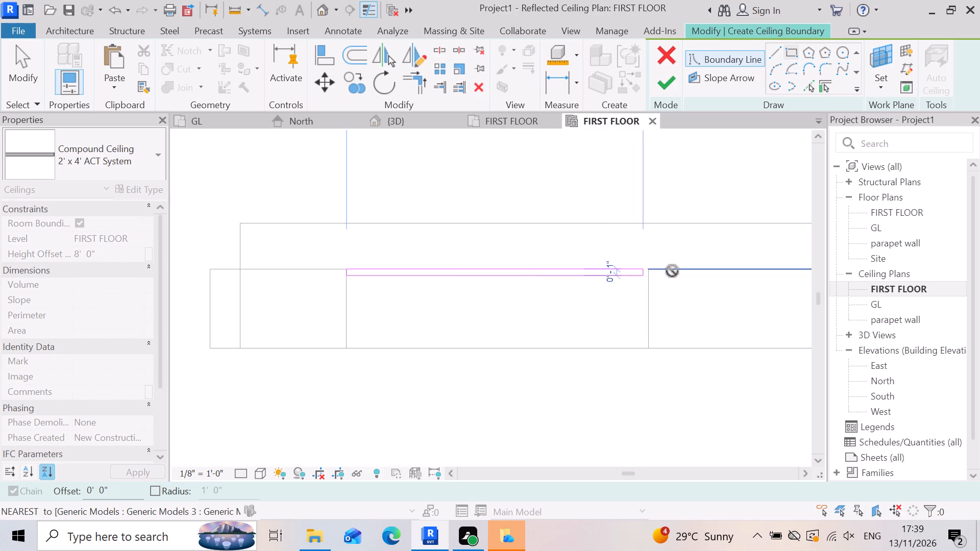
scroll(663, 278, "up", 7)
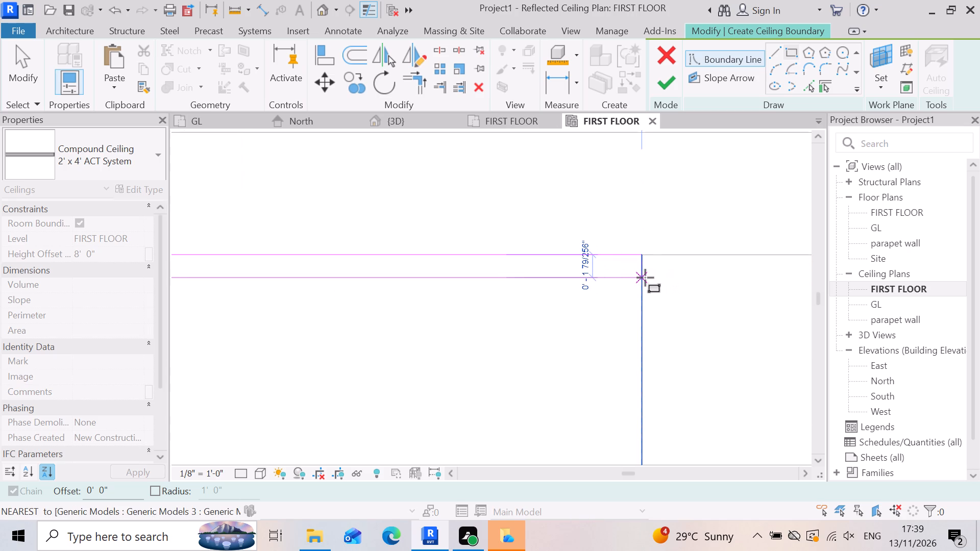
left_click(645, 278)
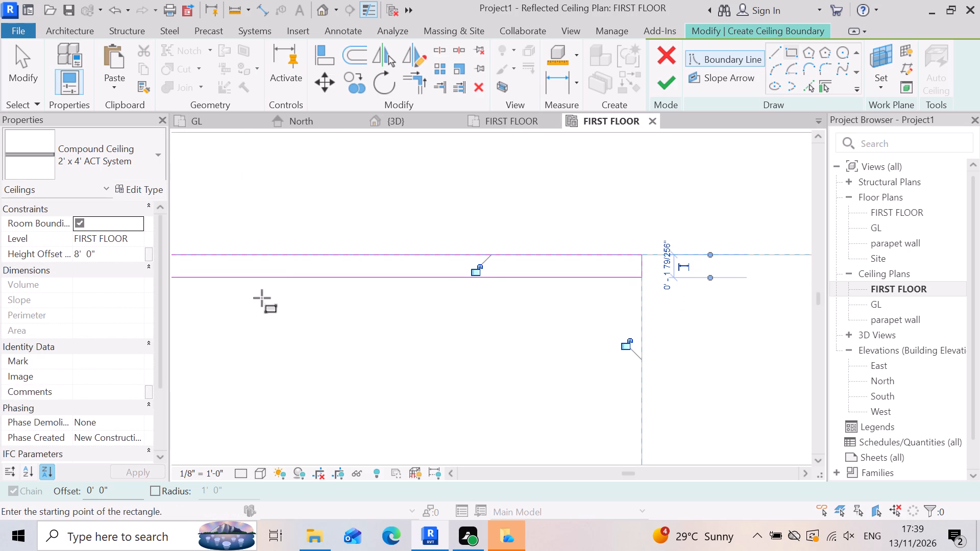
left_click(661, 77)
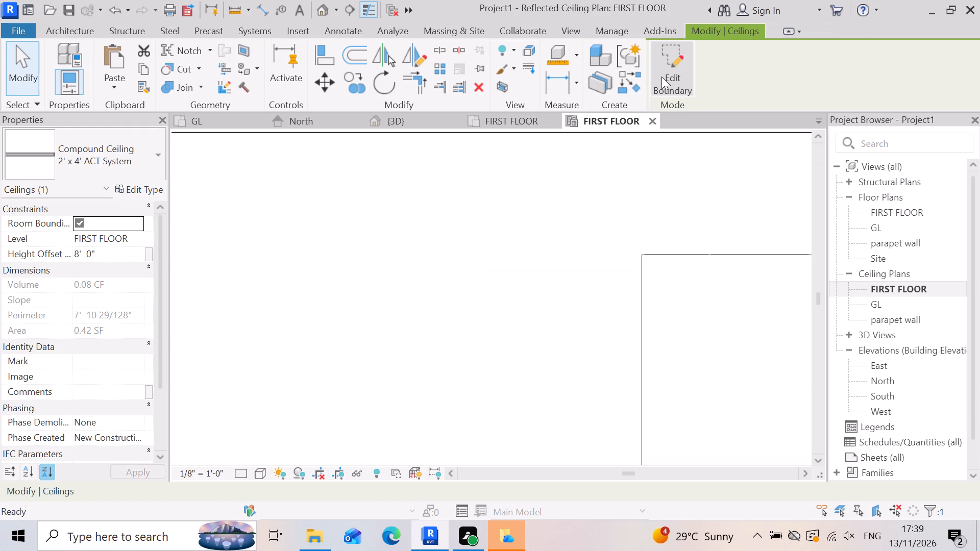
Examine the new ceiling's location around the front facade in the ceiling plan, the 3D view and the FIRST FLOOR floor plan.
scroll(573, 243, "down", 4)
scroll(586, 325, "down", 5)
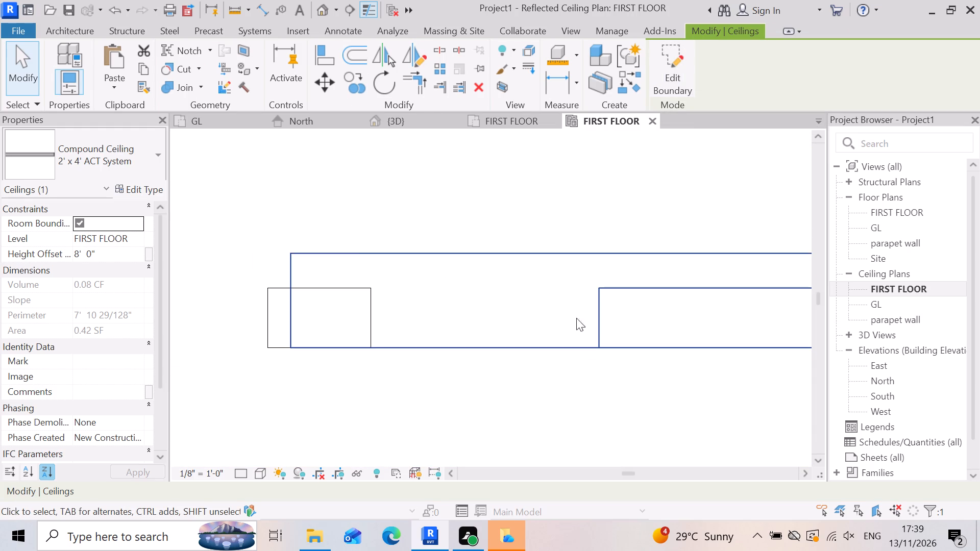
scroll(246, 208, "down", 4)
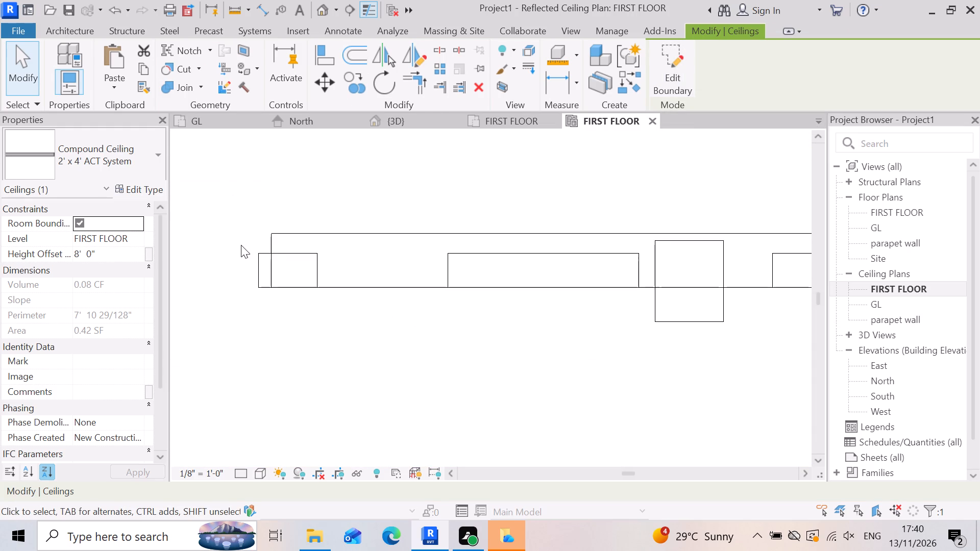
scroll(241, 245, "up", 2)
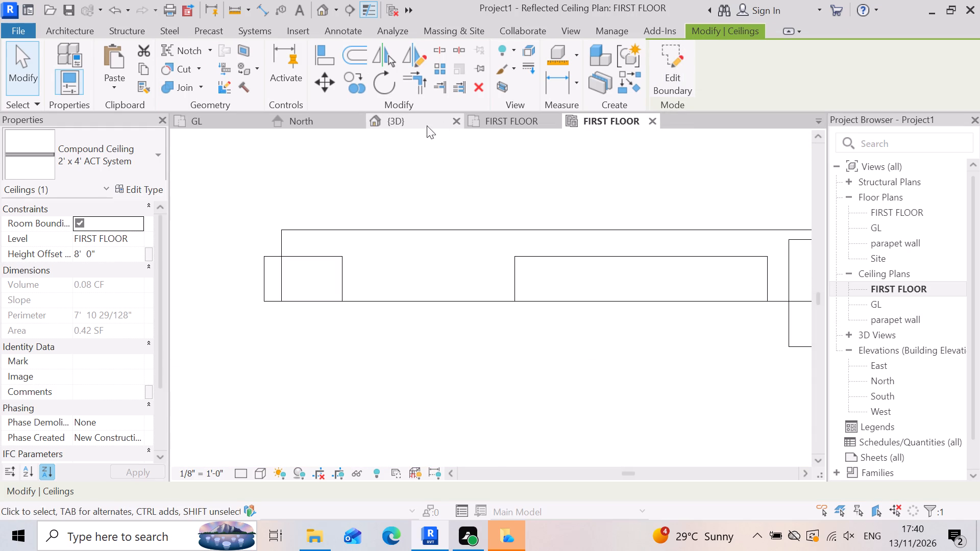
left_click(419, 126)
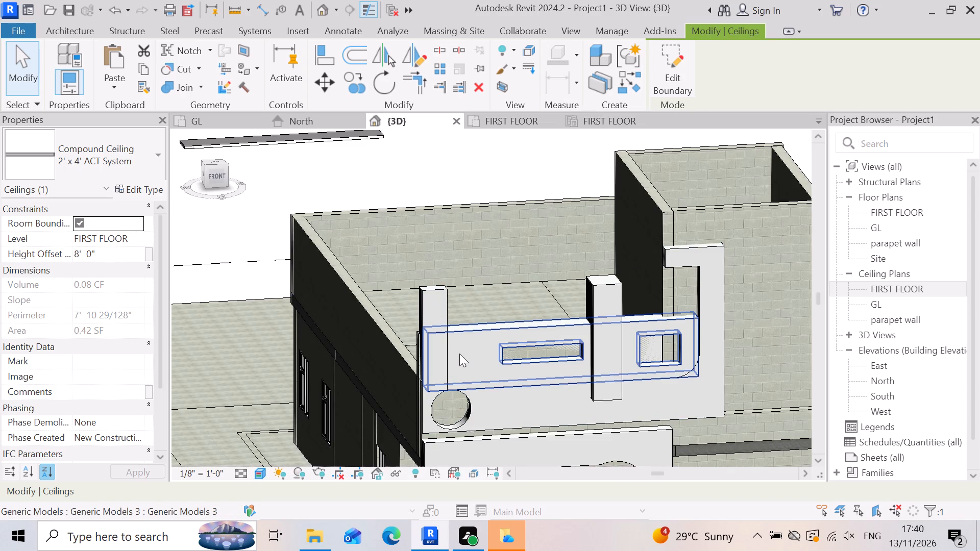
key("Escape")
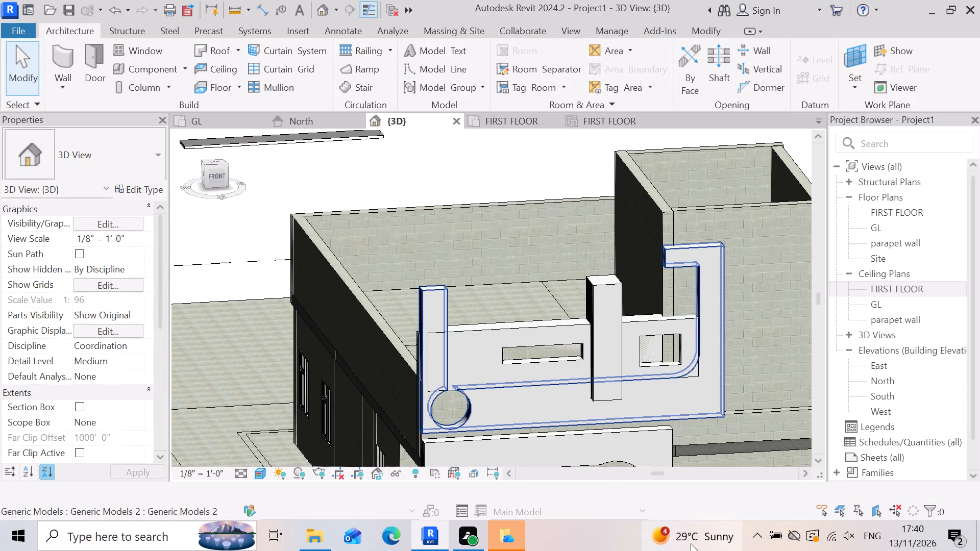
scroll(487, 357, "up", 3)
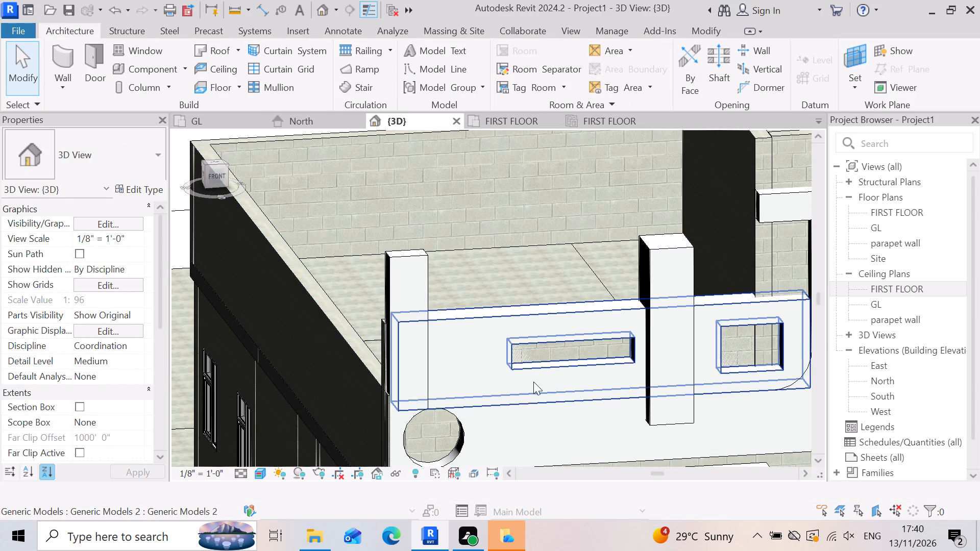
left_click(537, 122)
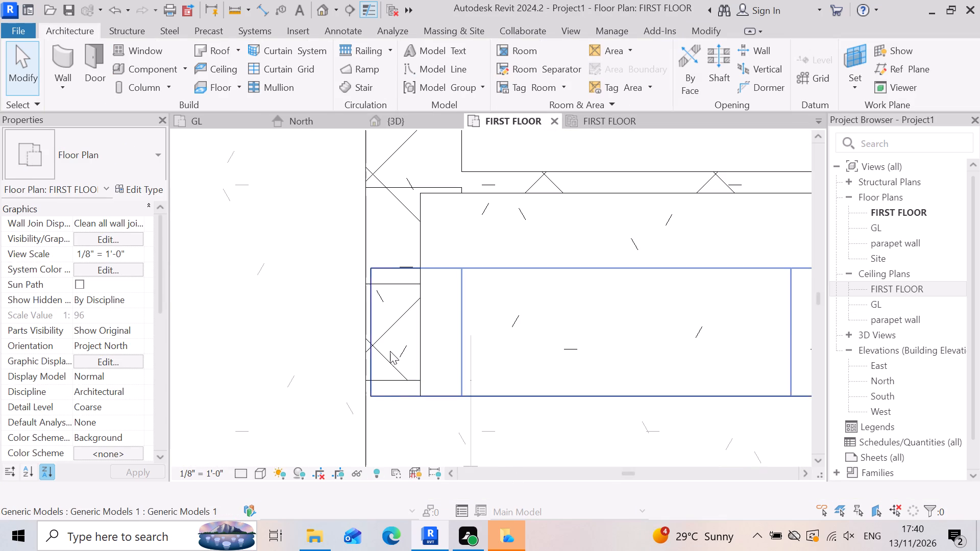
scroll(390, 351, "down", 4)
key("Escape")
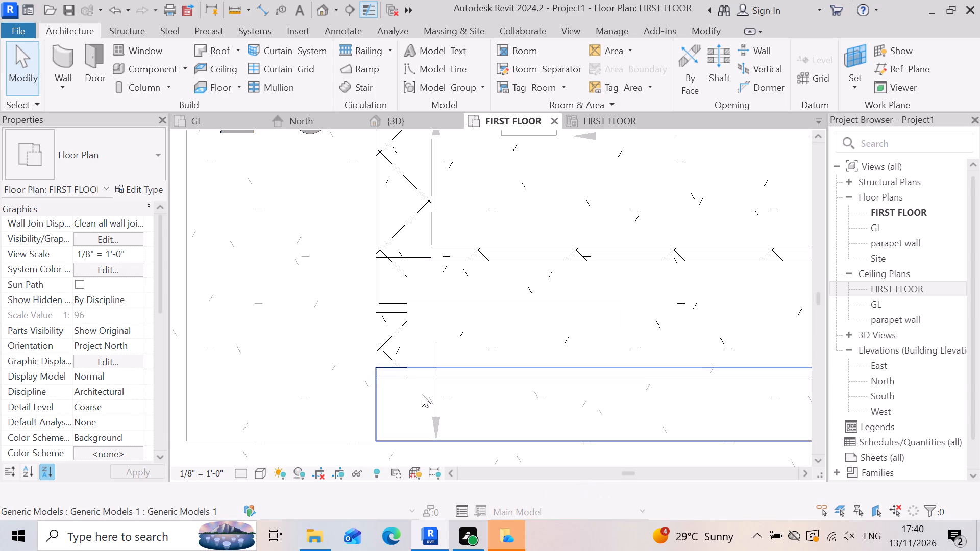
scroll(403, 354, "down", 4)
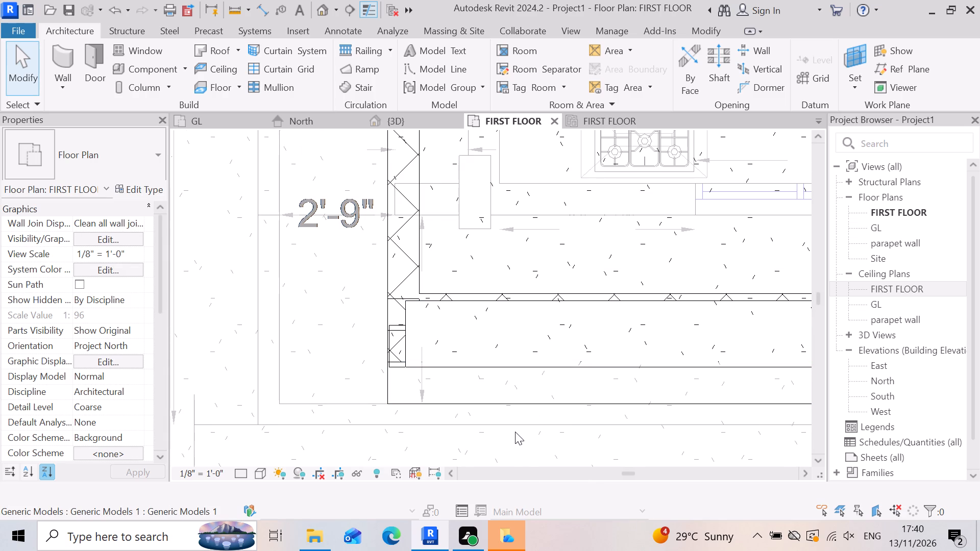
key("Escape")
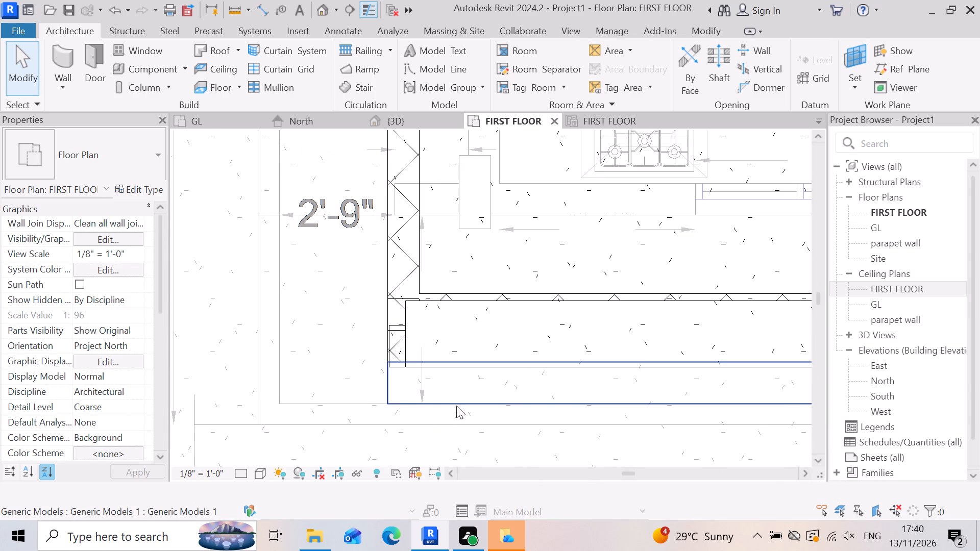
Examine the front facade's frame, panel and surrounding floor slab in the FIRST FLOOR floor plan.
scroll(426, 399, "up", 2)
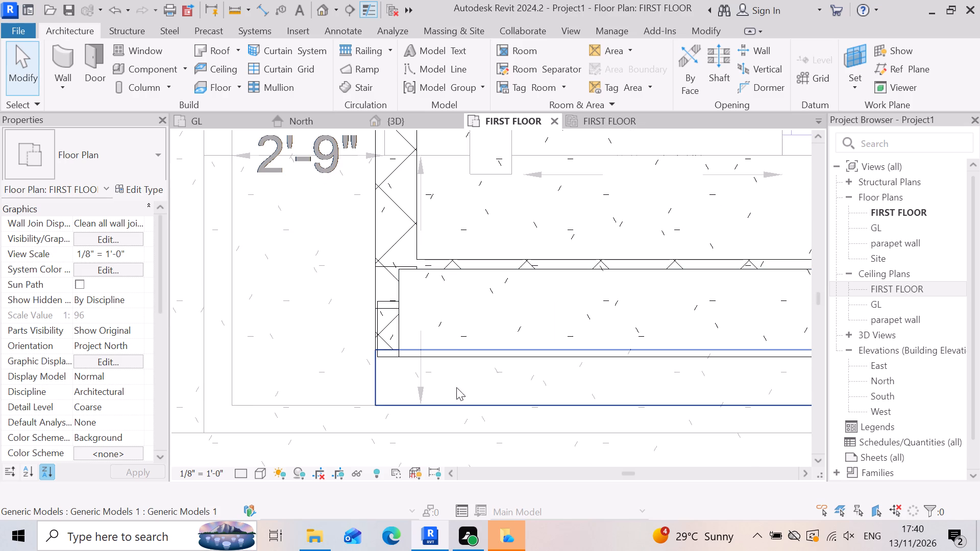
scroll(419, 332, "down", 3)
scroll(492, 248, "up", 2)
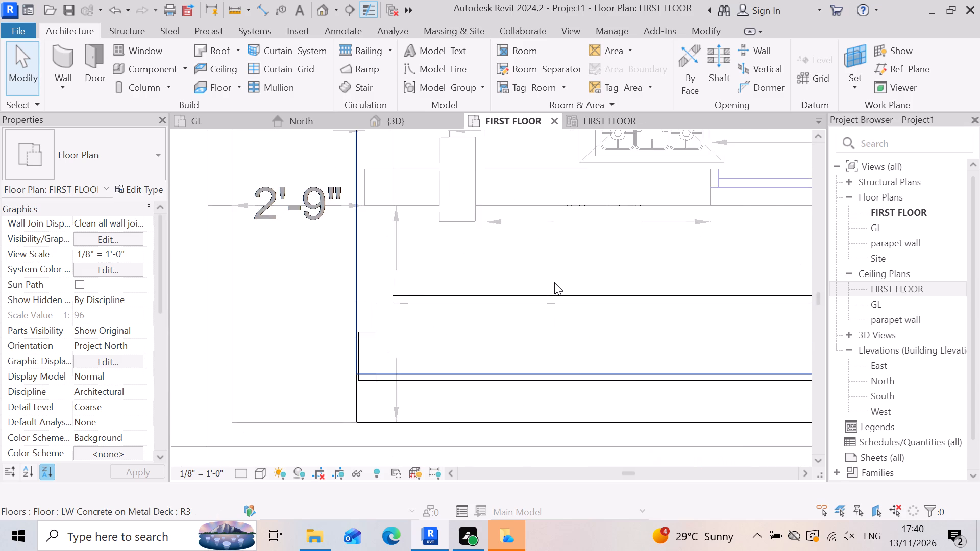
scroll(554, 282, "up", 2)
left_click(445, 318)
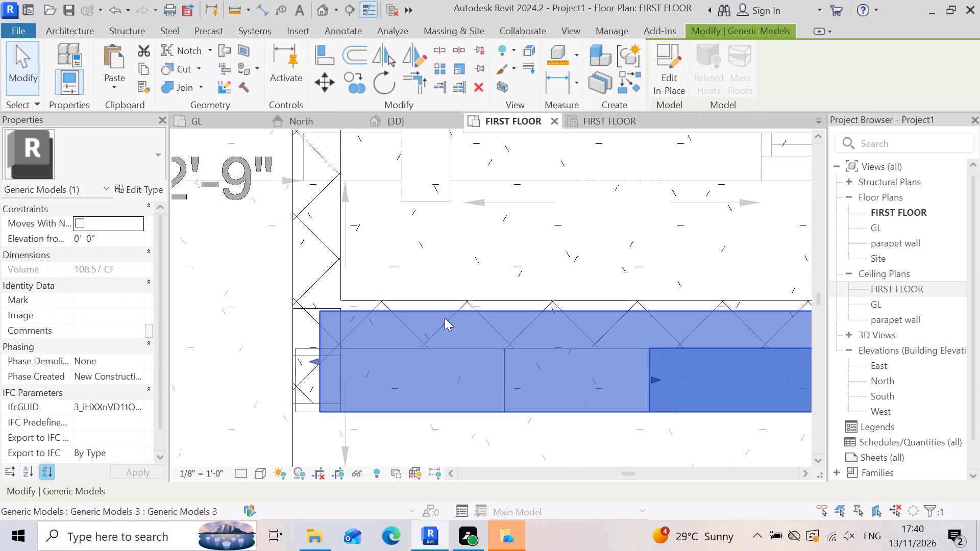
scroll(489, 288, "down", 7)
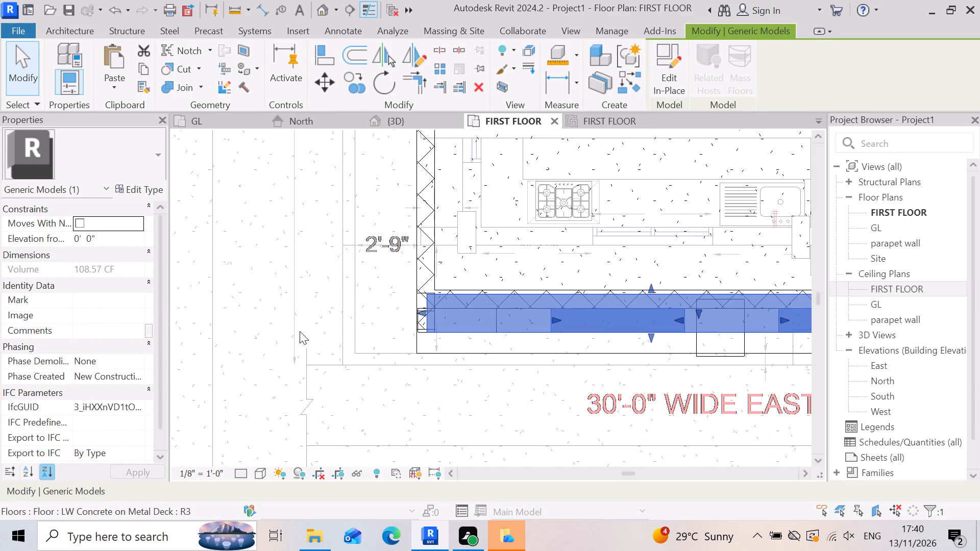
left_click(262, 332)
left_click(514, 359)
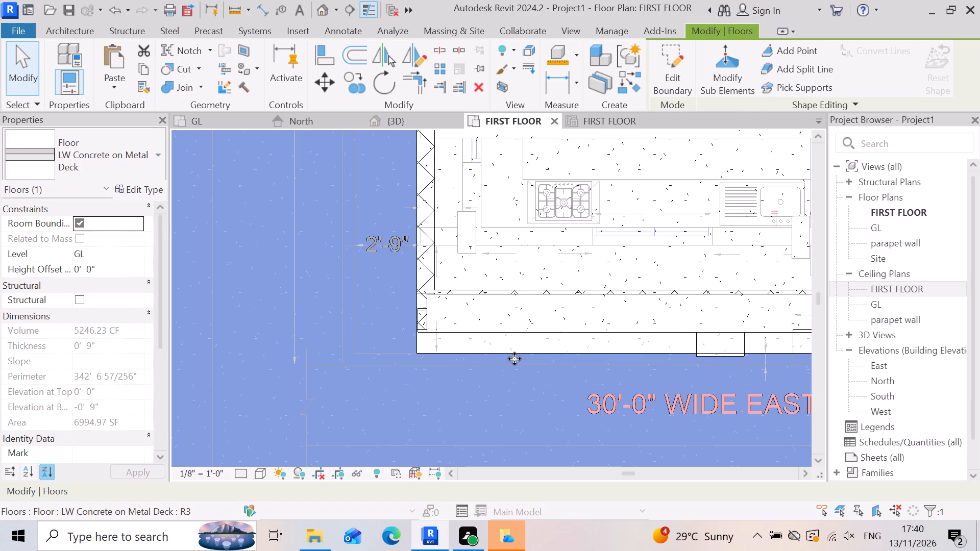
scroll(379, 312, "down", 7)
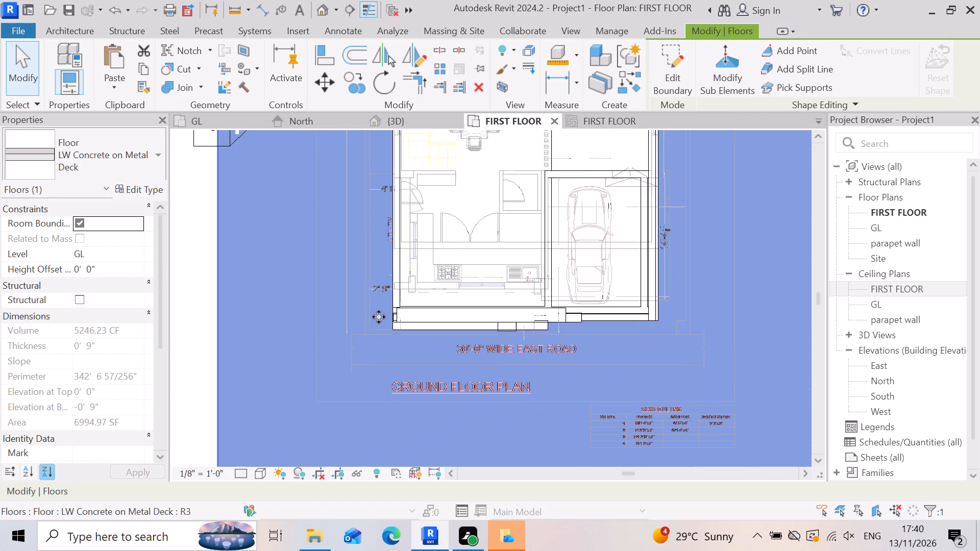
scroll(379, 317, "down", 3)
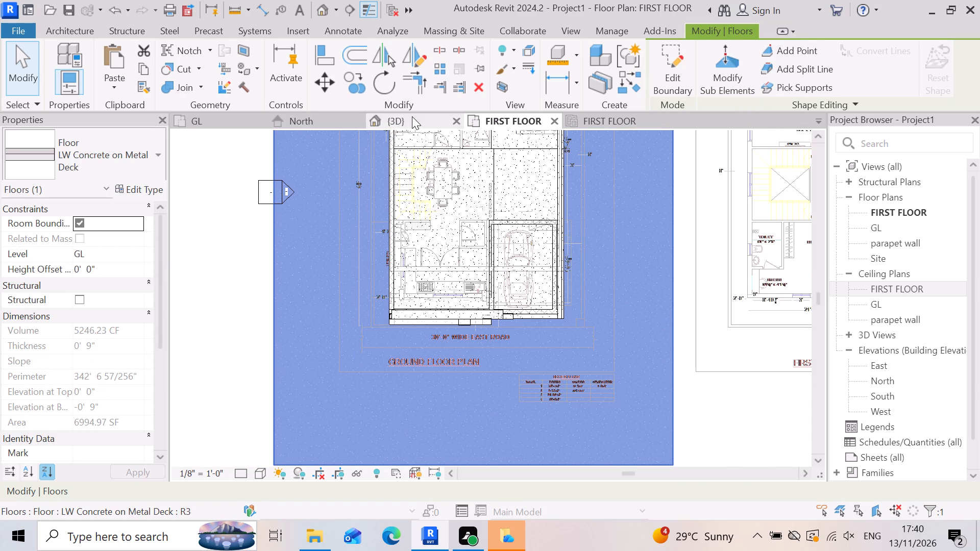
Examine the facade's frame, panel and vertical strips in the 3D view, from the front and from above.
left_click(412, 116)
scroll(396, 249, "down", 7)
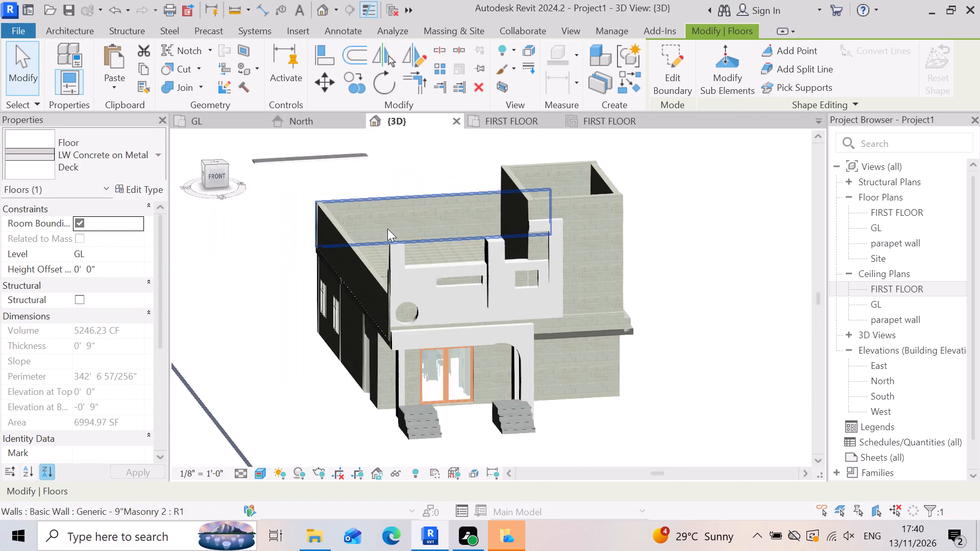
key("Escape")
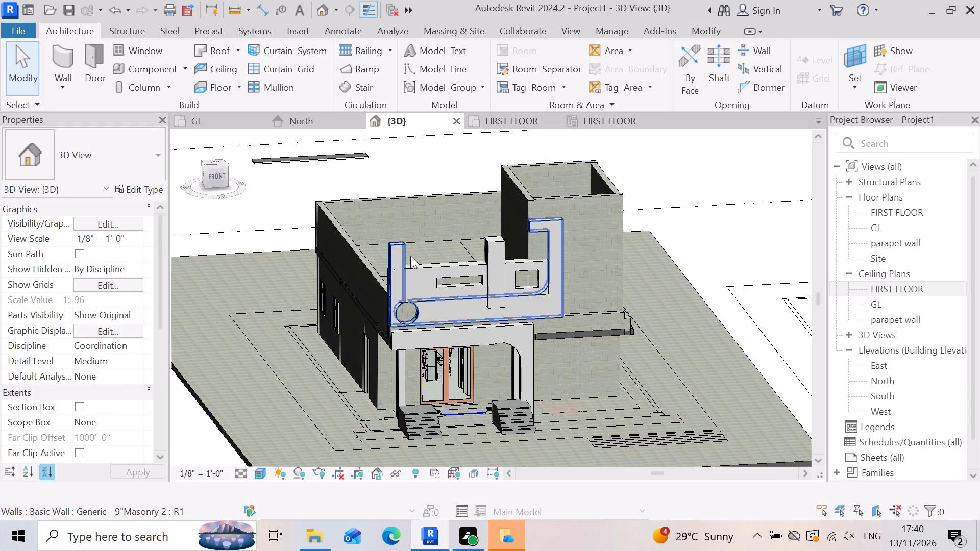
scroll(369, 296, "up", 1)
scroll(546, 305, "up", 3)
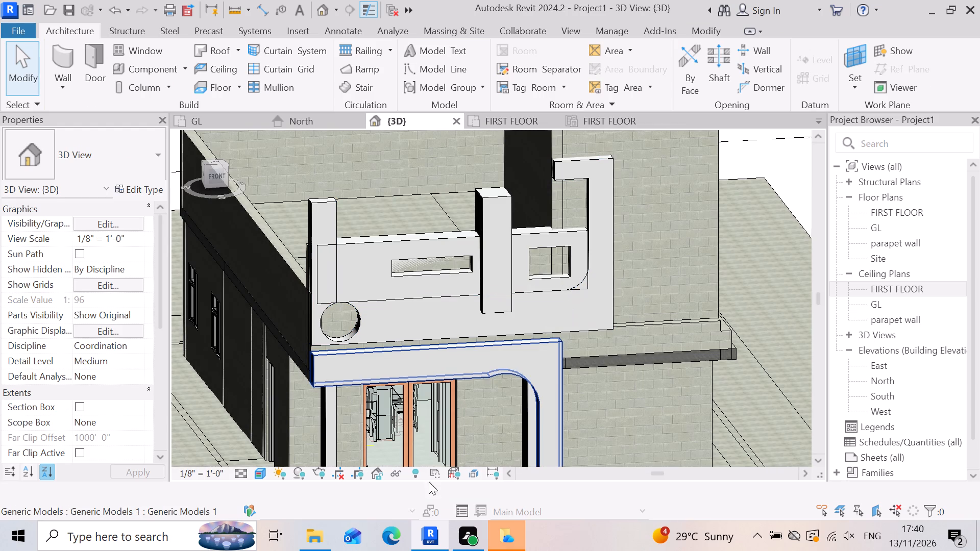
scroll(368, 206, "up", 1)
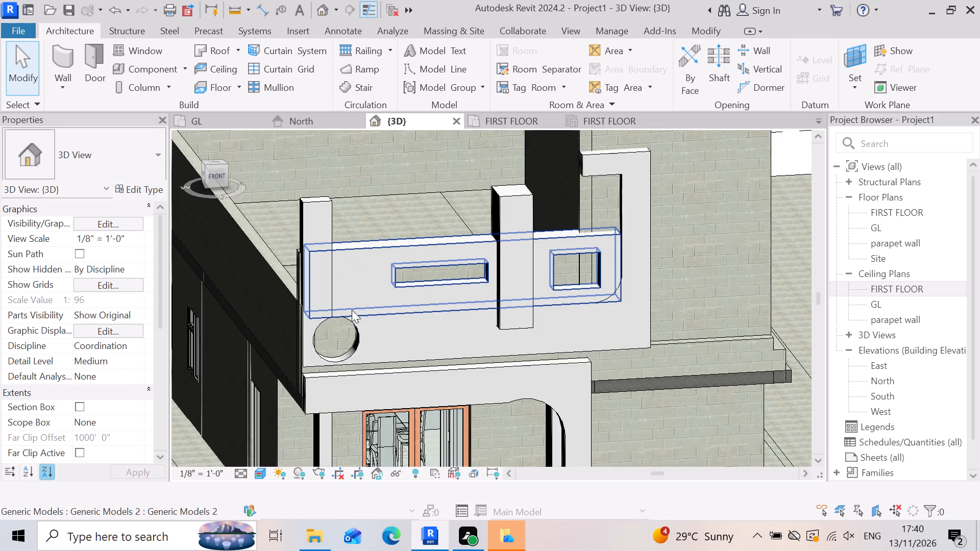
middle_click_drag(351, 309, 339, 287, "shift")
scroll(409, 355, "down", 3)
scroll(531, 352, "down", 2)
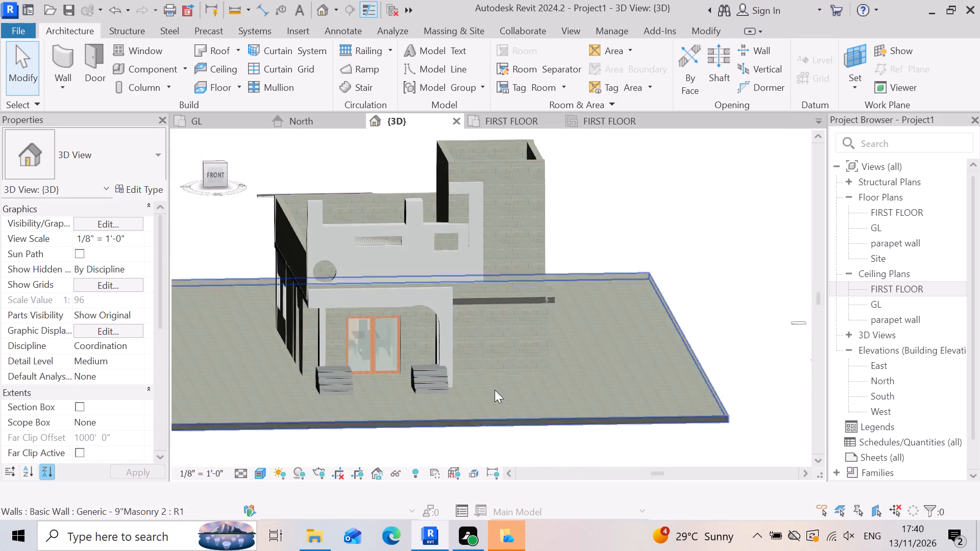
middle_click(214, 354, "shift")
right_click_drag(214, 354, 207, 361, "shift")
middle_click_drag(211, 352, 207, 361, "shift")
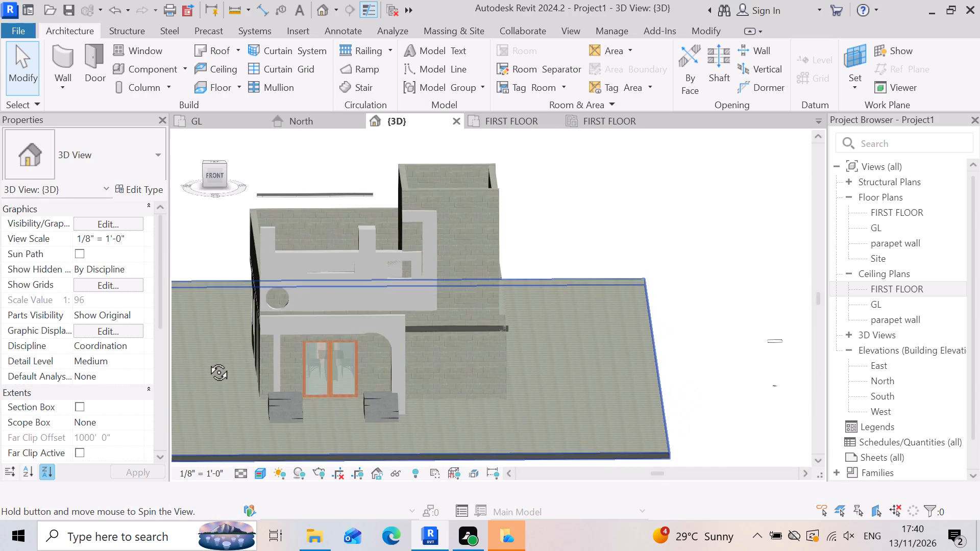
middle_click_drag(207, 361, 207, 363, "shift")
right_click_drag(207, 361, 207, 363, "shift")
scroll(297, 241, "up", 4)
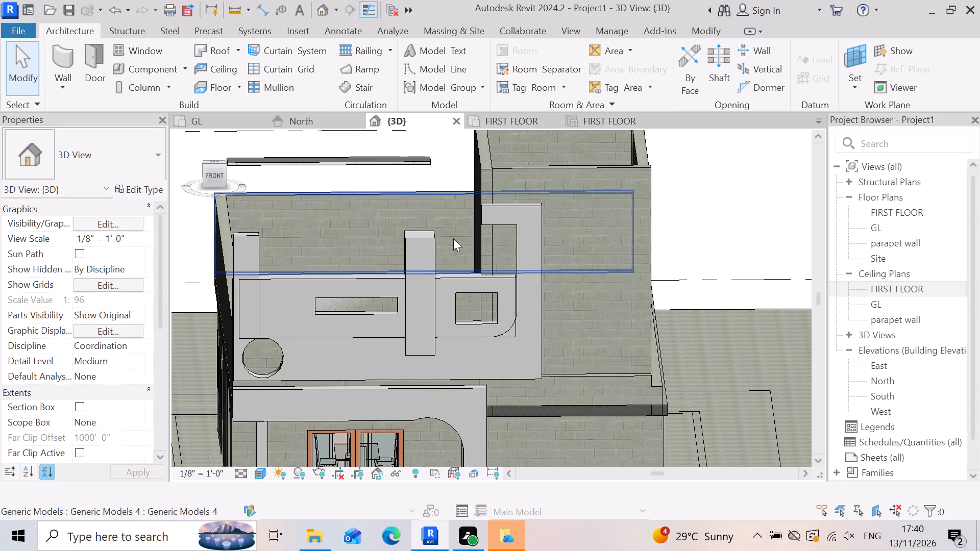
left_click(487, 217)
scroll(448, 224, "up", 3)
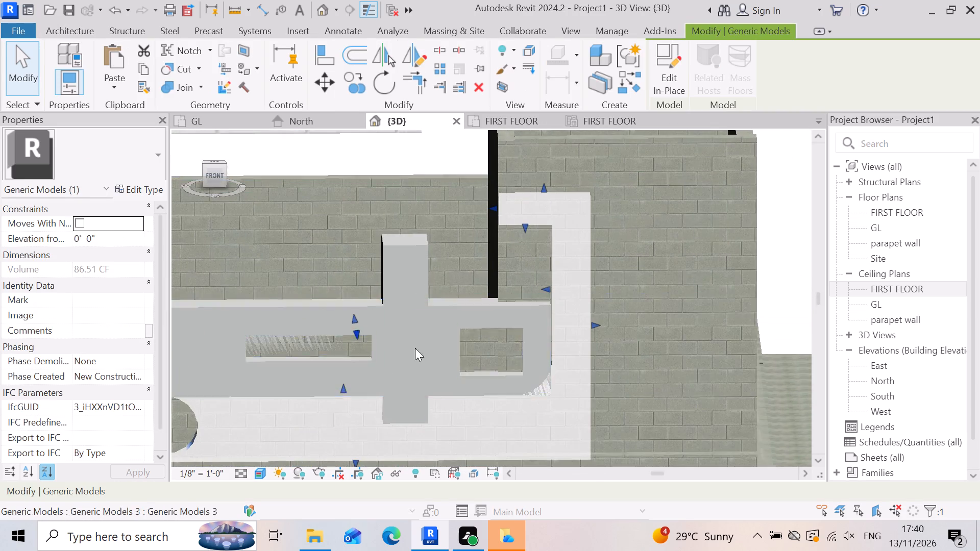
scroll(624, 321, "down", 5)
key("Escape")
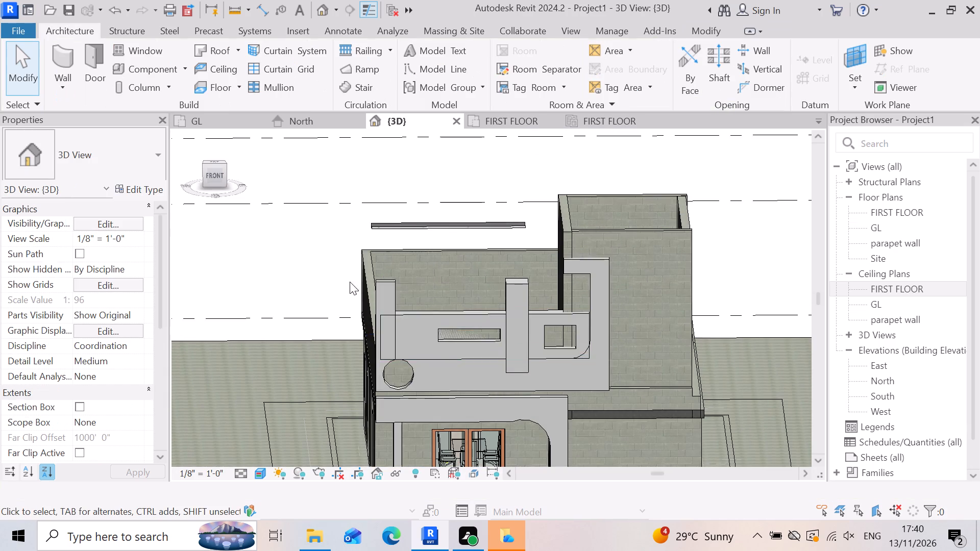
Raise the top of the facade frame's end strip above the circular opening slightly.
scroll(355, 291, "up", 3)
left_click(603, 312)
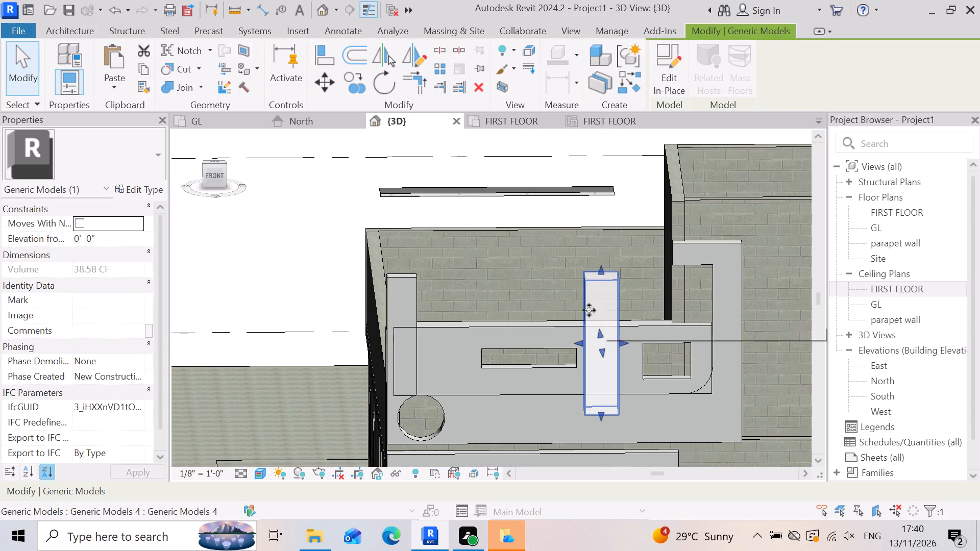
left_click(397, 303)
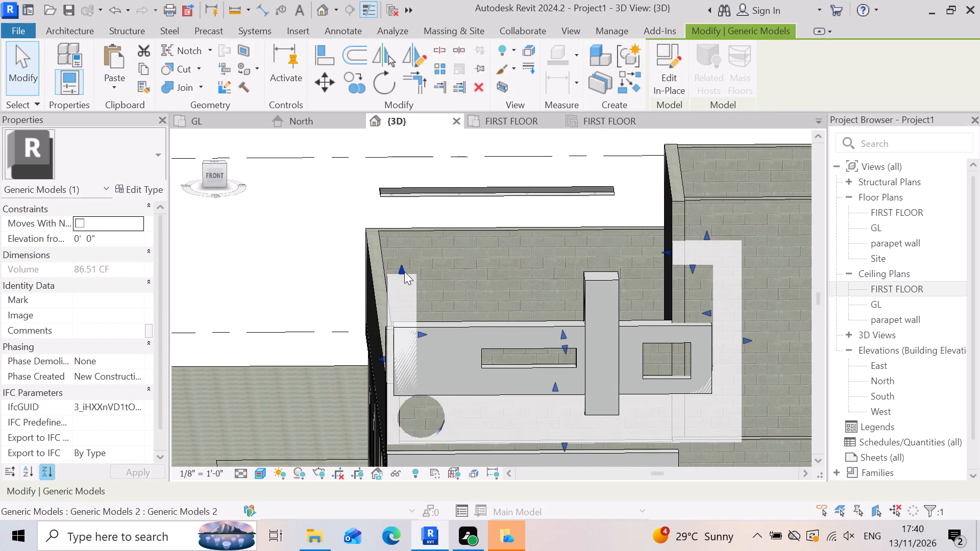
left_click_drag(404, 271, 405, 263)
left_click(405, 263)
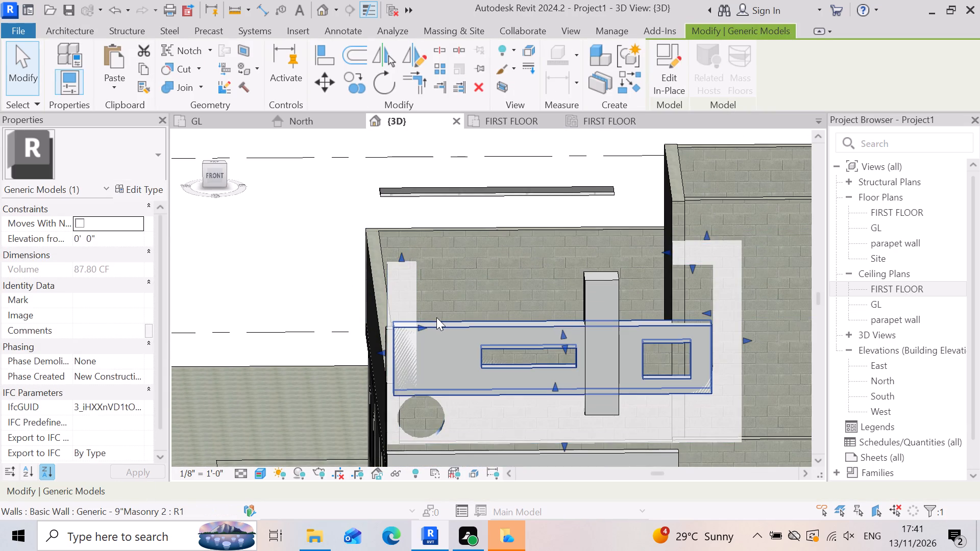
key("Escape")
Adjust the top of the frame's end strip to roughly match the height of the separate vertical strip.
scroll(499, 339, "down", 3)
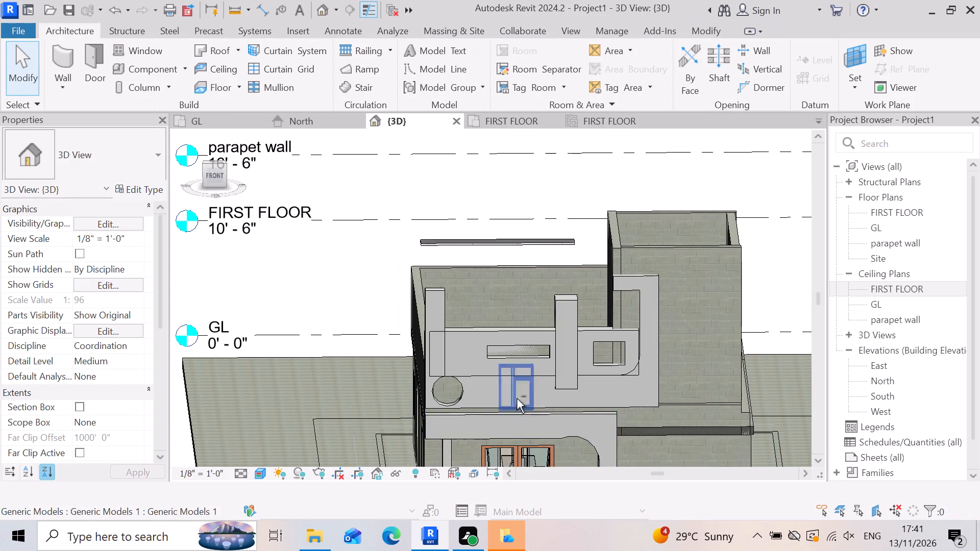
right_click_drag(520, 387, 510, 412, "shift")
middle_click_drag(522, 385, 531, 357, "shift")
scroll(535, 360, "down", 2, "shift")
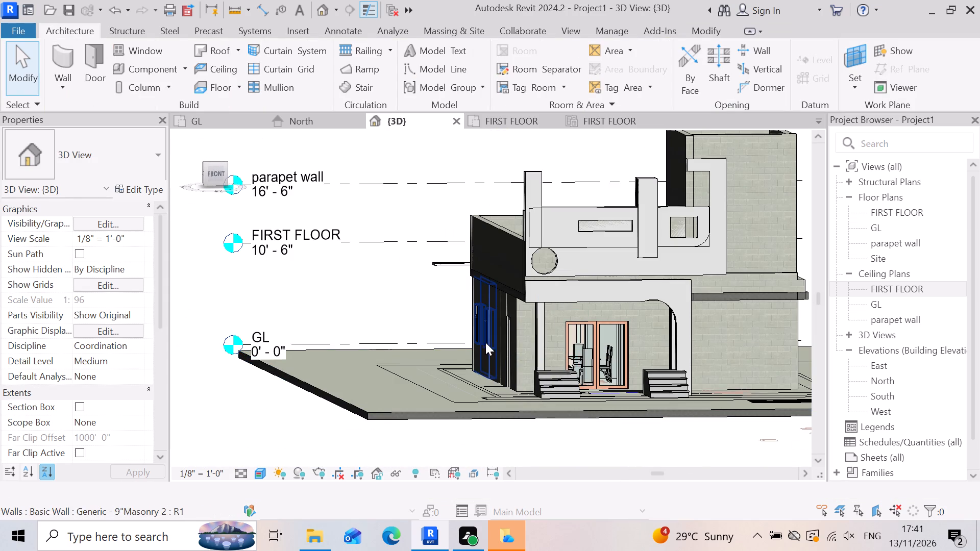
scroll(670, 242, "up", 2)
scroll(501, 305, "down", 3)
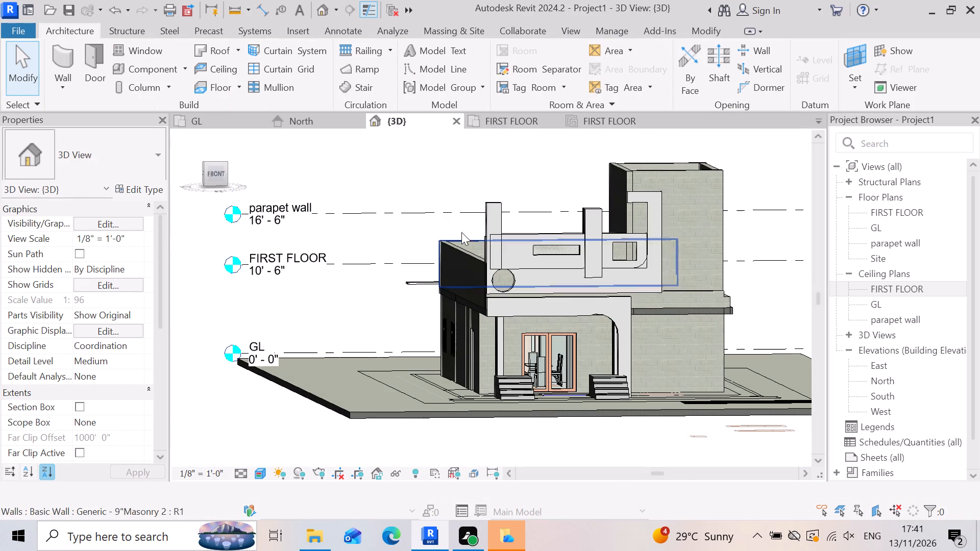
left_click(497, 206)
left_click_drag(492, 194, 495, 205)
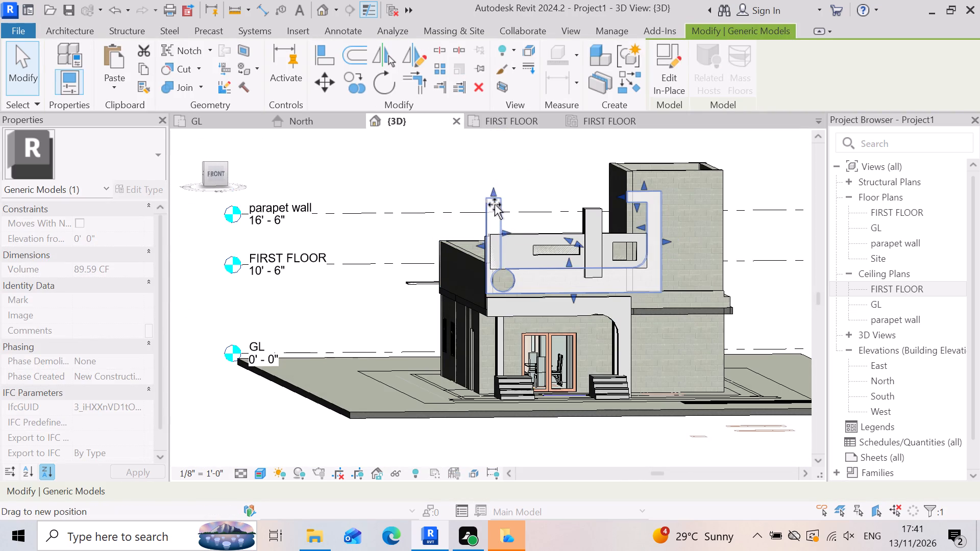
left_click_drag(495, 205, 496, 208)
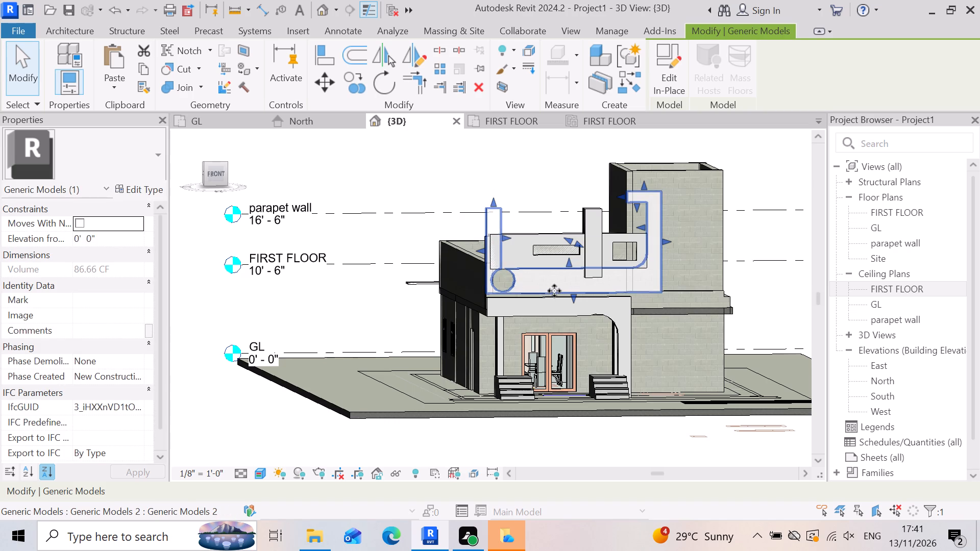
key("Escape")
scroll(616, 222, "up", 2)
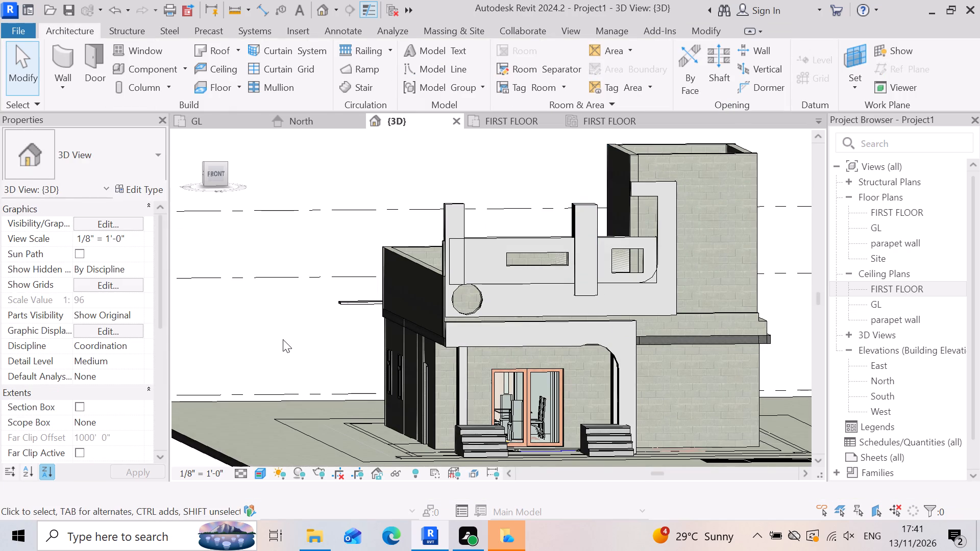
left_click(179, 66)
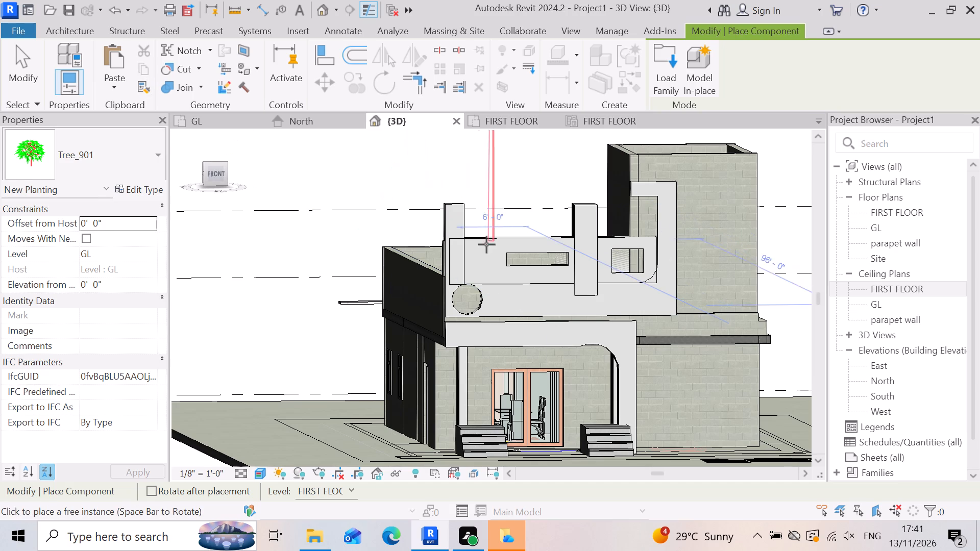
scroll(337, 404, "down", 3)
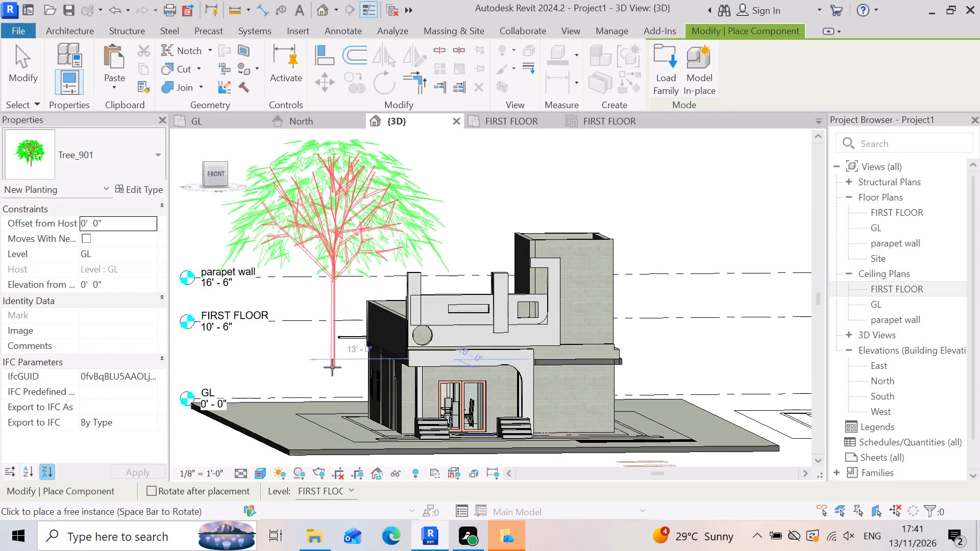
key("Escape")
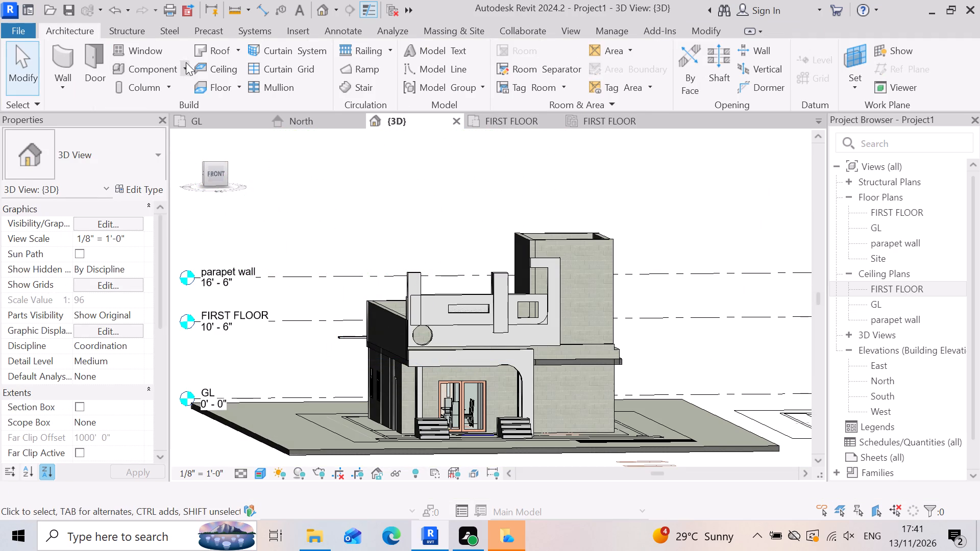
Start a new in-place model in the Generic Models family category.
left_click(186, 67)
left_click(203, 132)
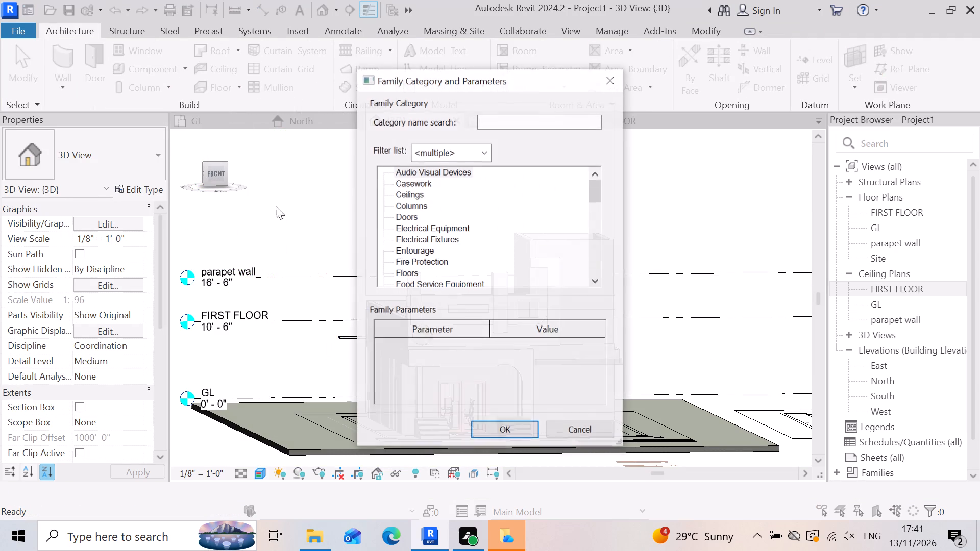
scroll(480, 233, "down", 6)
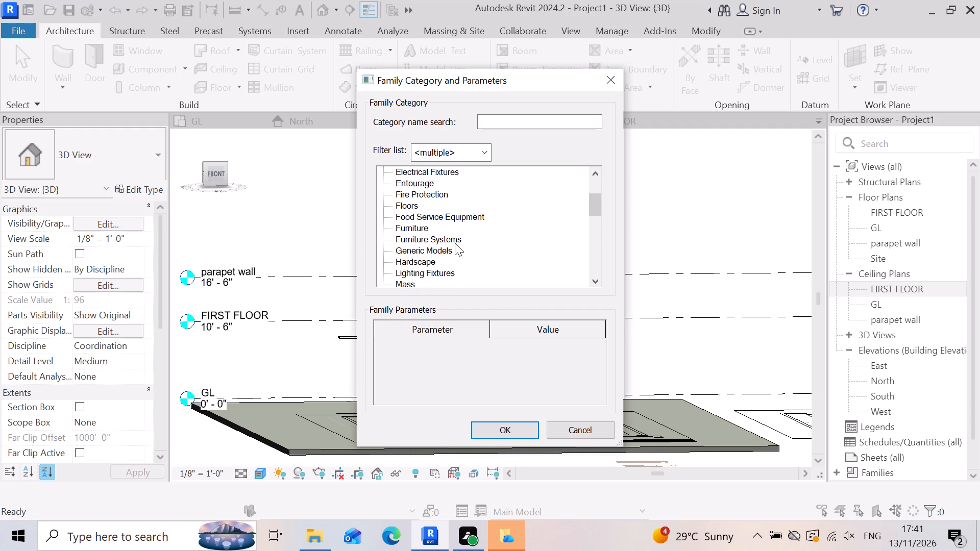
left_click(429, 248)
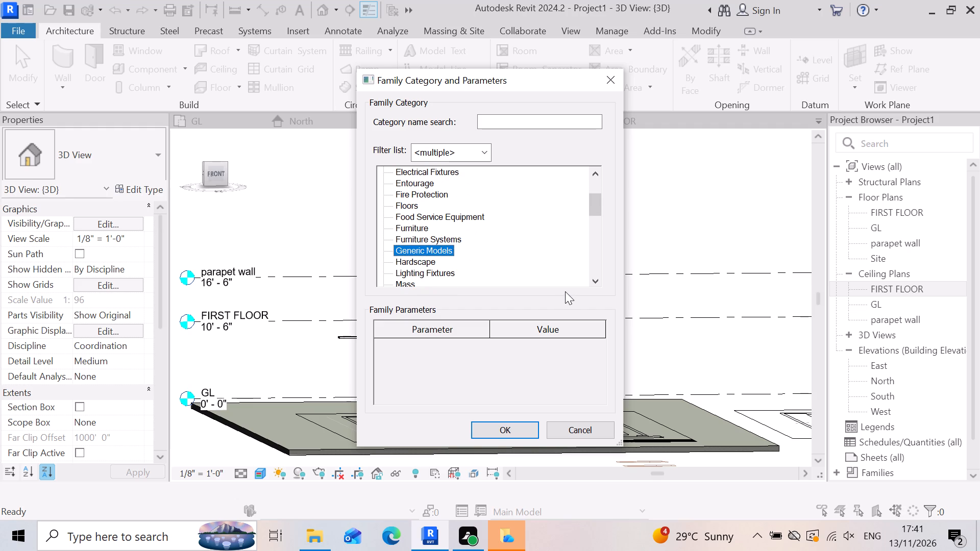
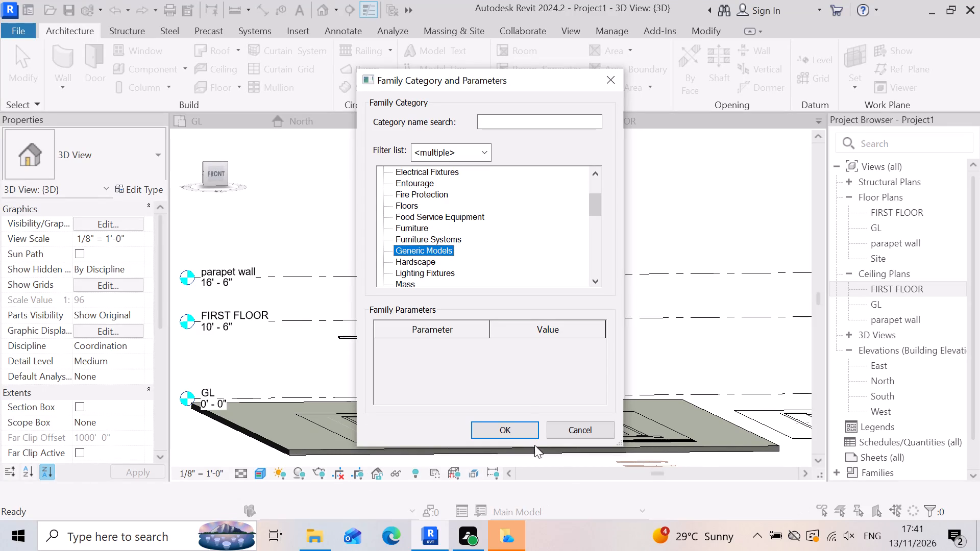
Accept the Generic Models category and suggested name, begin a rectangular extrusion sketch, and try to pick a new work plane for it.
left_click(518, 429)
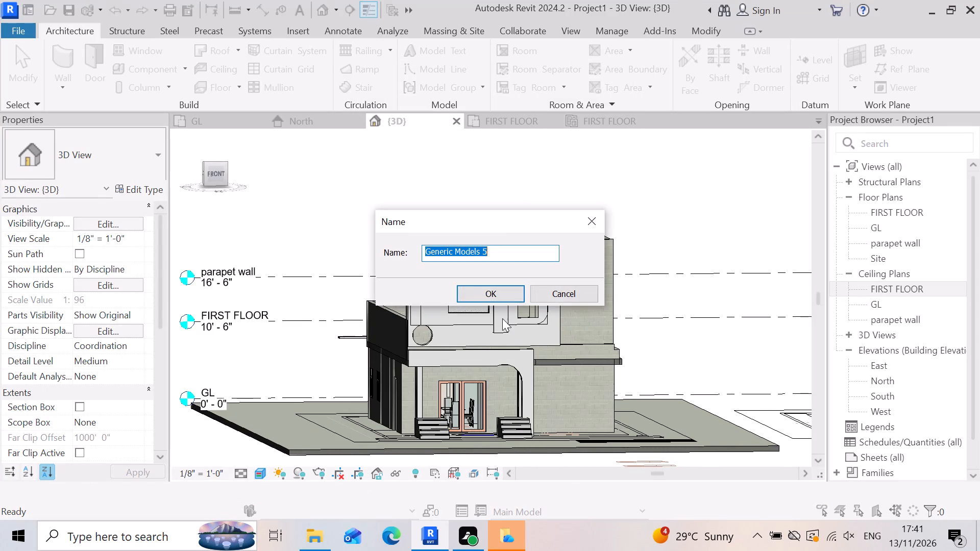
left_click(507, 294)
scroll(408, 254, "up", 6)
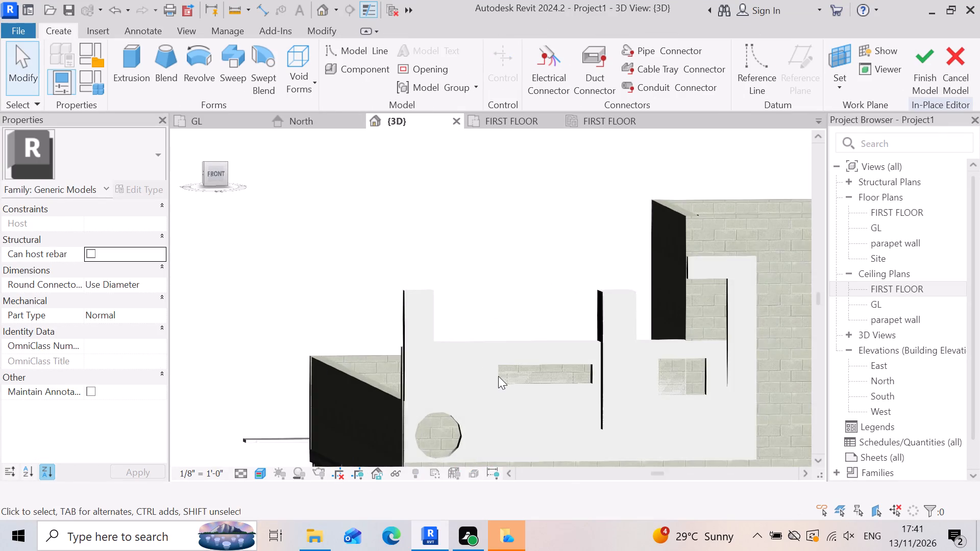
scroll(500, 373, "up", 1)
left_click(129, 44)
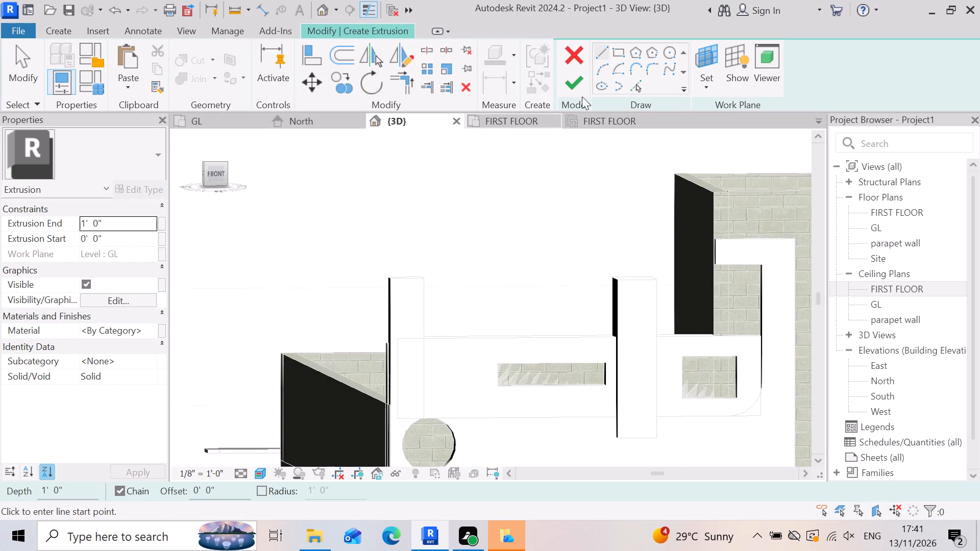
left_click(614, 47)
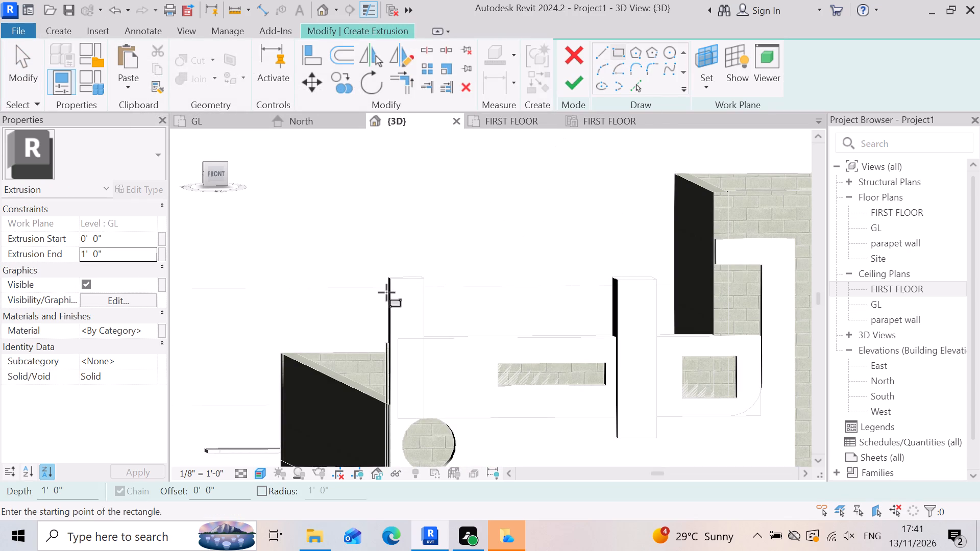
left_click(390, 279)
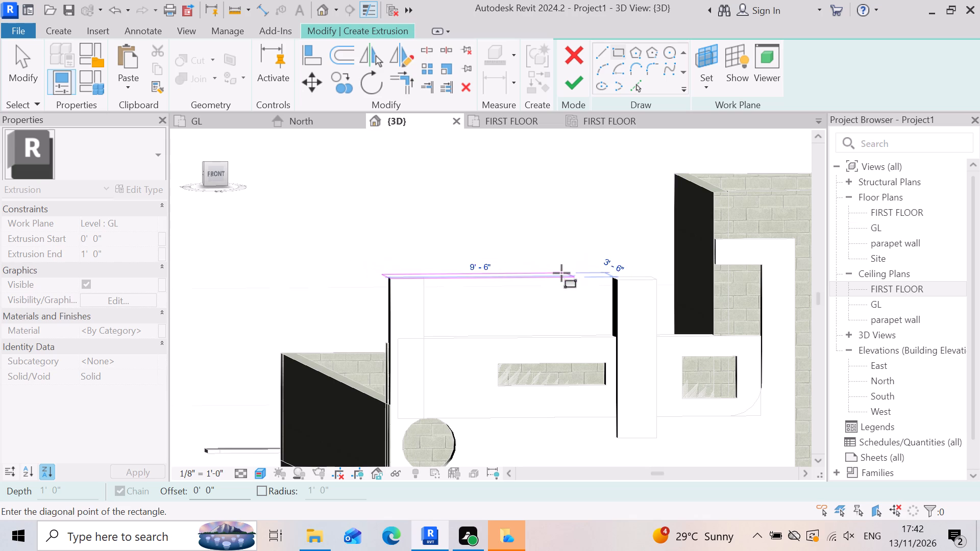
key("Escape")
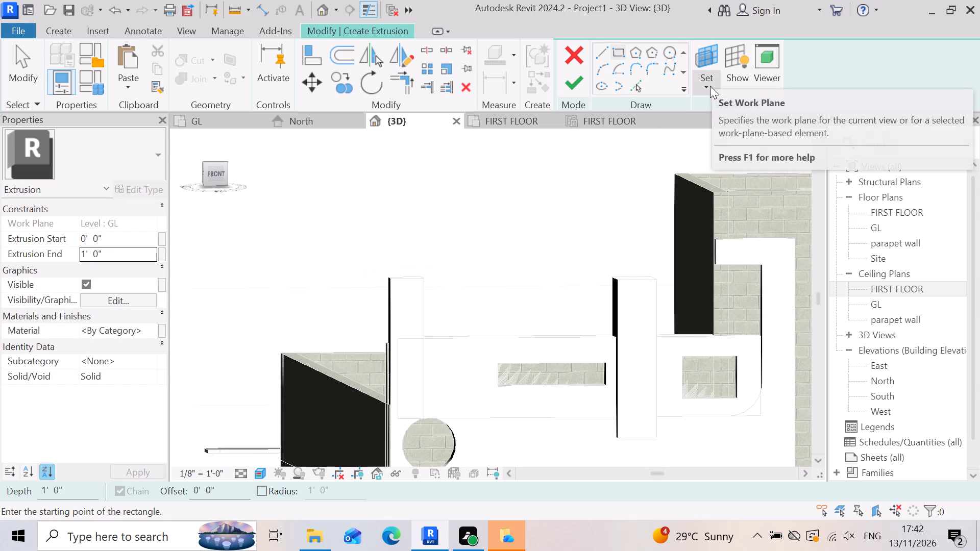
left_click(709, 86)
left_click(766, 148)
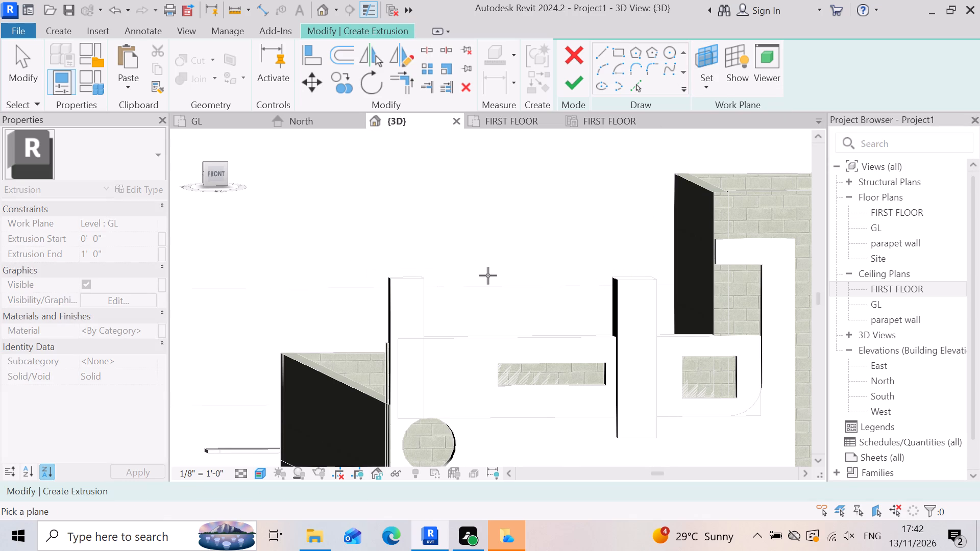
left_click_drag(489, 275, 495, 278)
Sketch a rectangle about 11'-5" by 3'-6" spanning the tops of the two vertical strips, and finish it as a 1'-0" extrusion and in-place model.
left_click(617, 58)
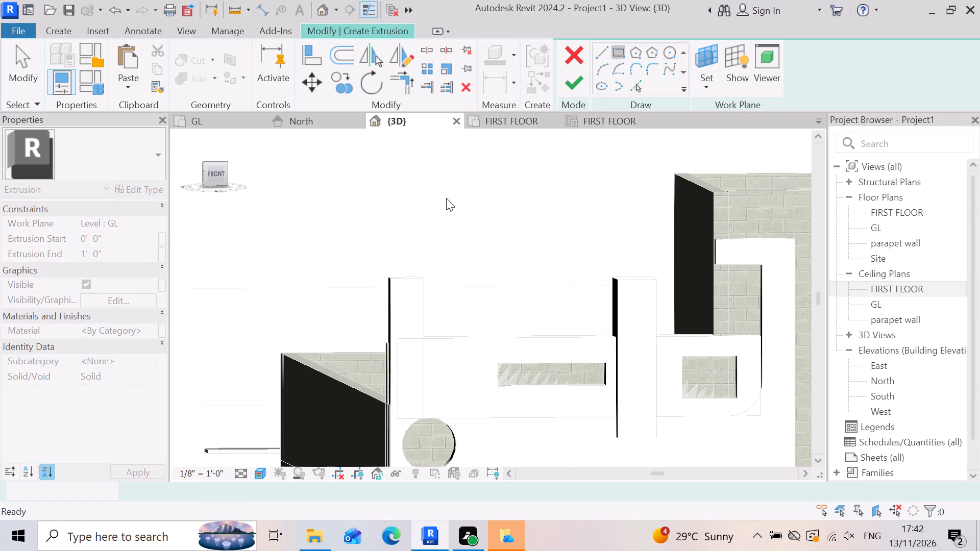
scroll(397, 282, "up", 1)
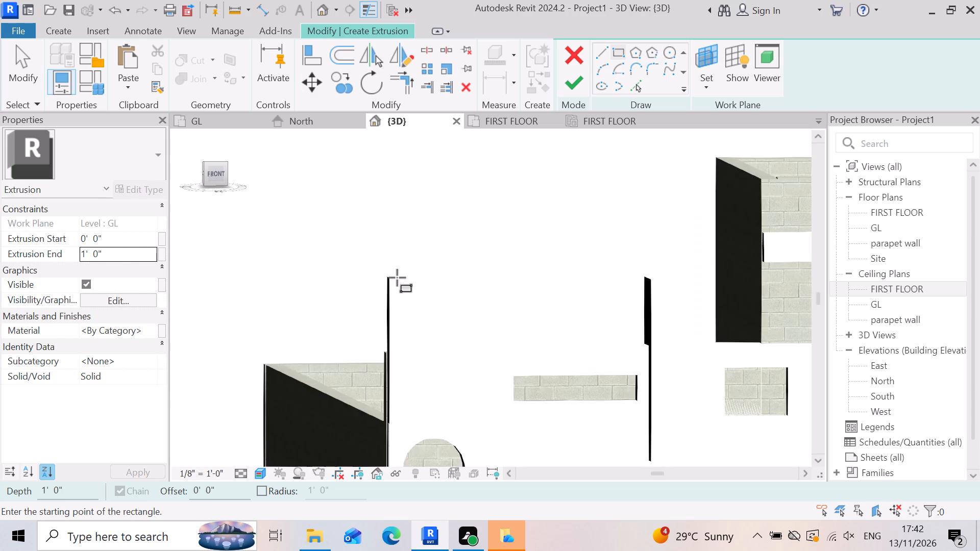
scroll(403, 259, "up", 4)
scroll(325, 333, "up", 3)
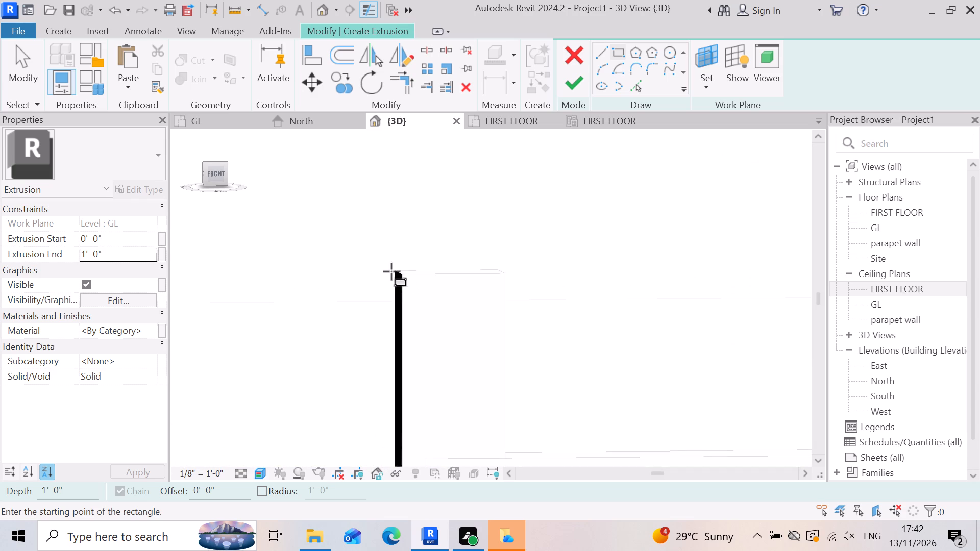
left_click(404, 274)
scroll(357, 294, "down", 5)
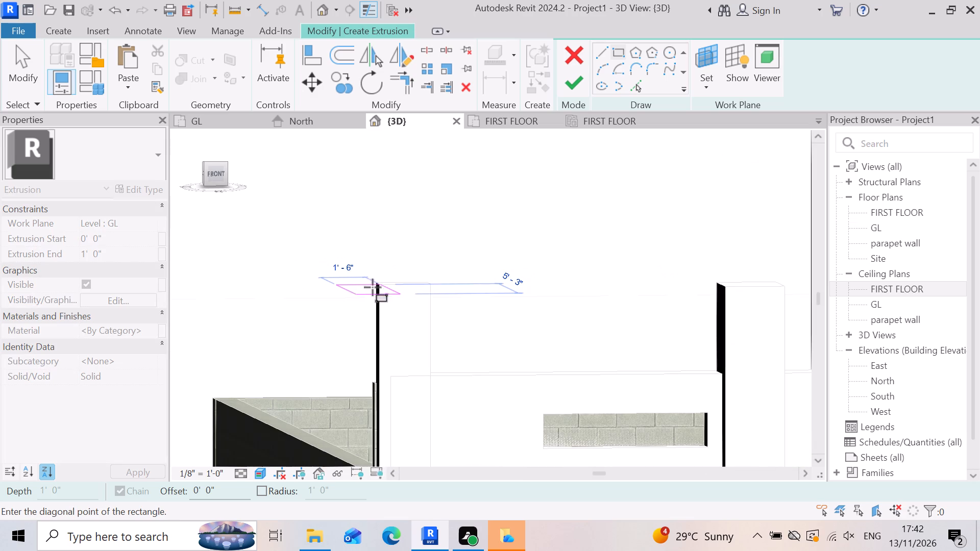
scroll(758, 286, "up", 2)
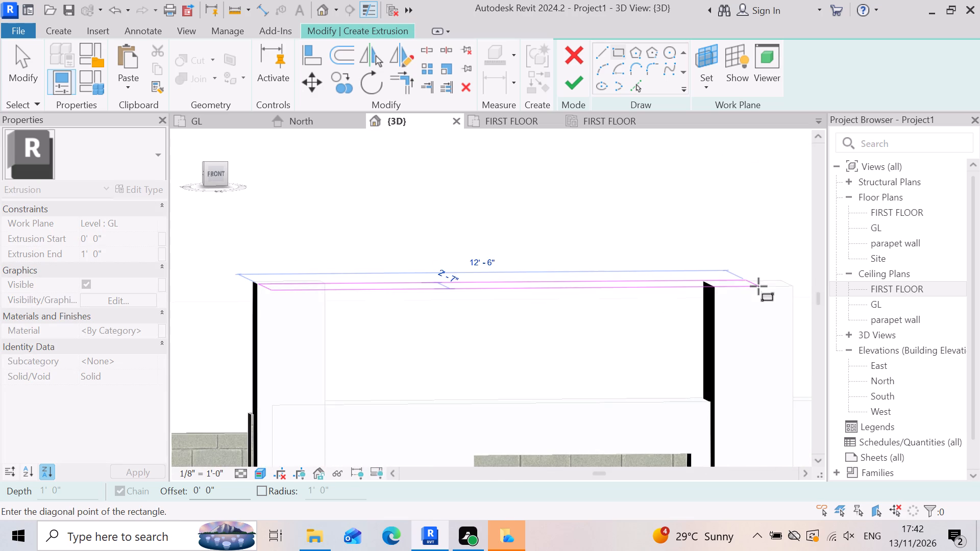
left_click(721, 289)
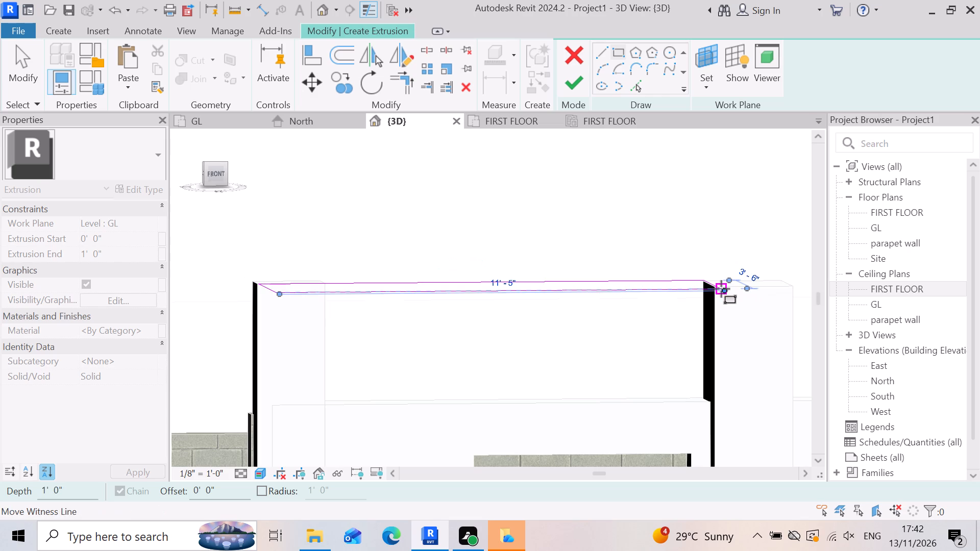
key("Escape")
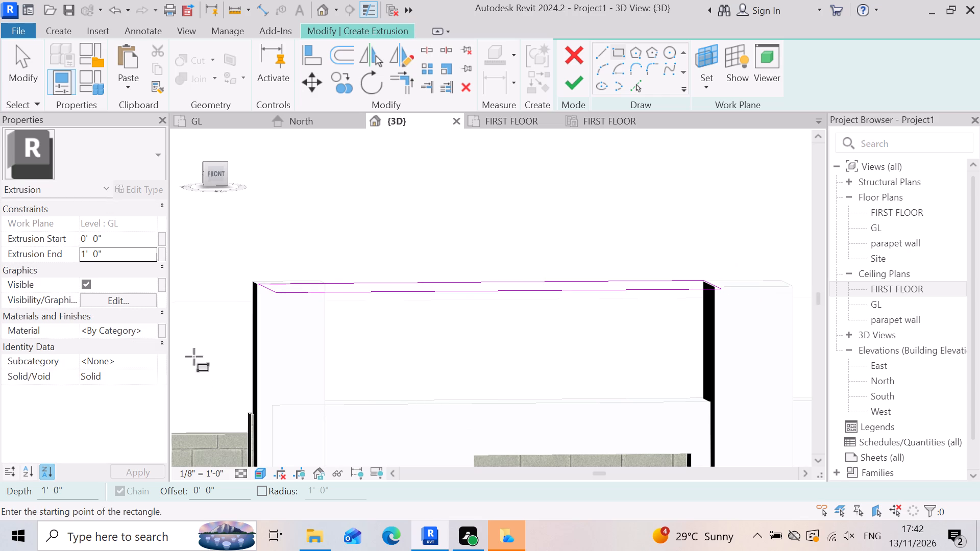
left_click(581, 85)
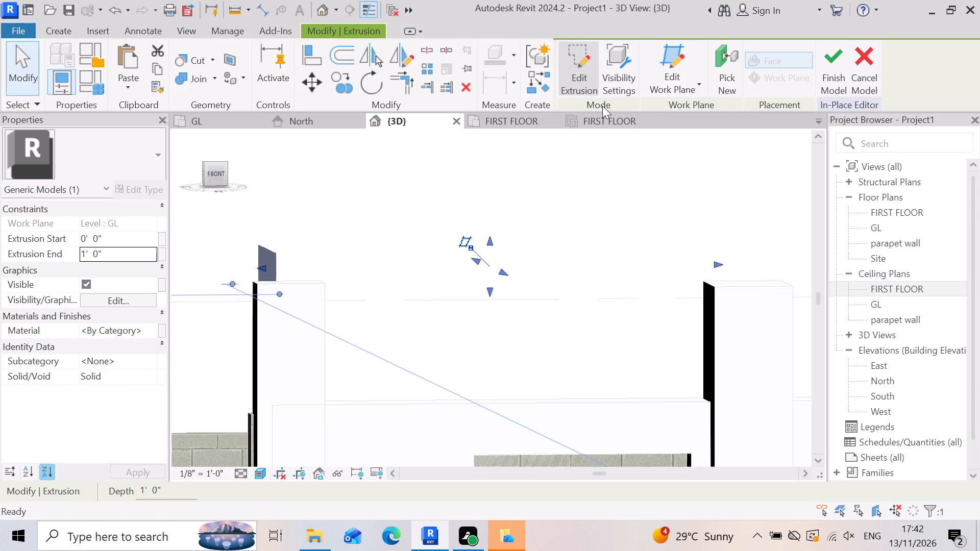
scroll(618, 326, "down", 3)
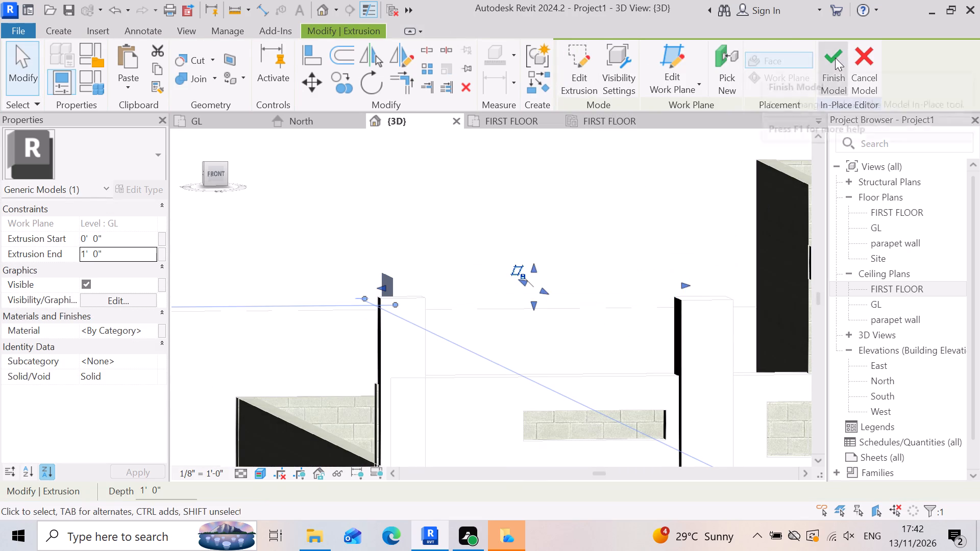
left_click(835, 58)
Examine from the front and above where the new slab sits relative to the building, and check the strip floating behind it.
scroll(451, 284, "down", 4)
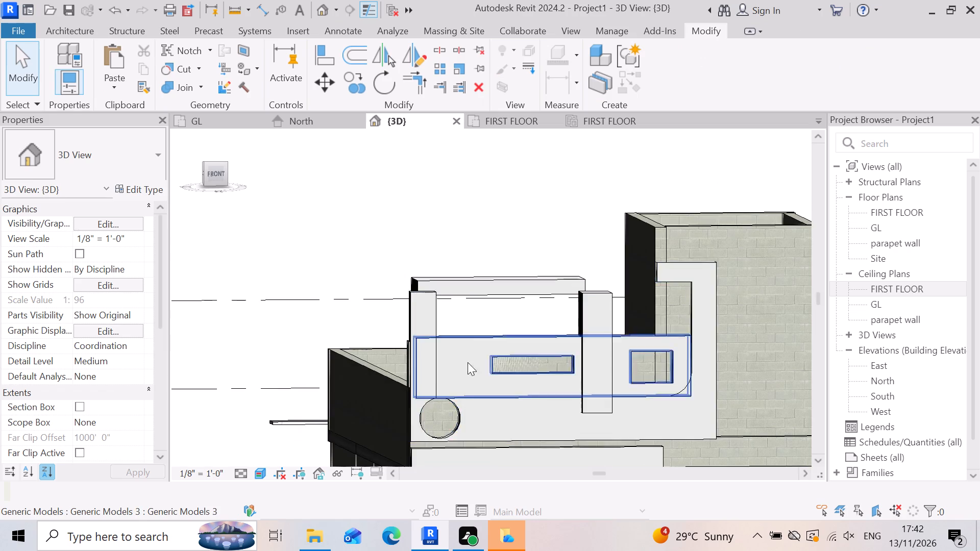
scroll(457, 315, "down", 3)
right_click_drag(622, 327, 608, 369, "shift")
middle_click_drag(622, 327, 608, 369, "shift")
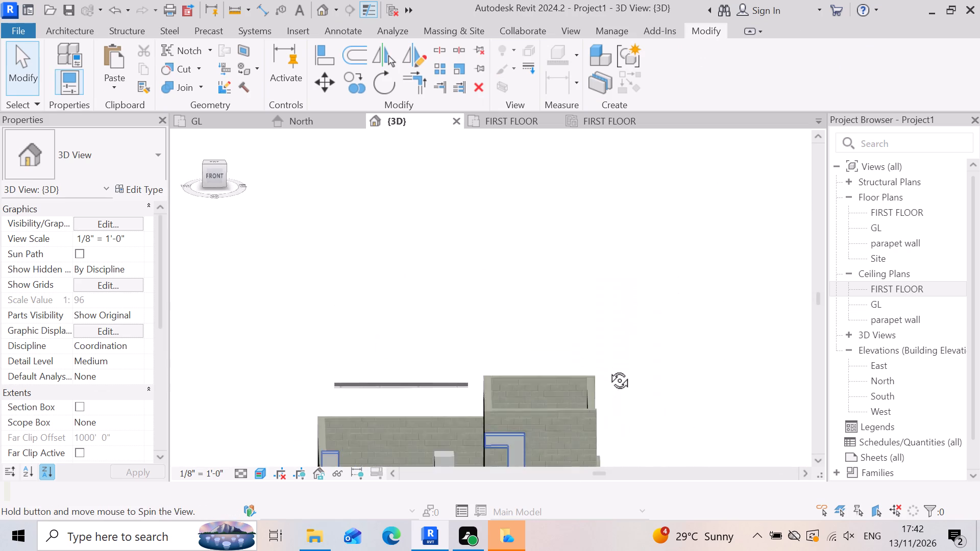
middle_click_drag(608, 369, 608, 370, "shift")
right_click_drag(608, 369, 608, 370, "shift")
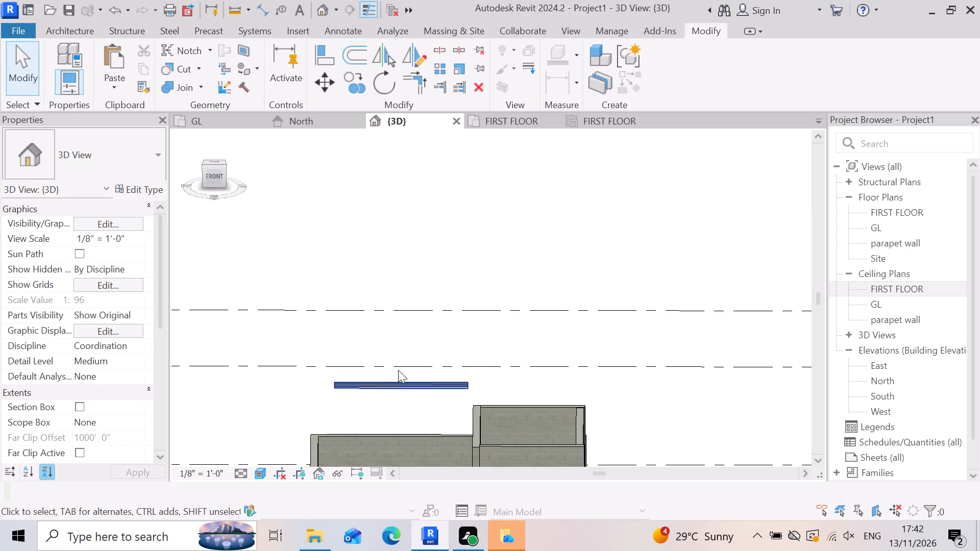
scroll(403, 380, "up", 11)
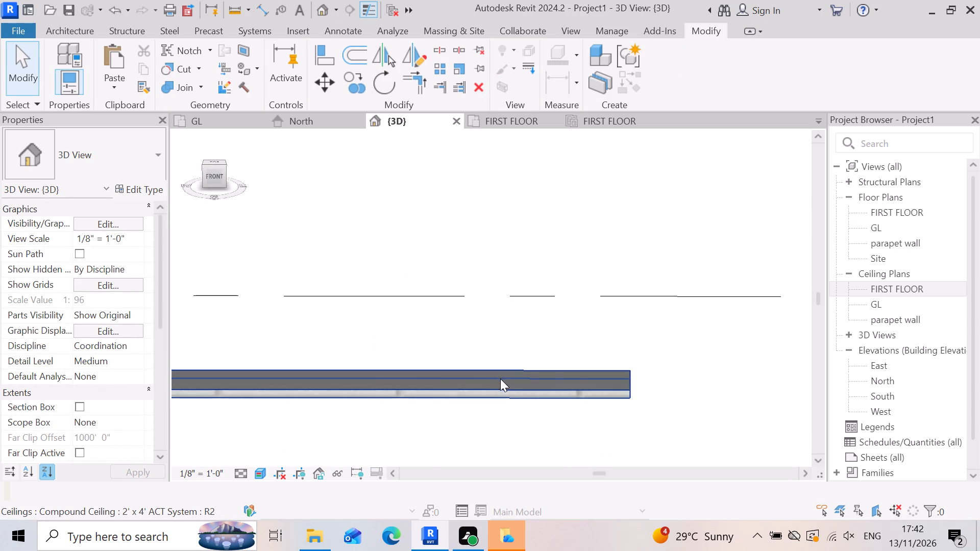
left_click(501, 391)
scroll(519, 411, "down", 4)
scroll(552, 367, "down", 2)
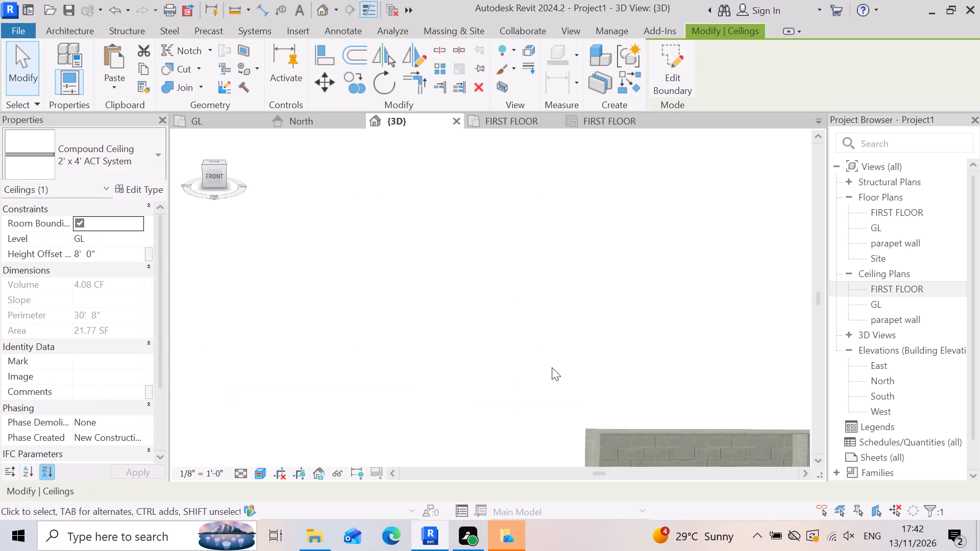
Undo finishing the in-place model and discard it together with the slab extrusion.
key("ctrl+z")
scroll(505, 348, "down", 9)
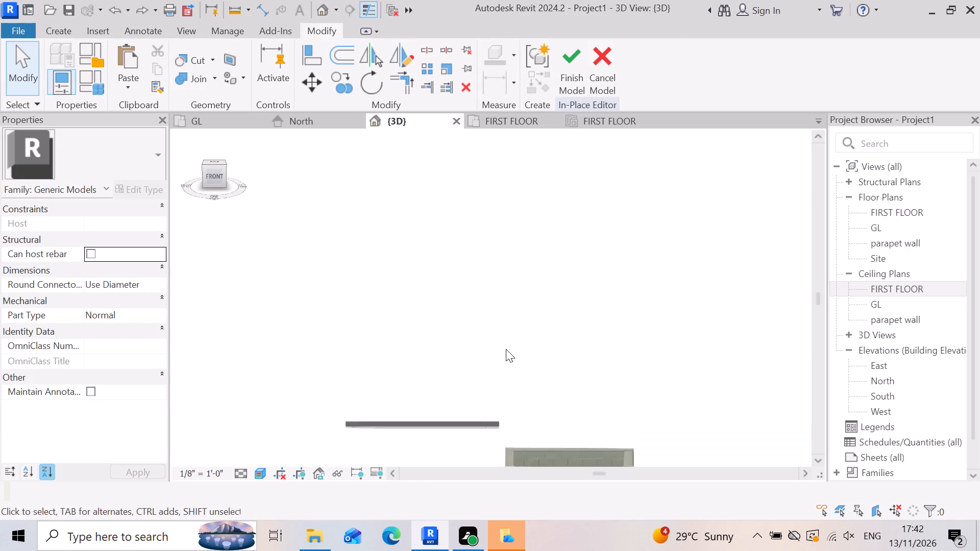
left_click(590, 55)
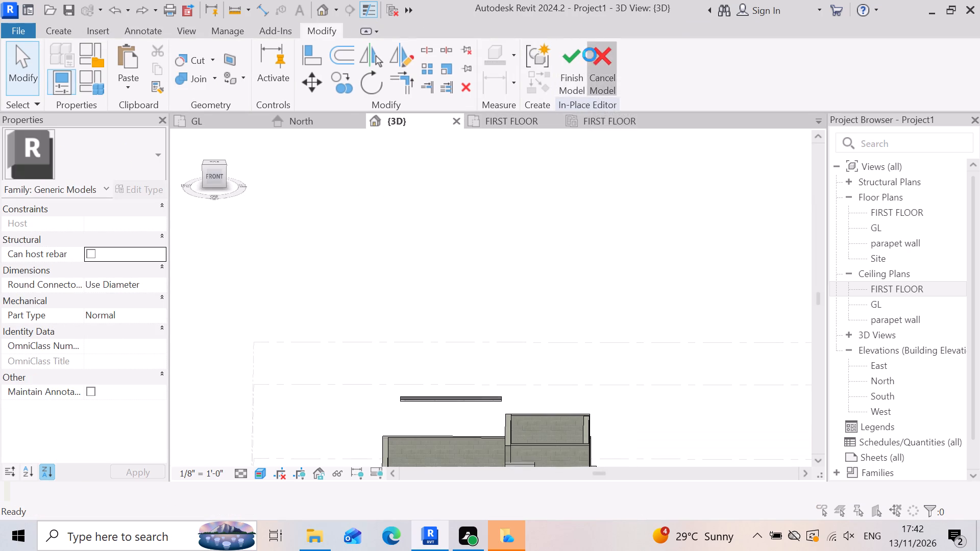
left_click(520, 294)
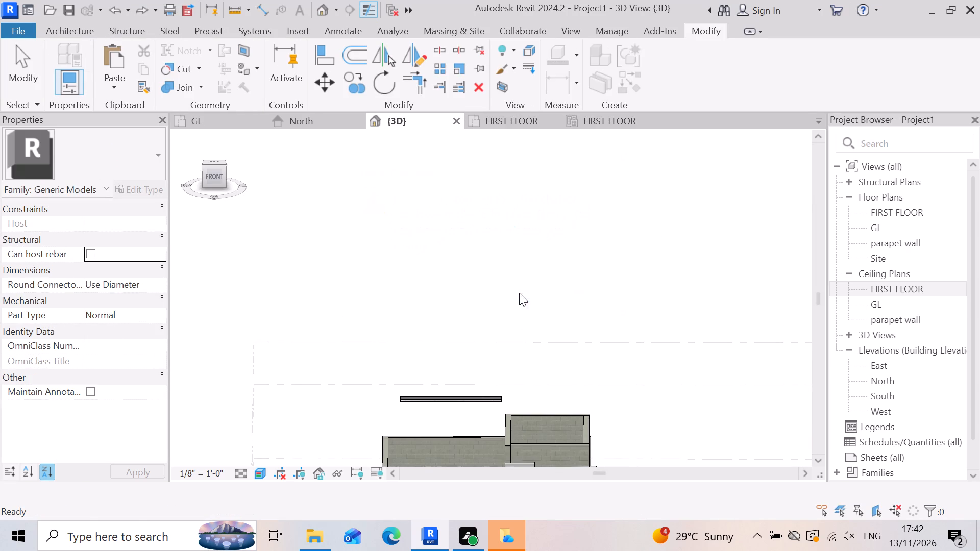
Move the detached 2' x 4' ACT System ceiling strip from behind the building towards the front facade's vertical strips.
scroll(353, 373, "up", 2)
left_click(392, 325)
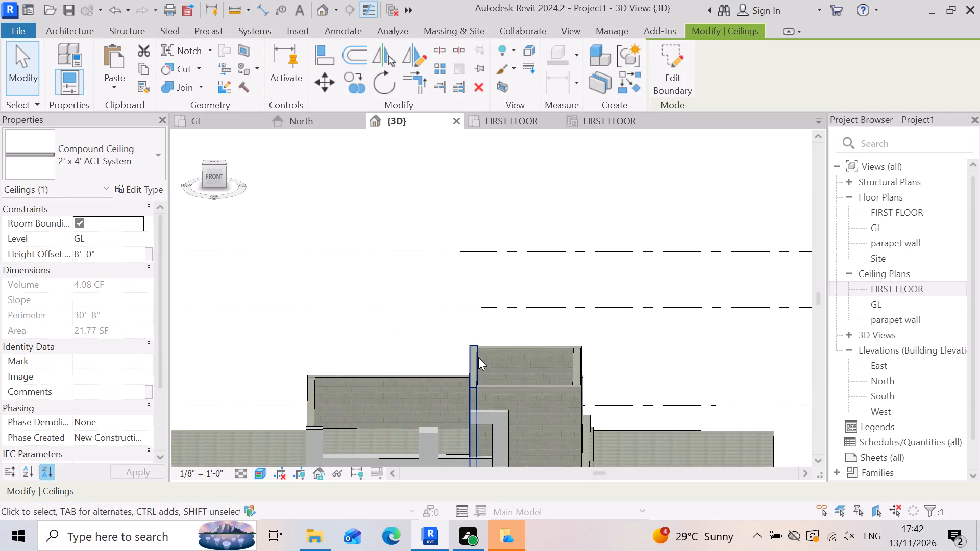
scroll(446, 296, "down", 3)
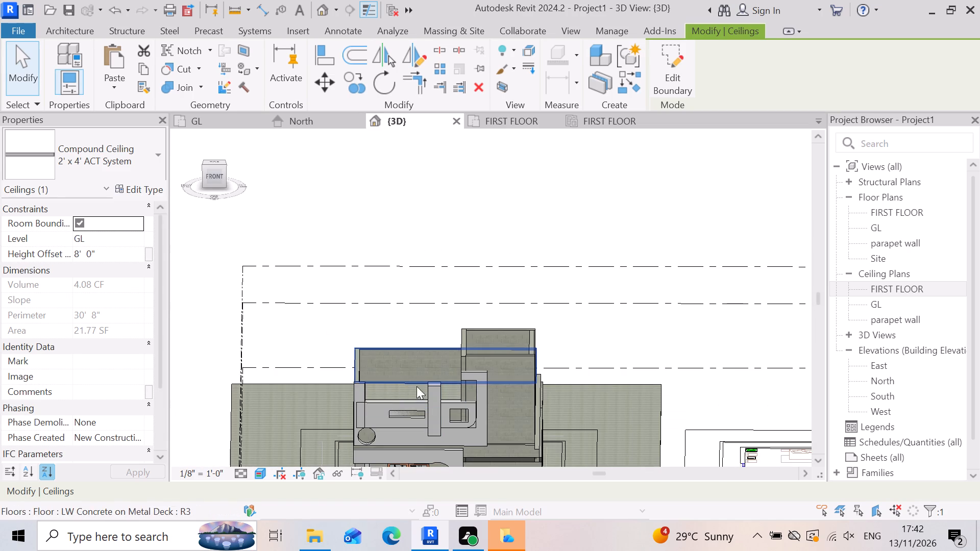
right_click_drag(622, 269, 573, 346, "shift")
middle_click_drag(621, 269, 573, 346, "shift")
scroll(573, 346, "down", 1)
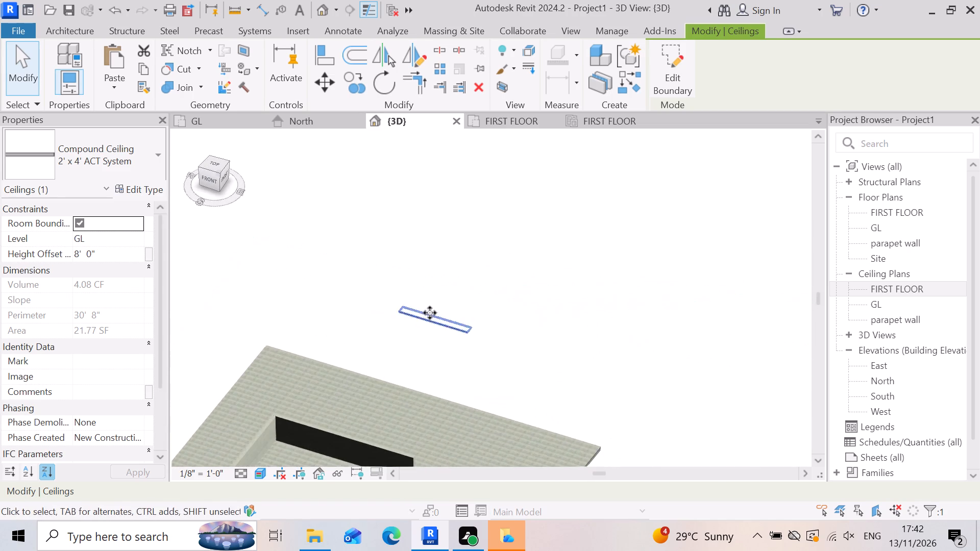
scroll(416, 332, "up", 10)
left_click(480, 309)
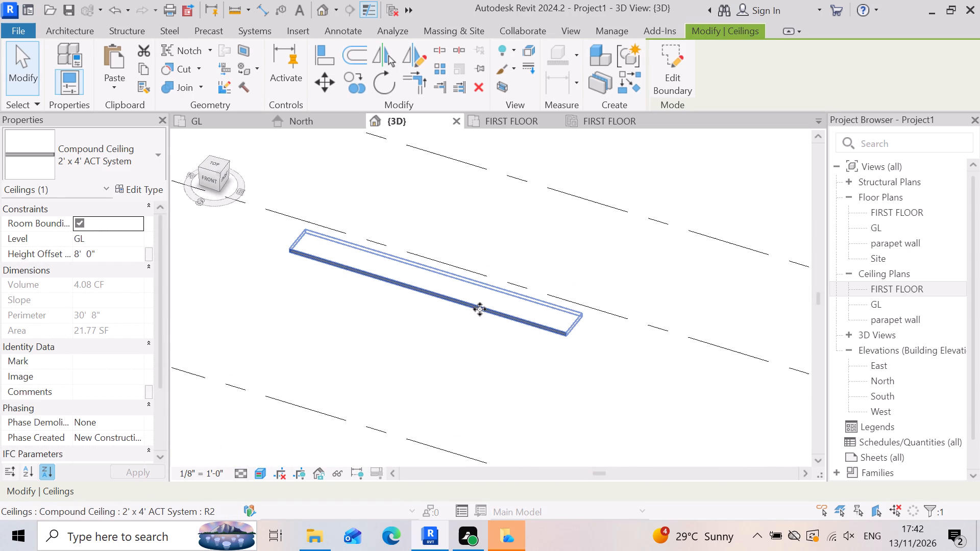
key("Escape")
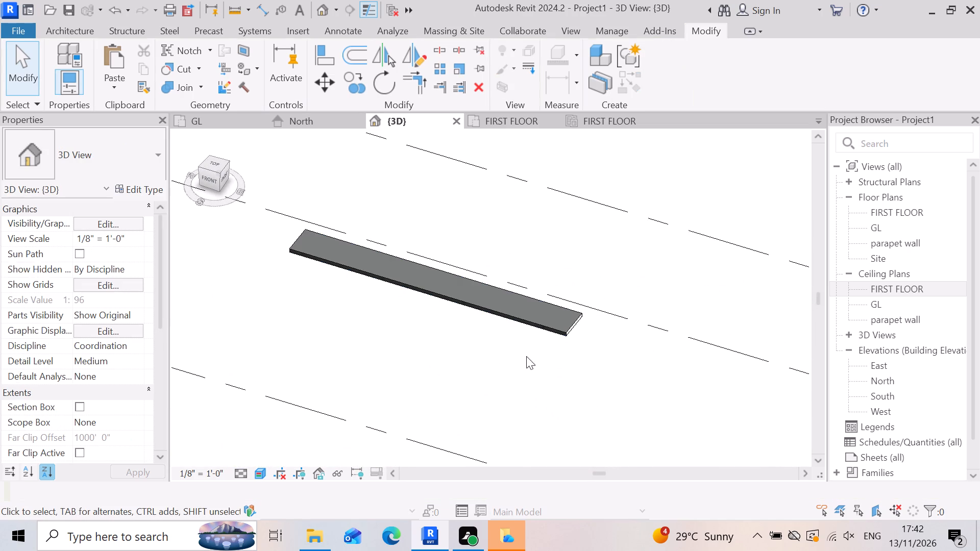
left_click(524, 318)
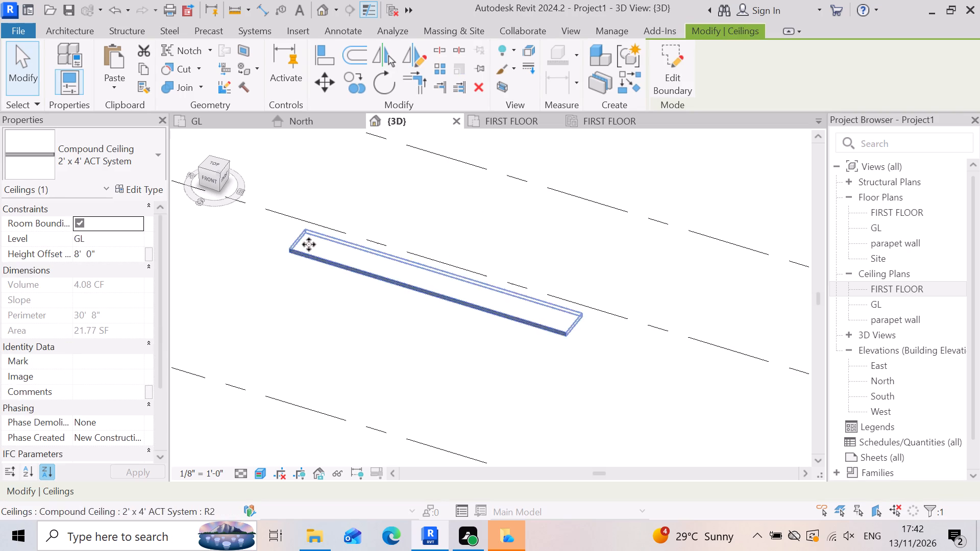
left_click(328, 83)
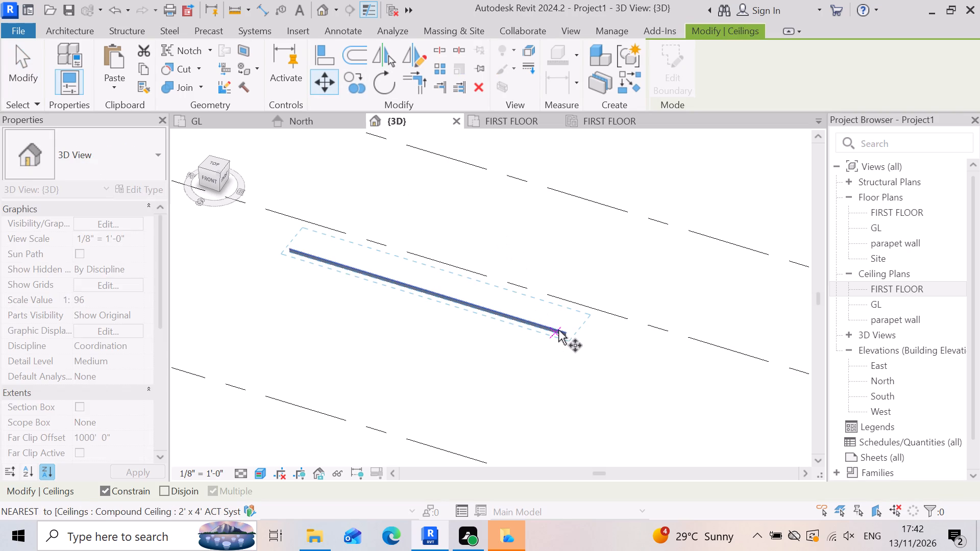
left_click(558, 330)
scroll(573, 329, "down", 13)
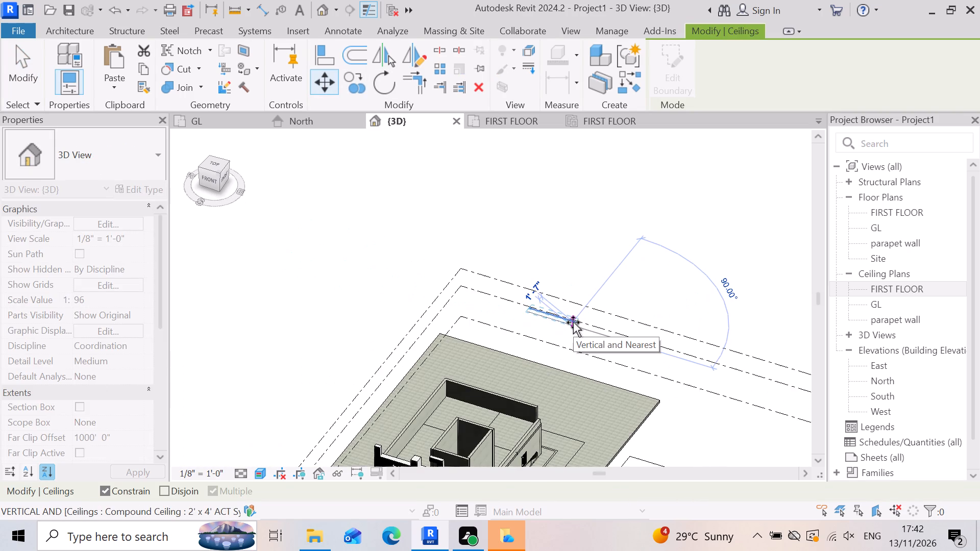
scroll(519, 370, "down", 2)
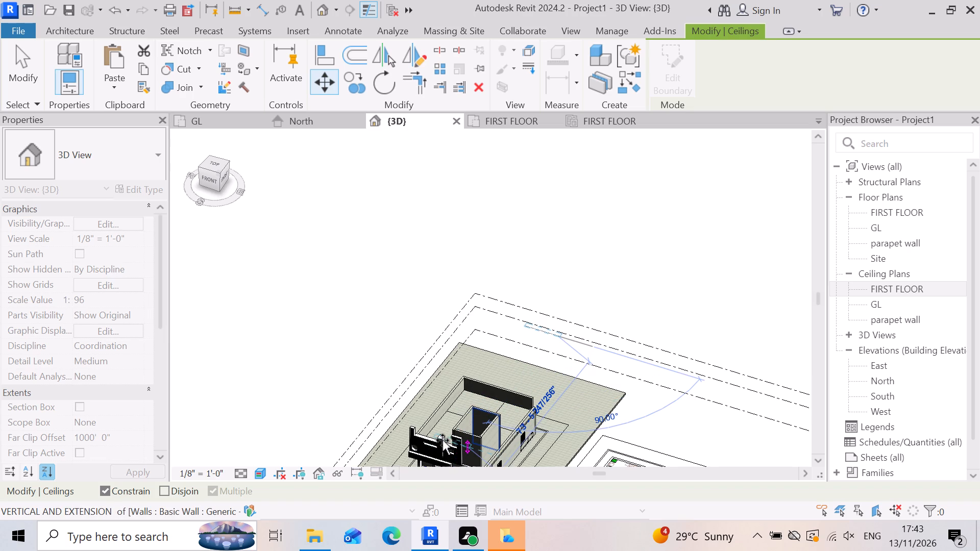
left_click(443, 440)
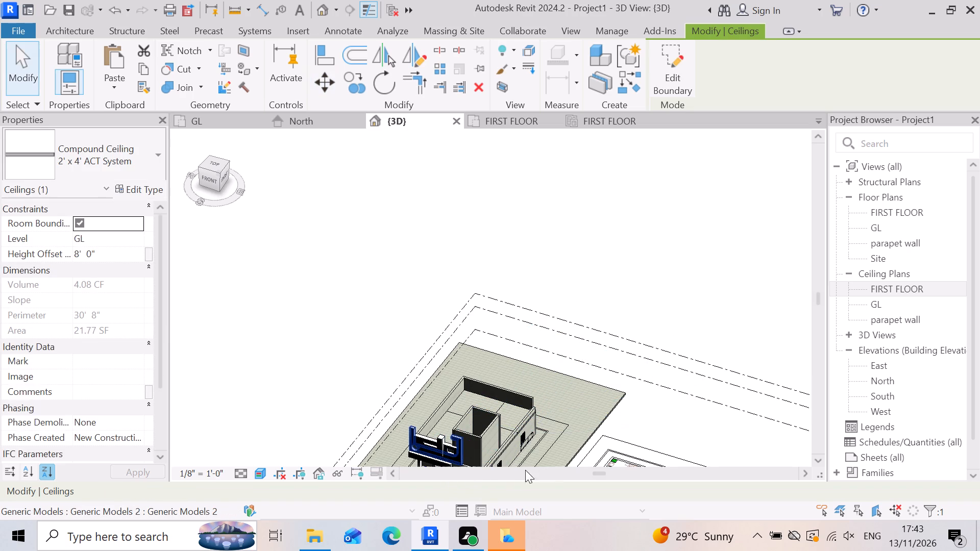
Examine from the front where the moved ceiling strip sits relative to the facade's frame, panel and vertical strips.
right_click_drag(544, 406, 576, 353, "shift")
middle_click_drag(544, 406, 576, 353, "shift")
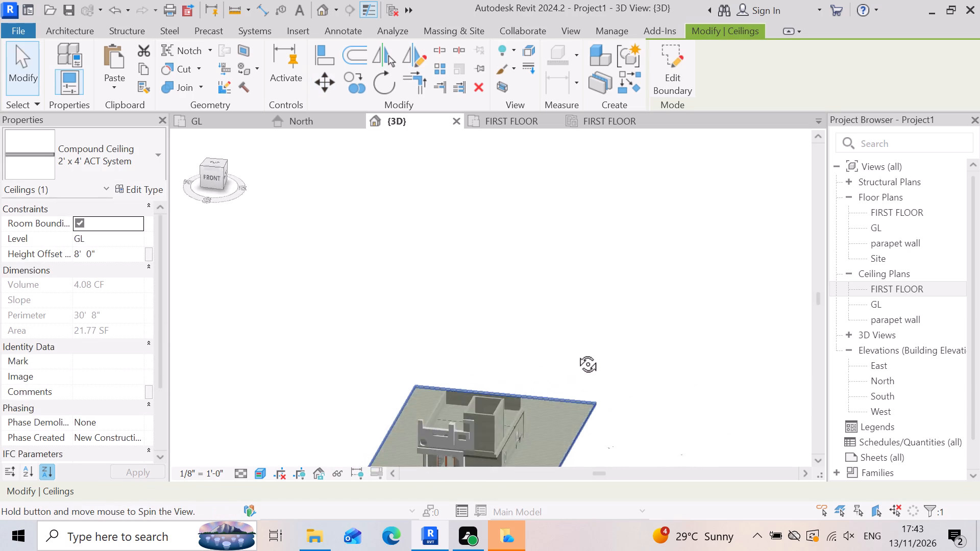
middle_click_drag(576, 353, 598, 307, "shift")
right_click_drag(576, 353, 600, 307, "shift")
scroll(248, 483, "up", 4)
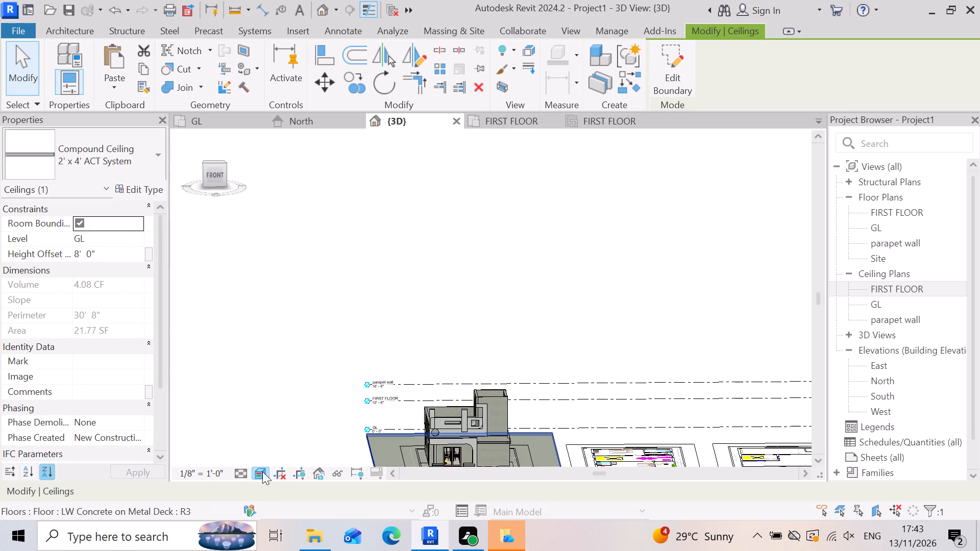
scroll(496, 348, "down", 3)
scroll(444, 397, "up", 10)
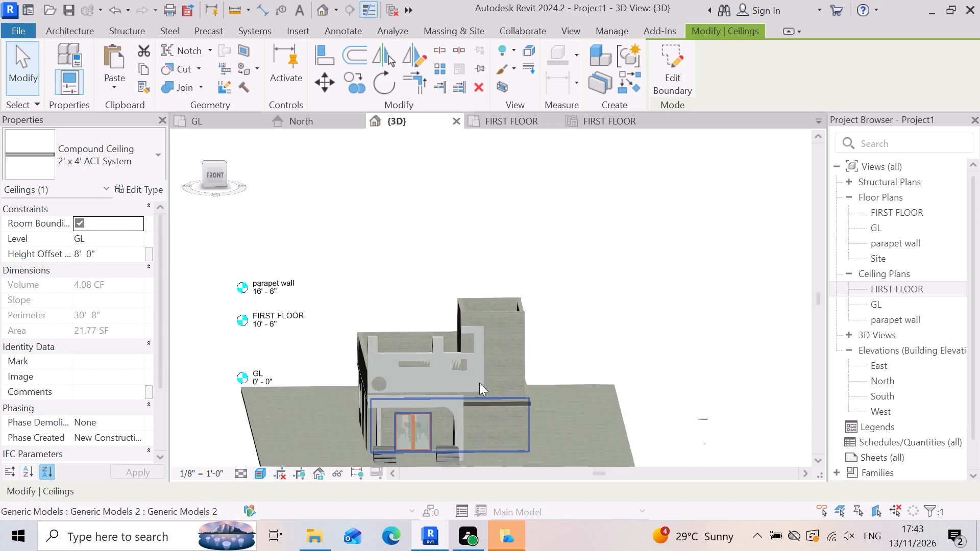
scroll(479, 383, "up", 2)
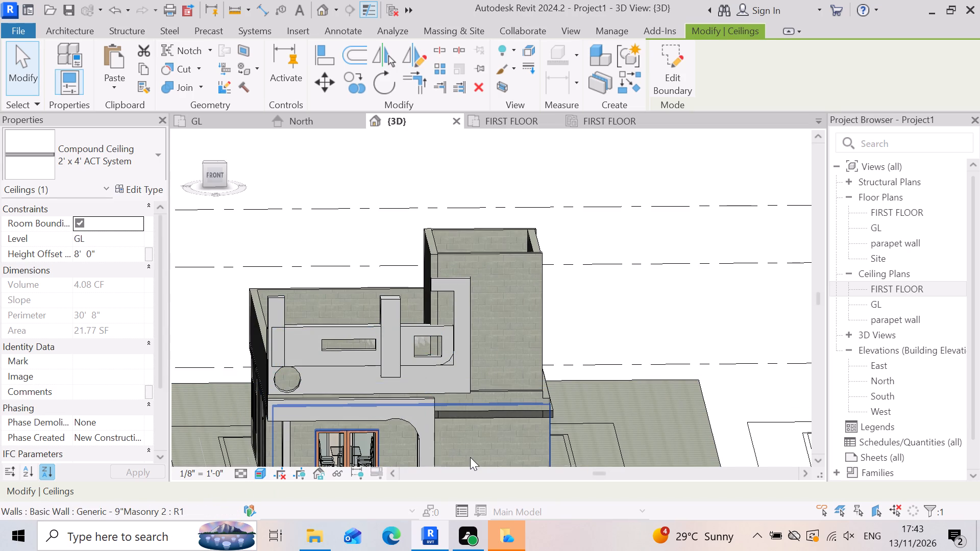
Undo the last repositioning of the 2' x 4' ACT System ceiling strip.
key("ctrl+z")
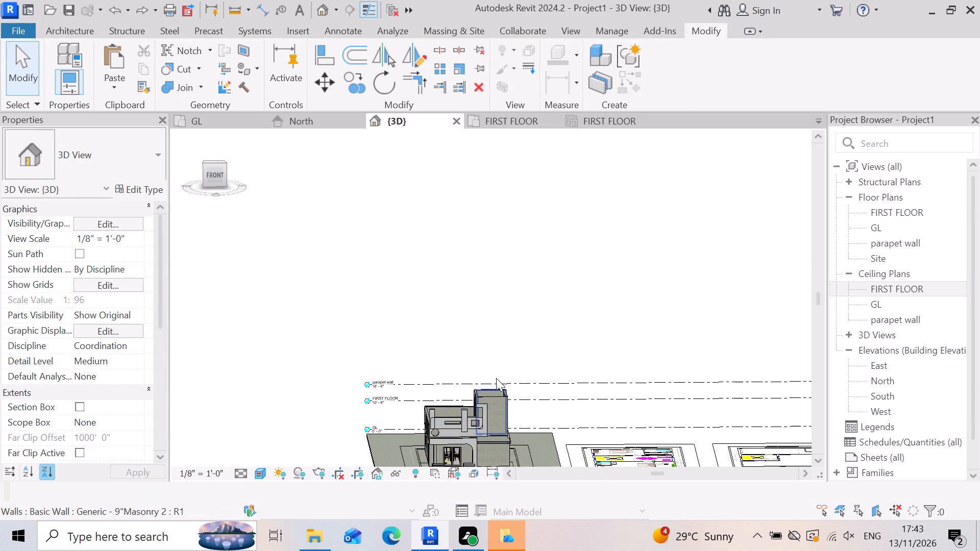
scroll(497, 378, "down", 2)
key("ctrl+z")
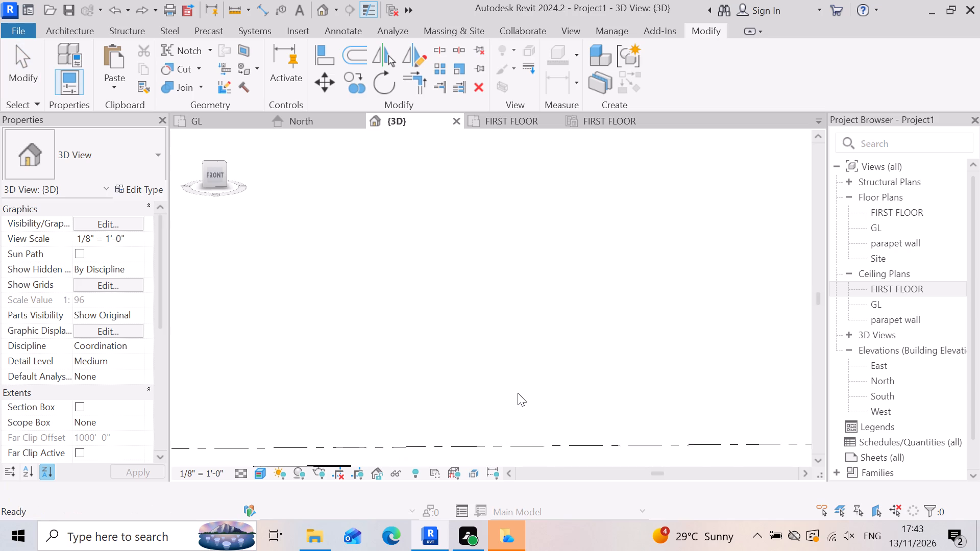
Copy the 2' x 4' ACT System ceiling strip at the ground slab's rear edge and paste it aligned to the parapet wall level.
scroll(518, 393, "down", 7)
scroll(555, 329, "down", 4)
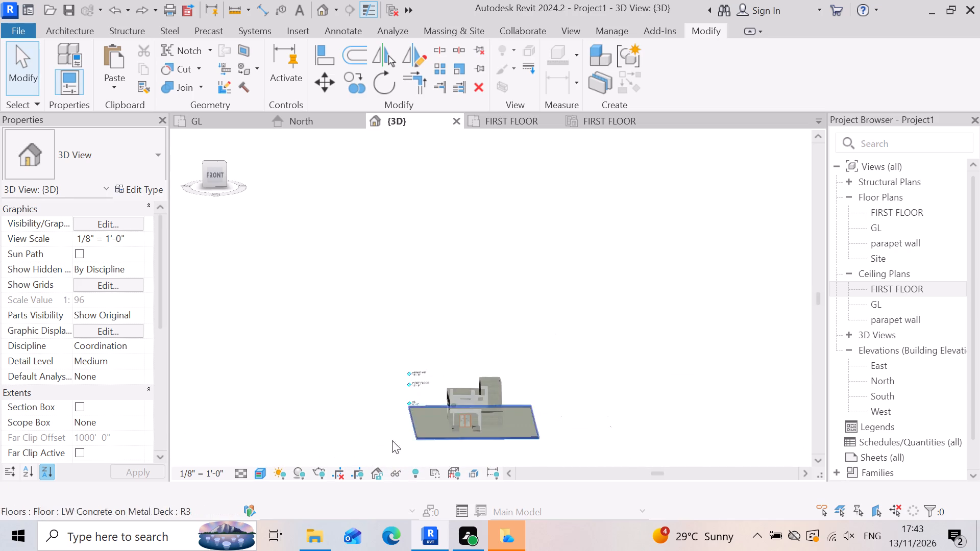
middle_click_drag(366, 415, 512, 434, "shift")
right_click_drag(366, 415, 512, 434, "shift")
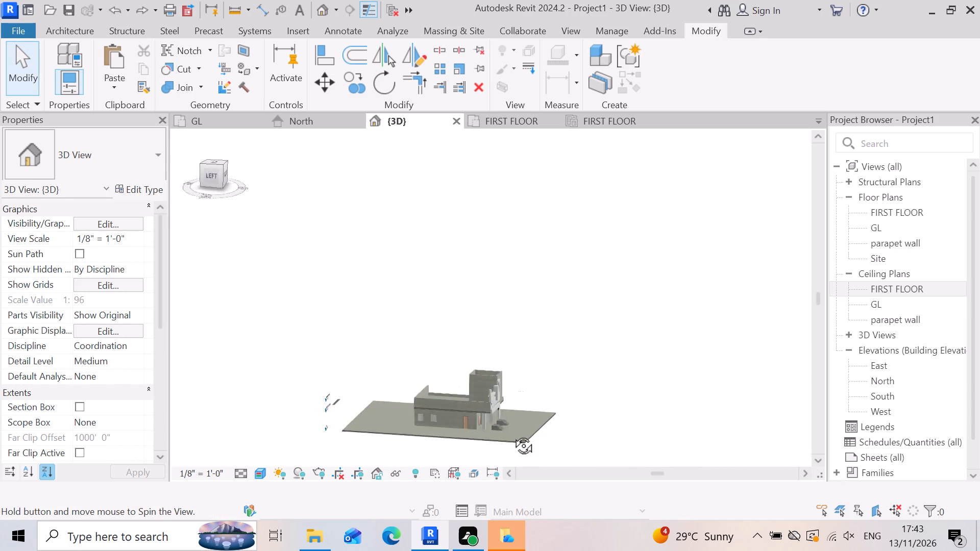
middle_click_drag(512, 434, 583, 449, "shift")
right_click_drag(512, 434, 583, 449, "shift")
scroll(344, 441, "up", 2)
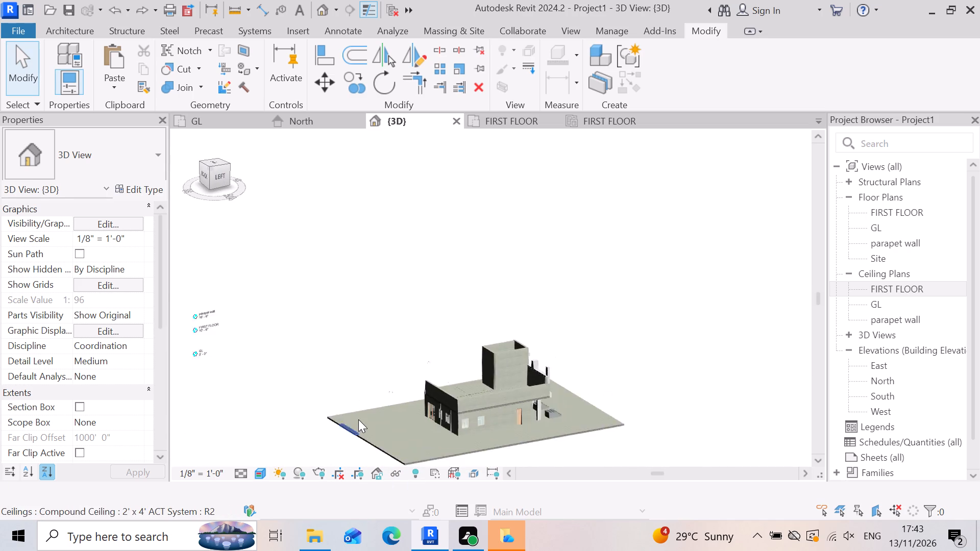
scroll(358, 419, "up", 18)
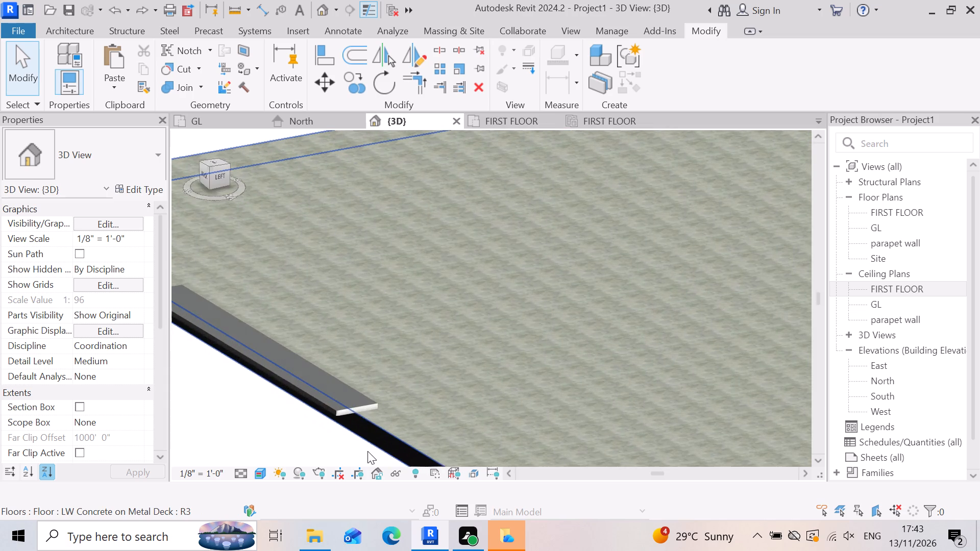
scroll(345, 421, "up", 5)
left_click(326, 399)
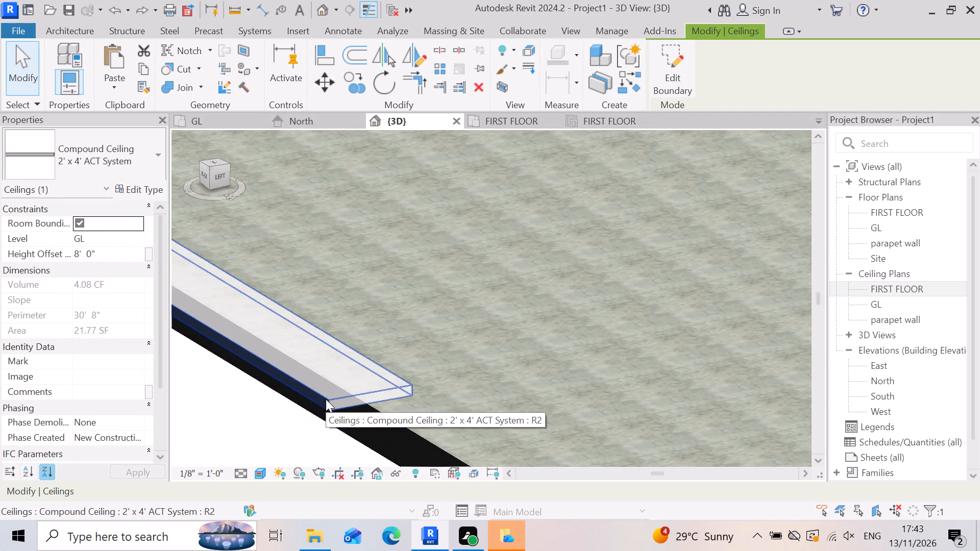
left_click(139, 68)
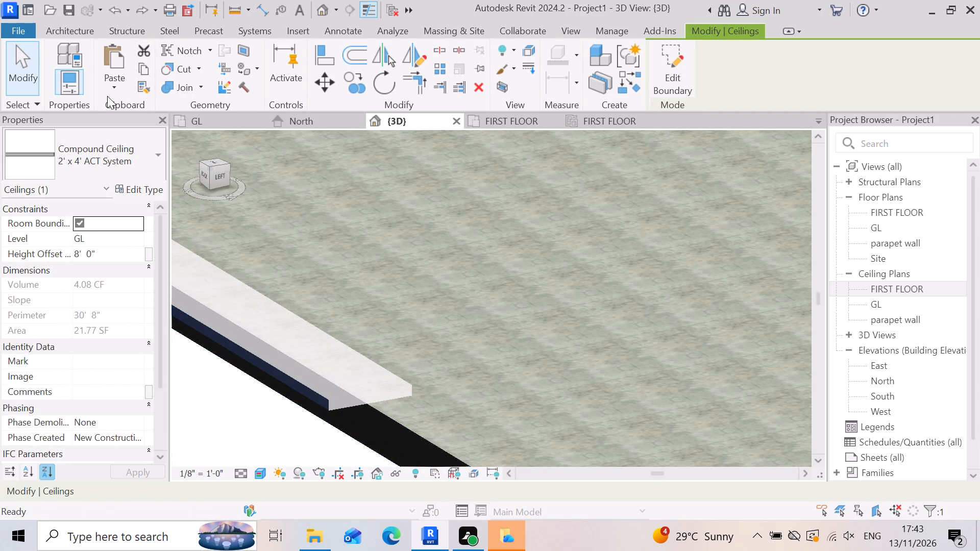
left_click(109, 89)
left_click(152, 145)
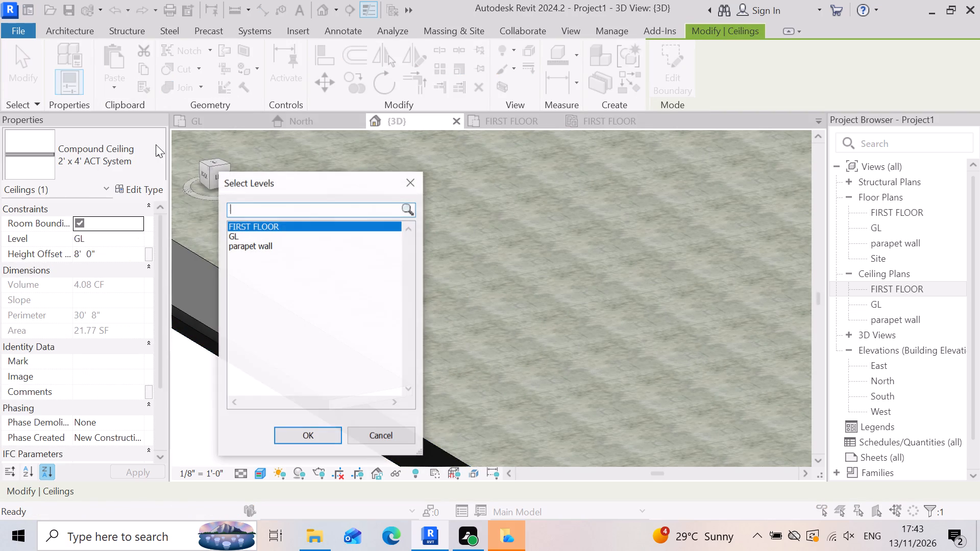
left_click(272, 251)
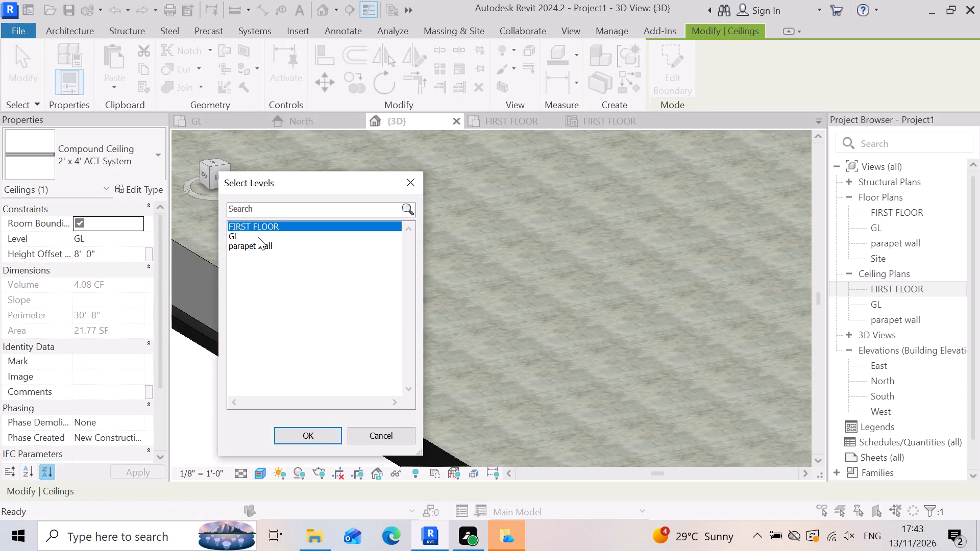
left_click(255, 249)
left_click(313, 438)
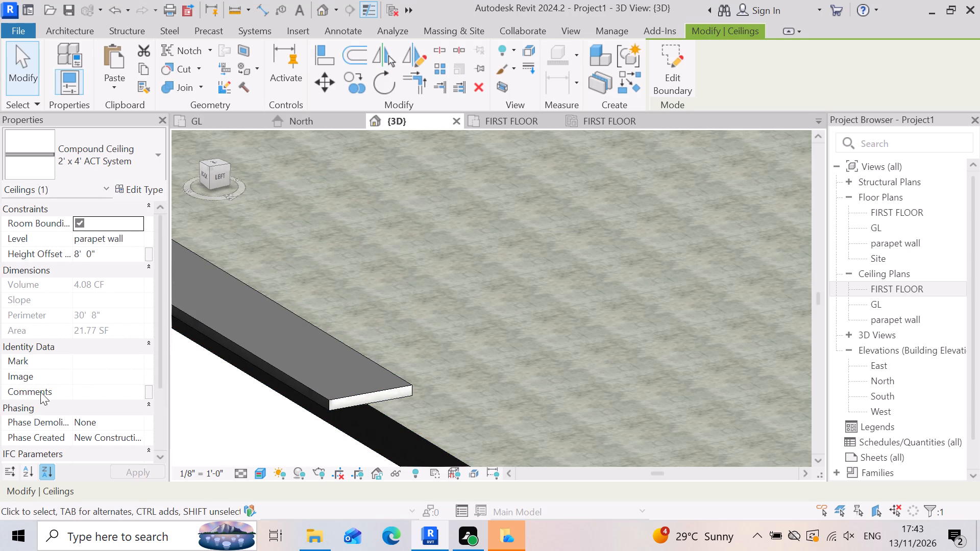
scroll(507, 327, "down", 7)
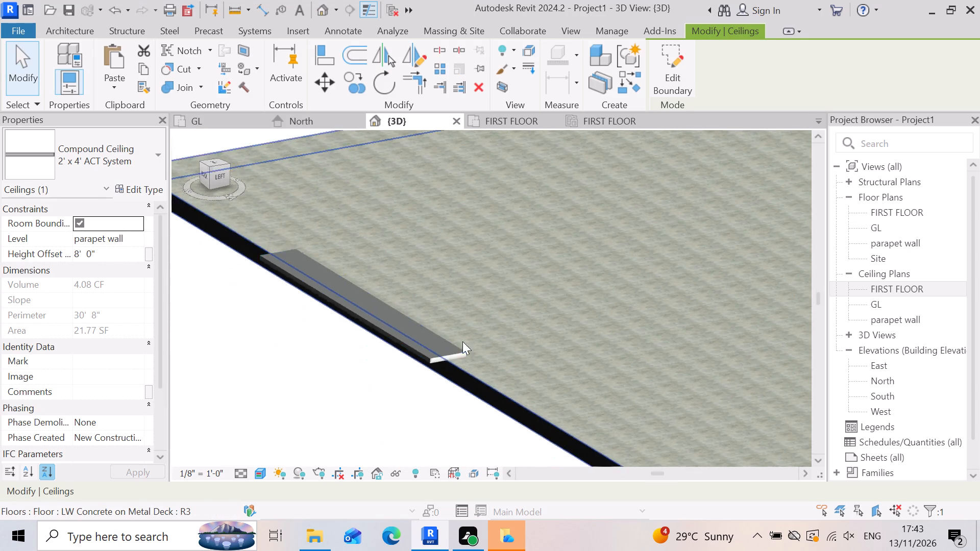
scroll(462, 341, "down", 10)
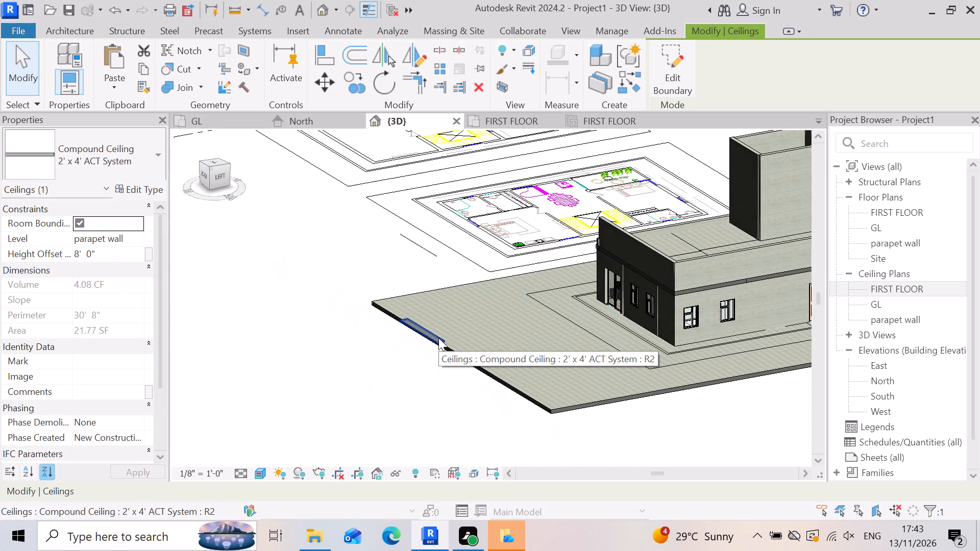
key("Escape")
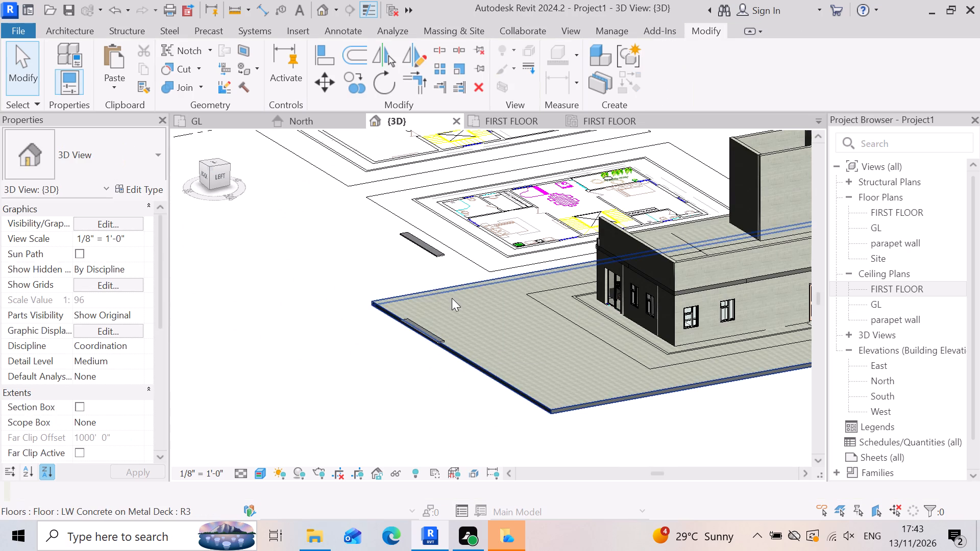
Select the raised copy of the ceiling strip and look for it in the FIRST FLOOR and parapet wall floor plans.
scroll(429, 269, "up", 3)
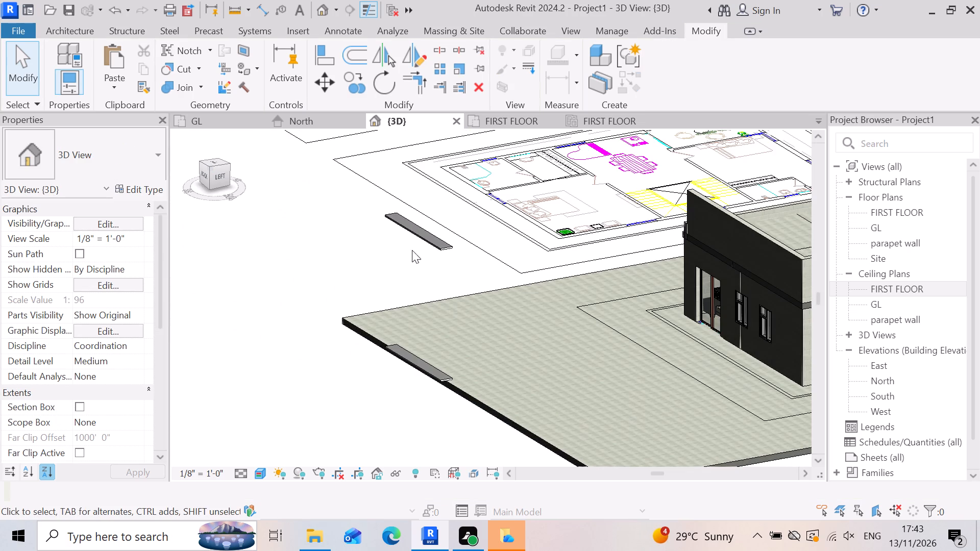
left_click(434, 245)
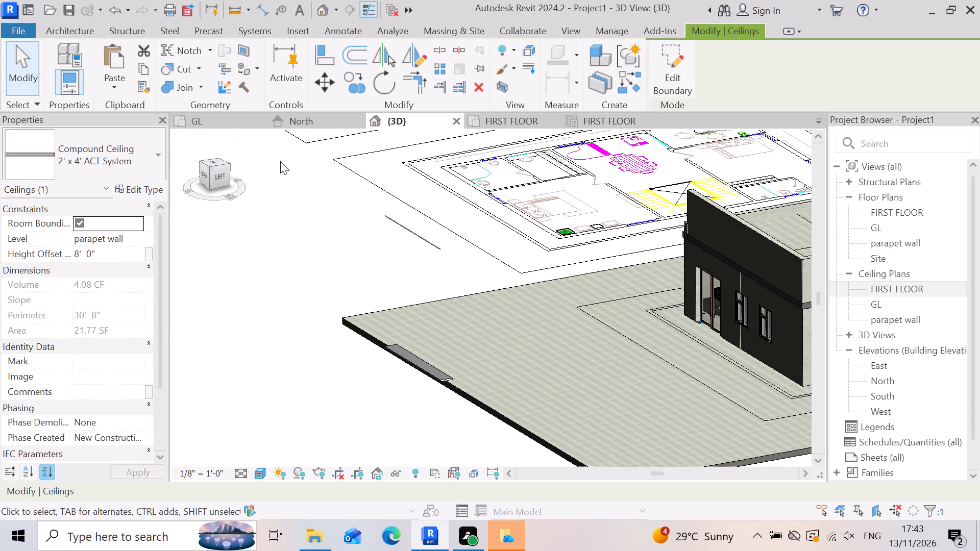
left_click(500, 122)
scroll(420, 294, "down", 3)
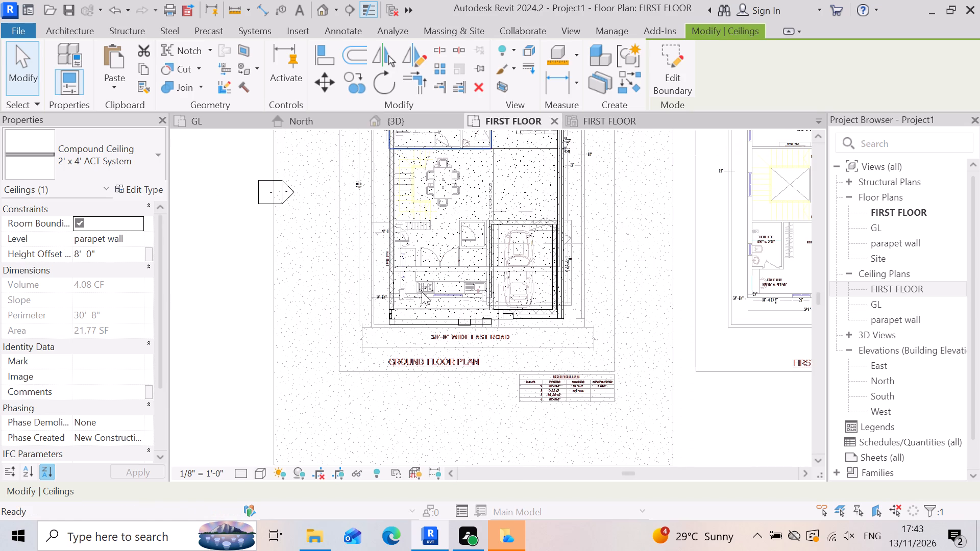
scroll(422, 292, "down", 5)
left_click(225, 287)
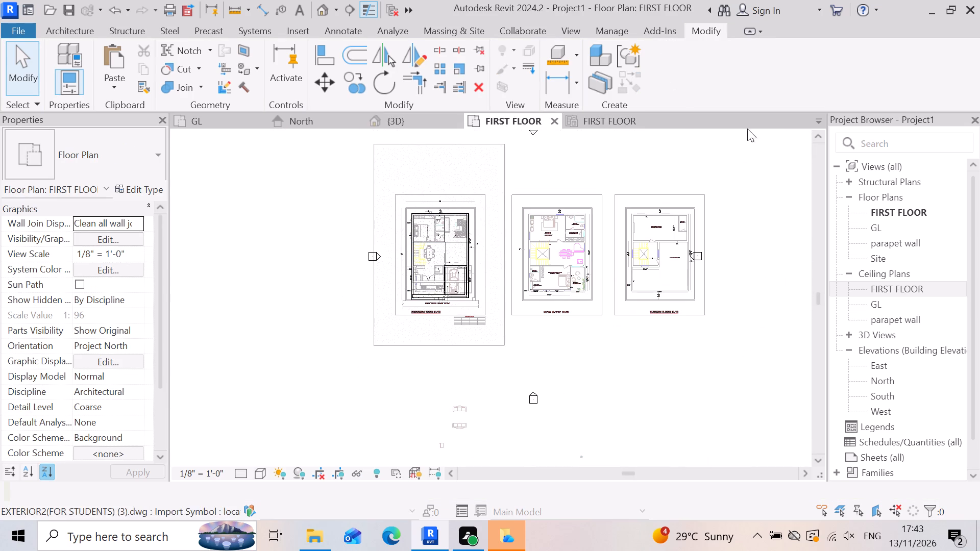
double_click(884, 241)
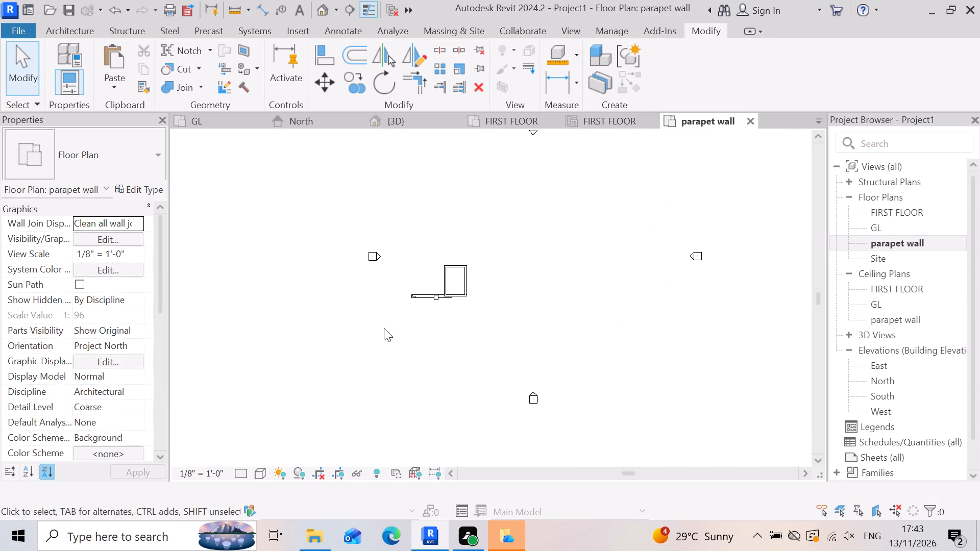
left_click(390, 325)
scroll(480, 308, "up", 7)
scroll(526, 322, "up", 6)
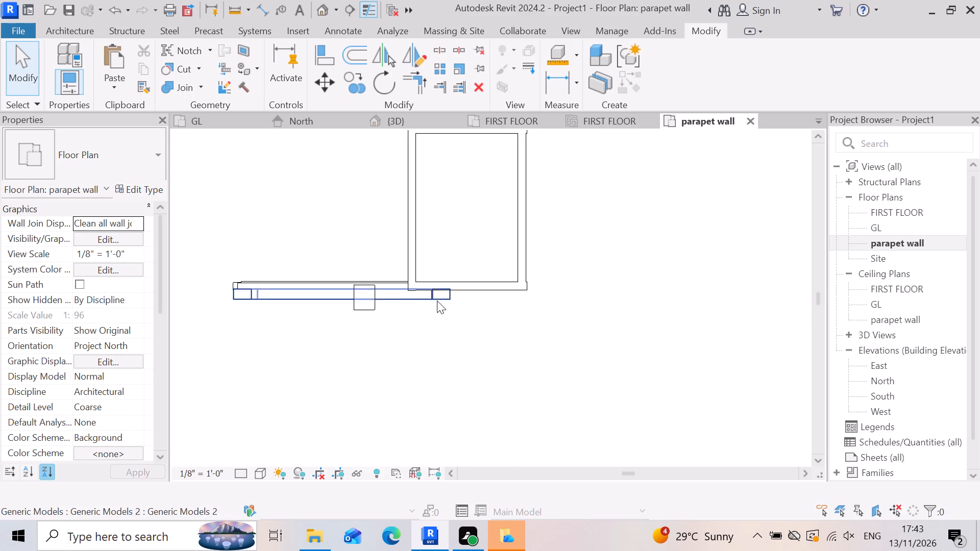
scroll(588, 318, "down", 6)
scroll(507, 338, "down", 5)
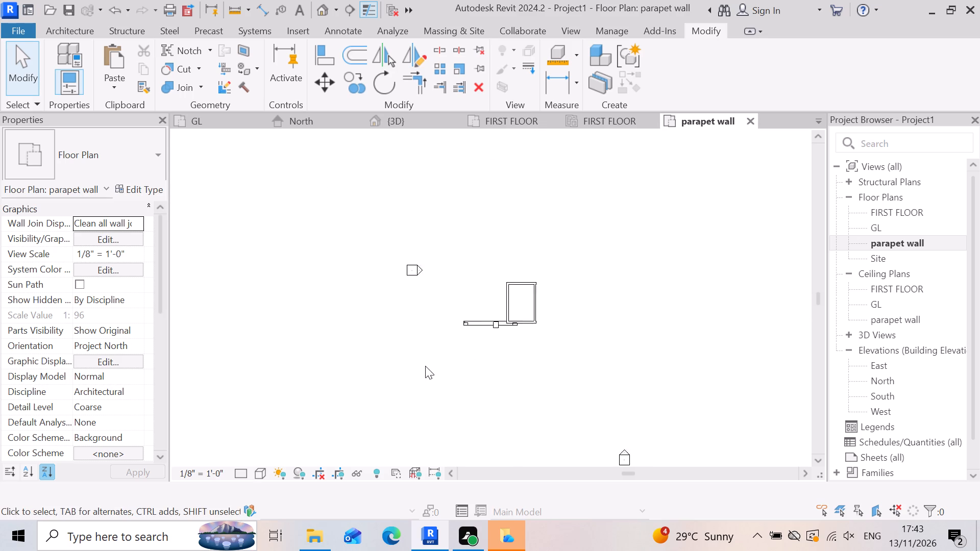
scroll(425, 366, "down", 1)
scroll(514, 364, "up", 10)
scroll(450, 350, "up", 3)
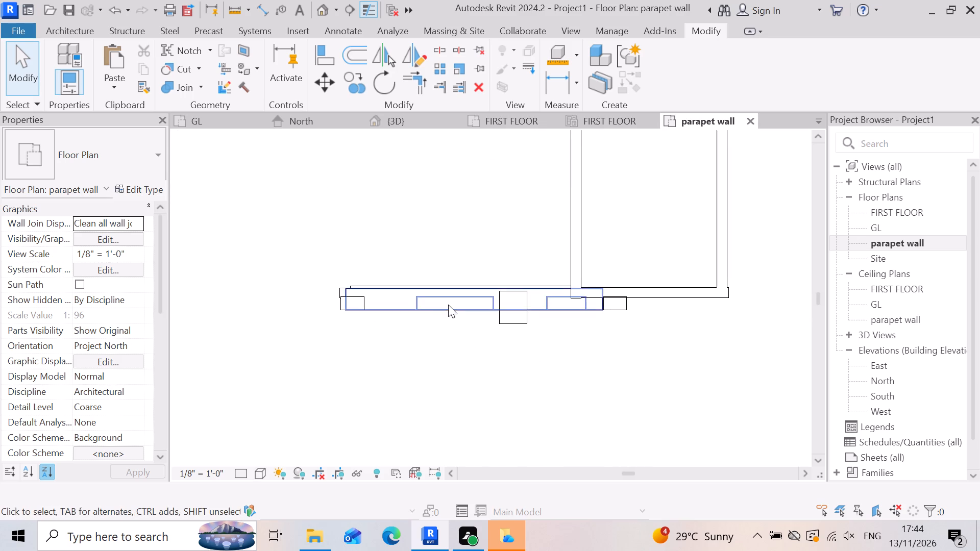
scroll(443, 298, "down", 17)
scroll(472, 319, "down", 4)
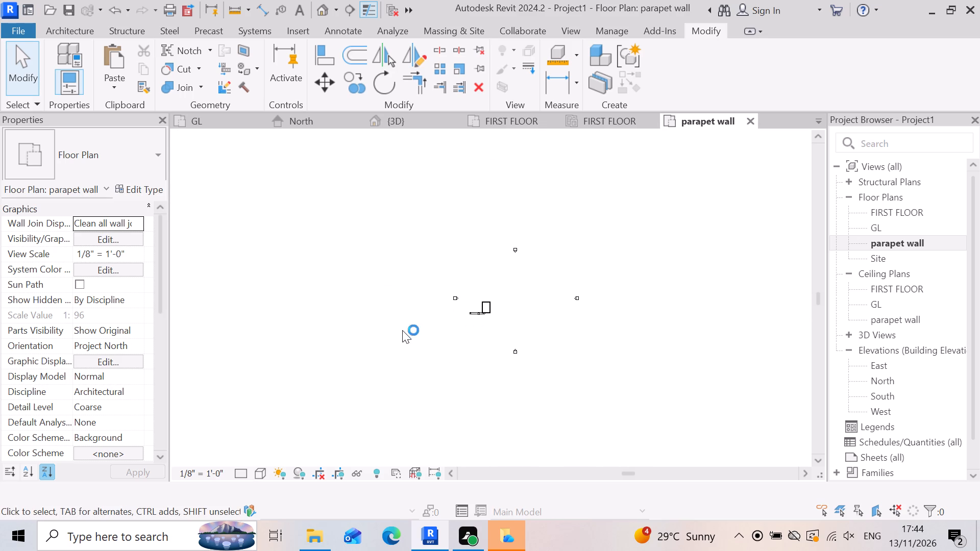
Look for the raised ceiling strip copy in the FIRST FLOOR ceiling plan and the parapet wall and GL floor plans.
left_click(610, 119)
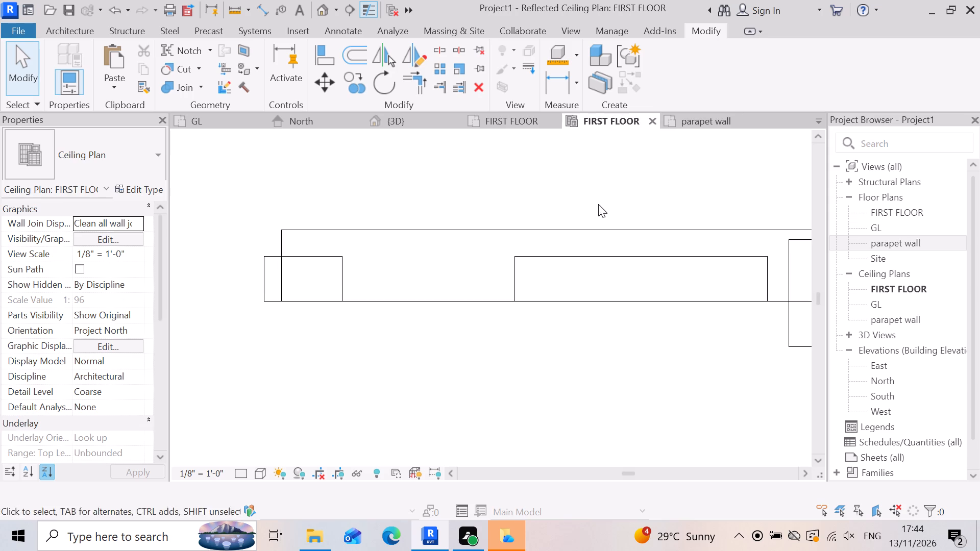
scroll(424, 326, "down", 18)
scroll(463, 317, "down", 3)
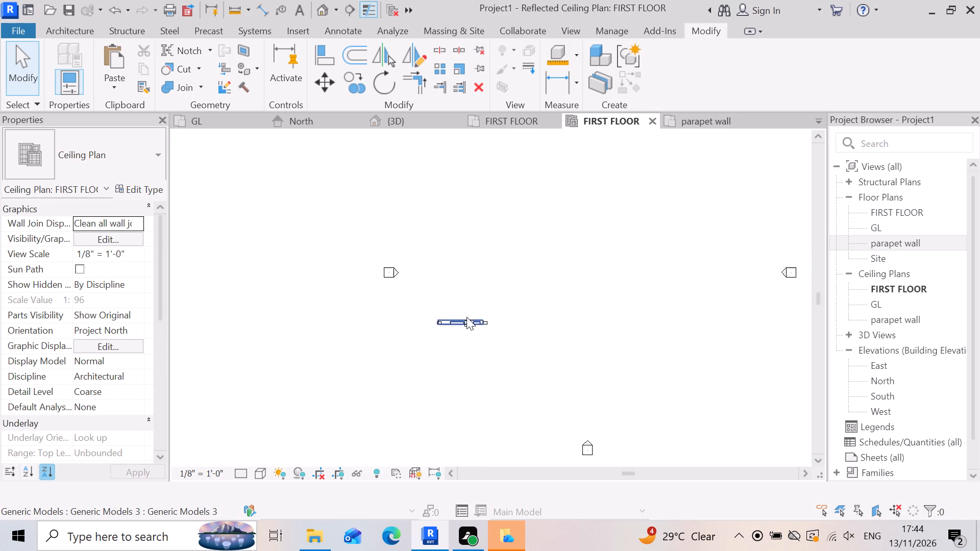
scroll(467, 317, "down", 7)
scroll(432, 339, "up", 4)
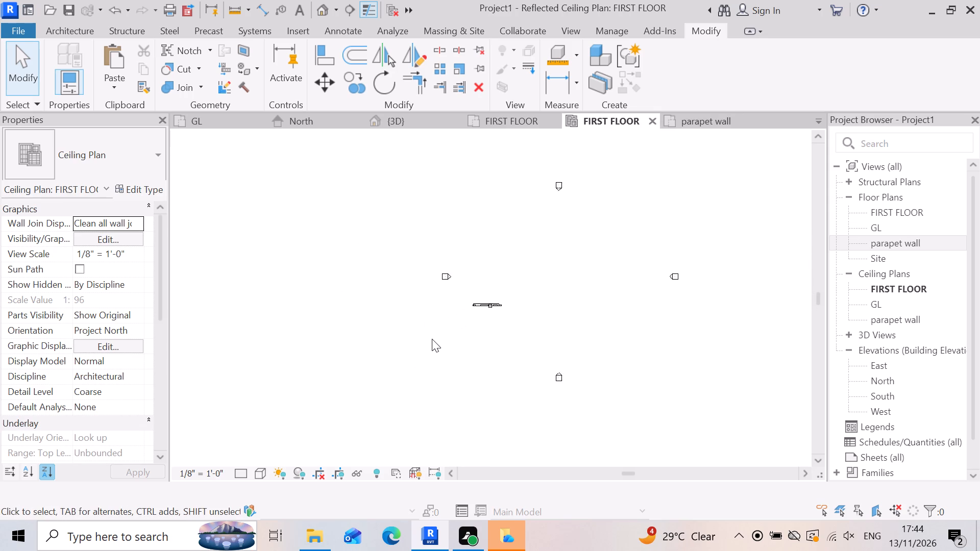
scroll(432, 339, "up", 2)
scroll(475, 331, "down", 5)
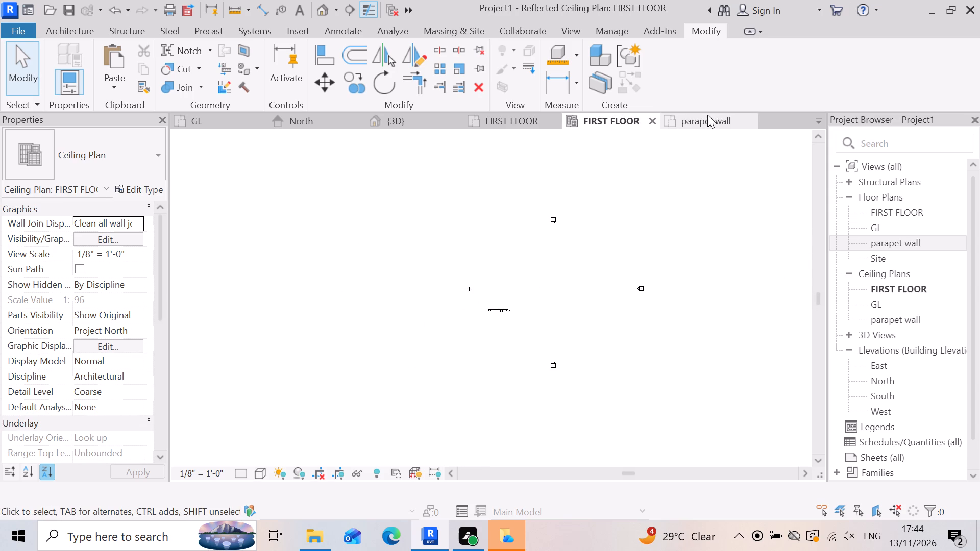
left_click(705, 124)
scroll(491, 314, "up", 3)
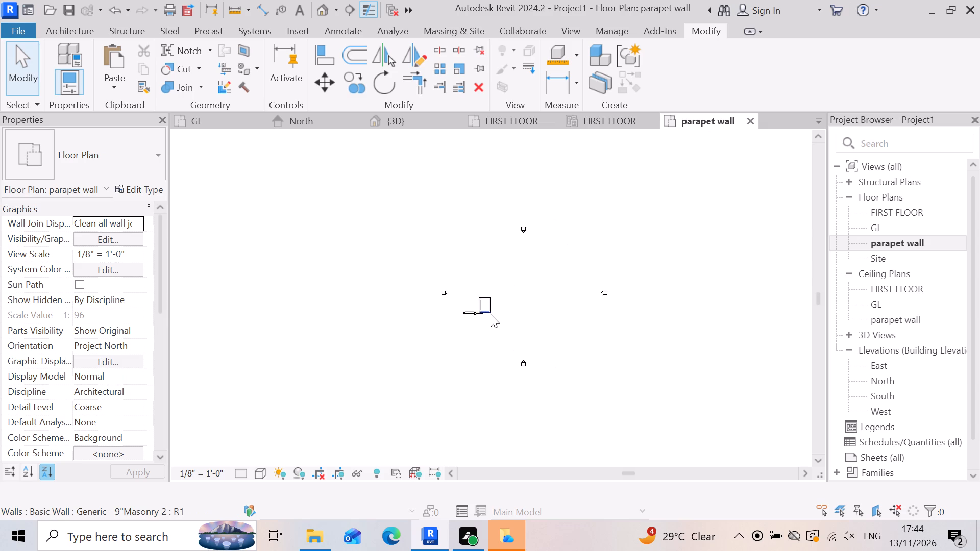
scroll(491, 314, "up", 15)
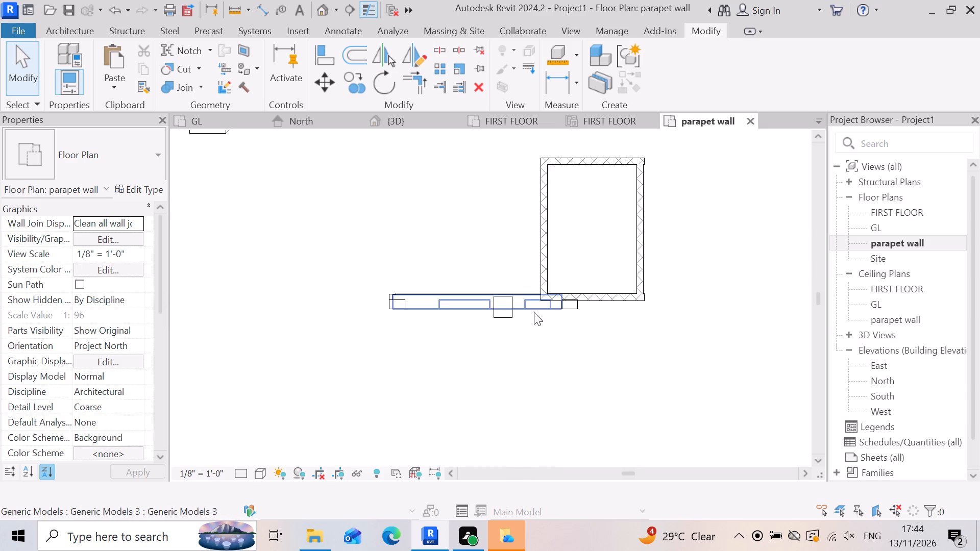
scroll(457, 277, "down", 3)
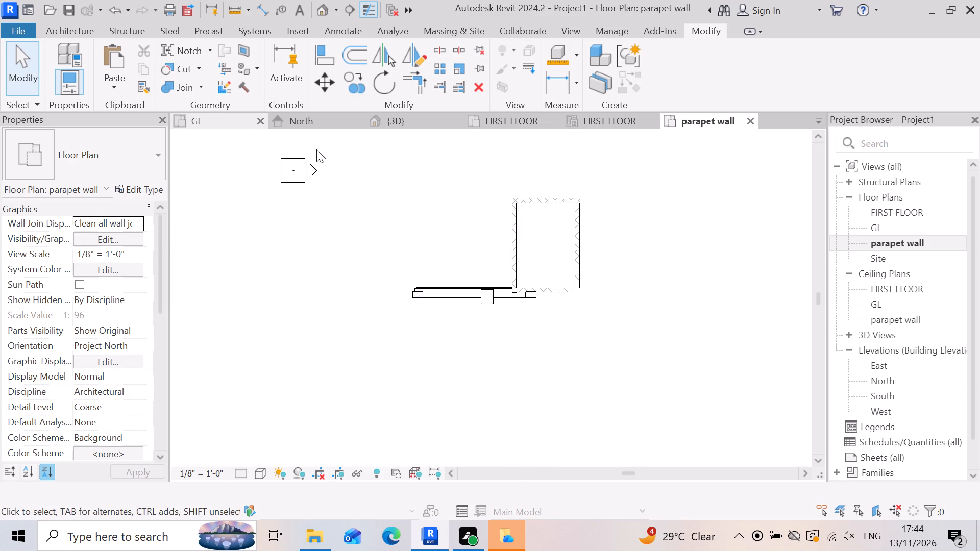
left_click(223, 124)
scroll(512, 323, "down", 9)
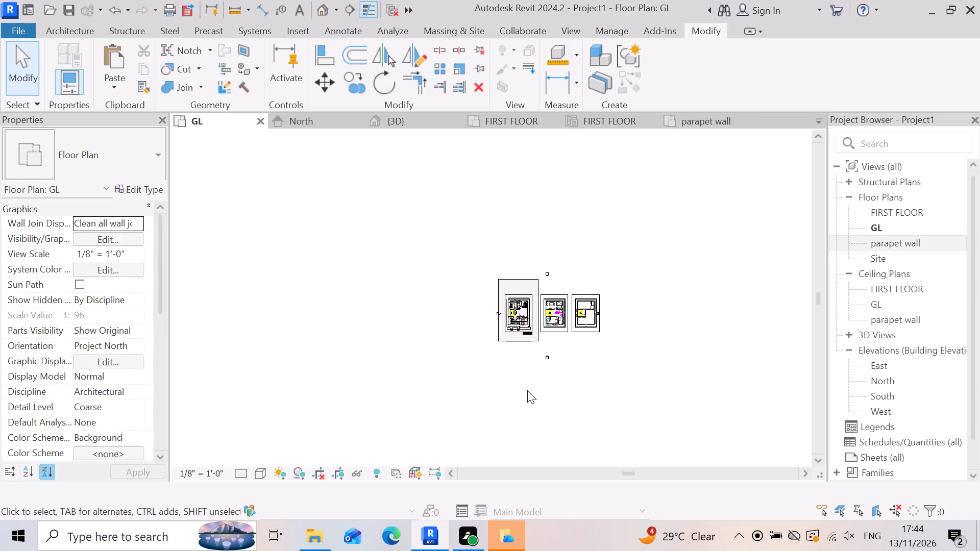
left_click(305, 351)
scroll(467, 349, "up", 11)
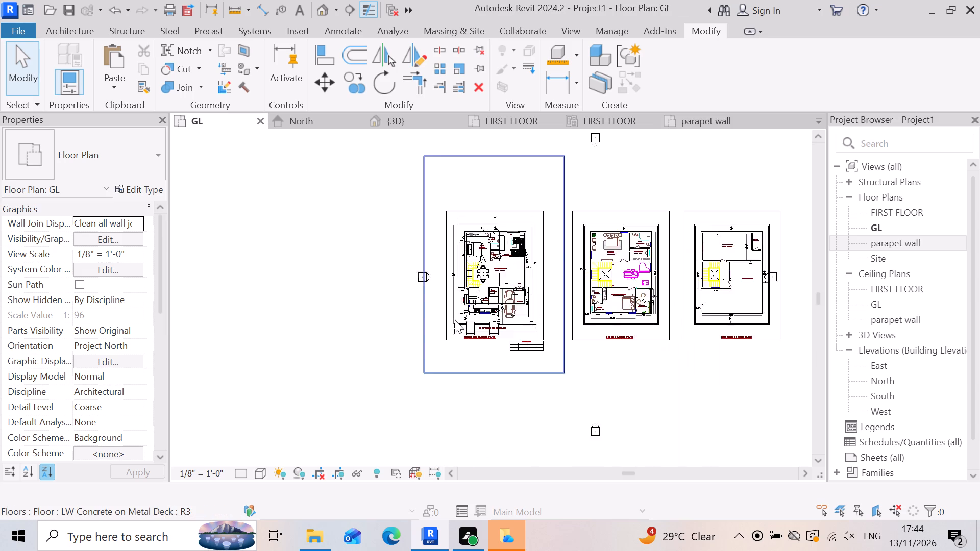
scroll(455, 320, "up", 1)
scroll(524, 171, "up", 3)
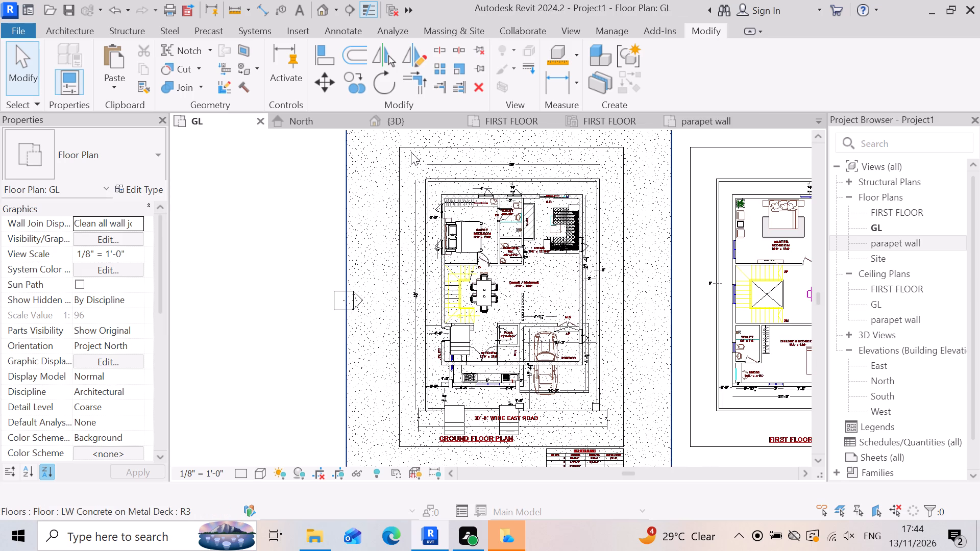
In the 3D view, nudge the parapet wall level ceiling strip a short distance lengthwise, parallel to the ground slab's rear edge.
left_click(432, 123)
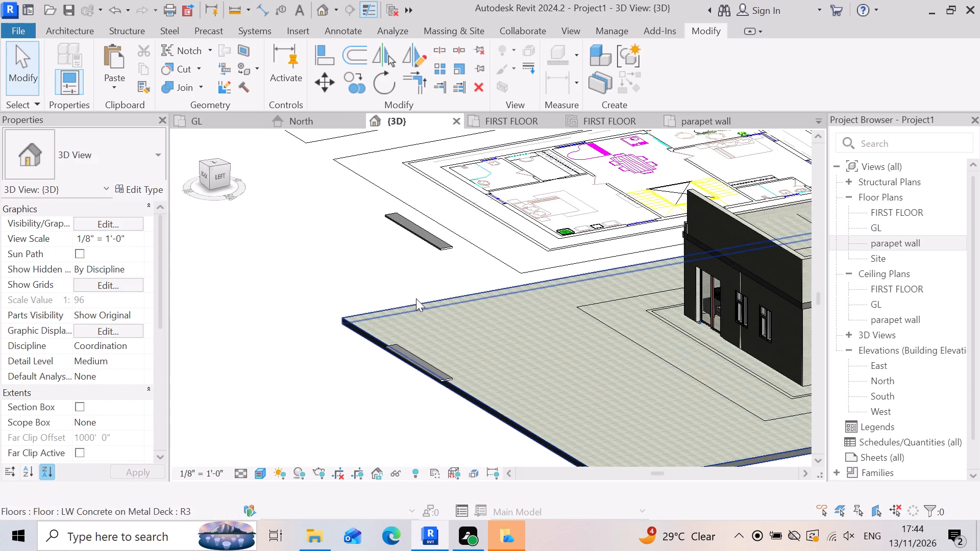
scroll(414, 294, "down", 3)
scroll(628, 299, "up", 1)
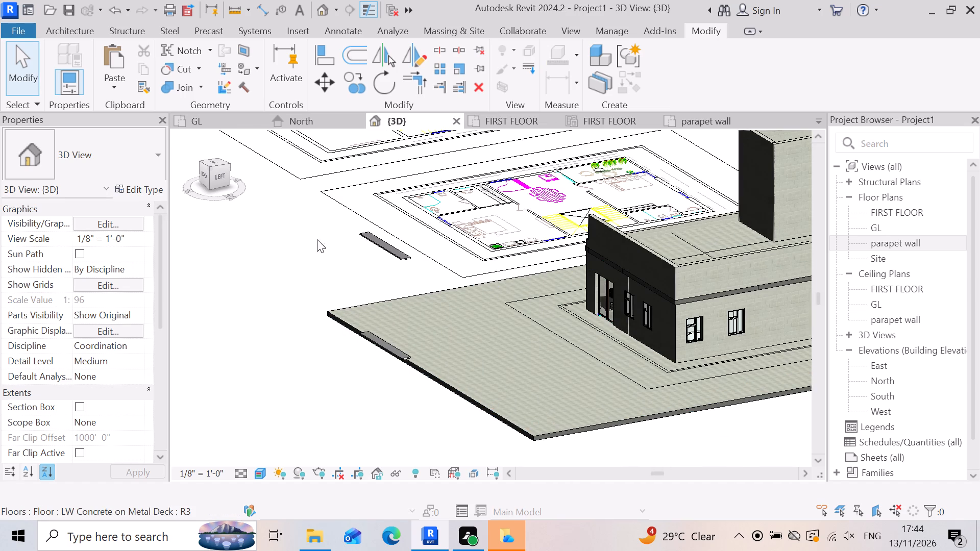
left_click(373, 238)
scroll(381, 278, "down", 8)
scroll(406, 240, "up", 12)
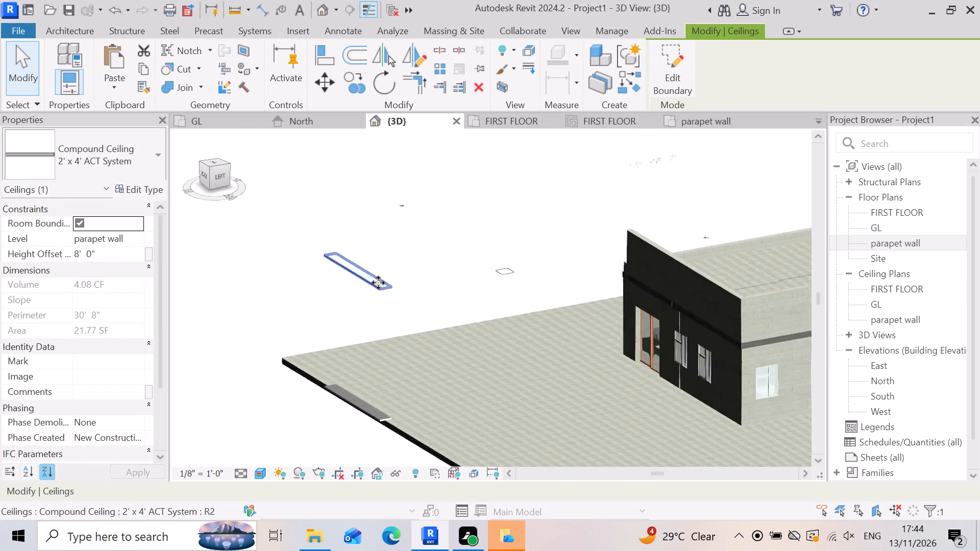
scroll(393, 299, "up", 4)
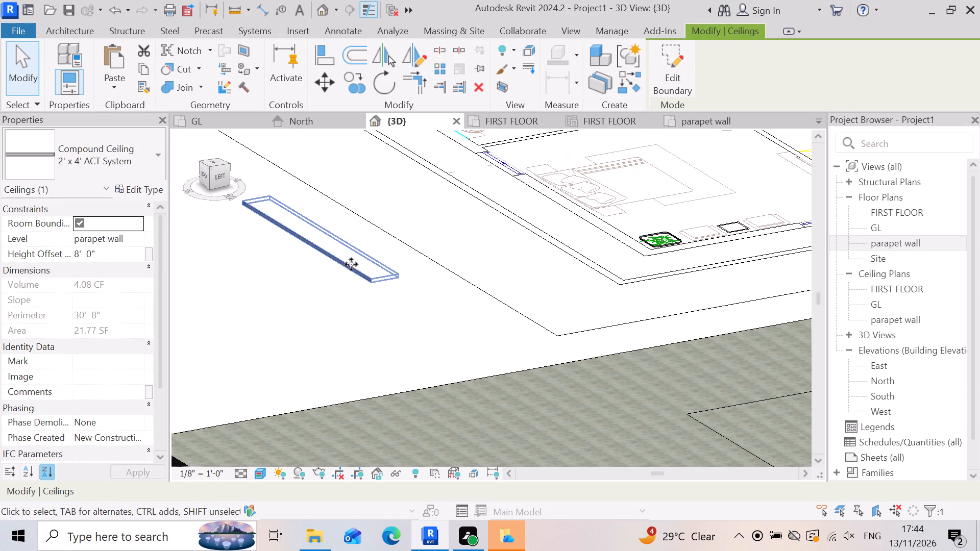
left_click(353, 264)
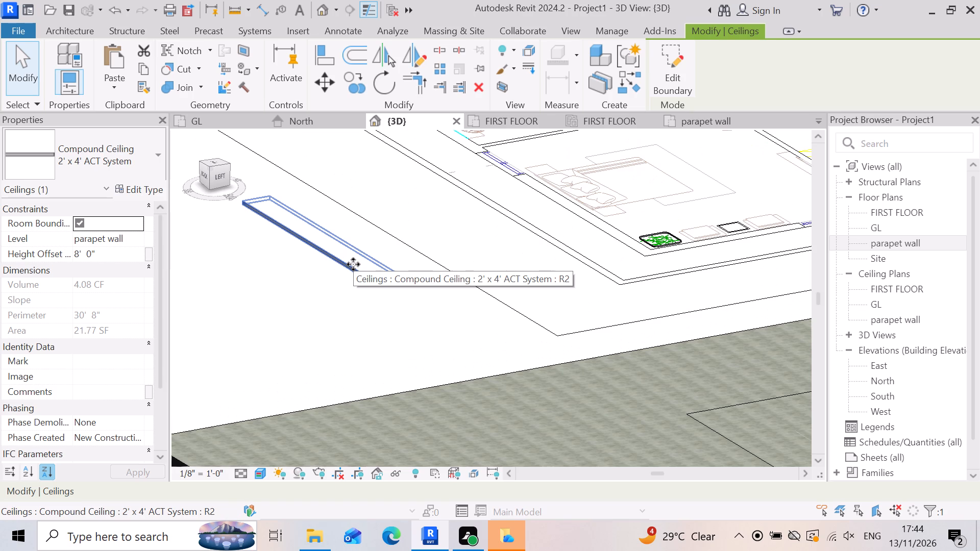
key("Down")
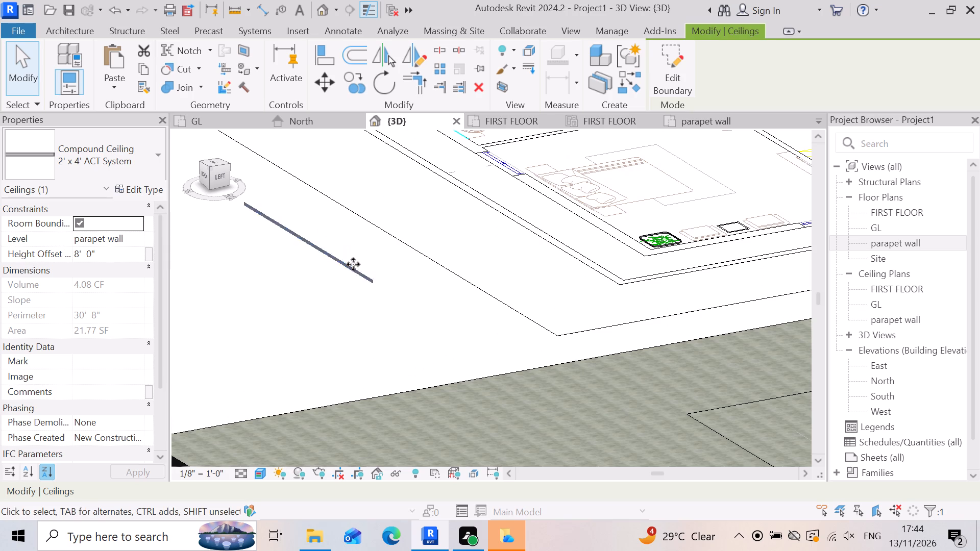
key("Down")
key("Down")
key("Down")
key("Down")
key("Down")
key("Down")
key("Down")
key("Down")
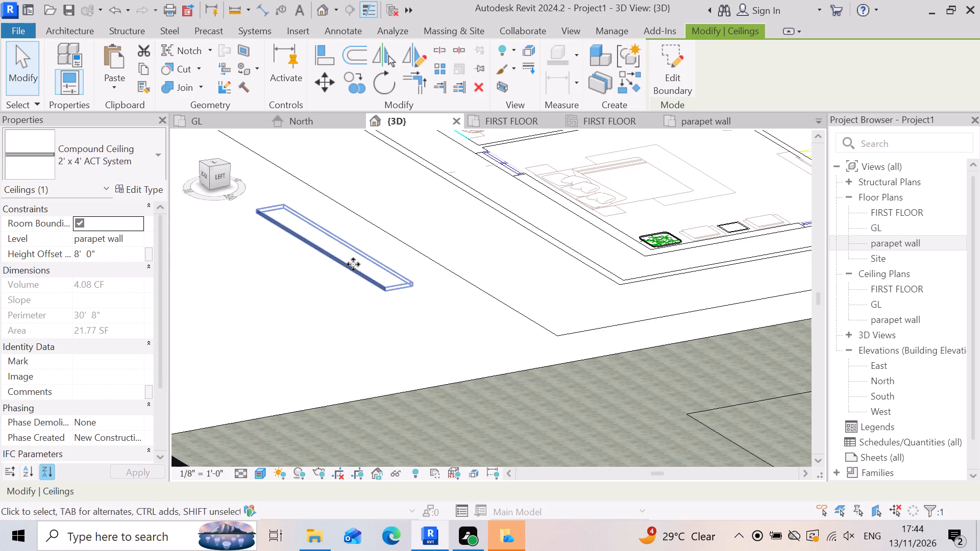
key("Down")
key("Down")
key("Down")
key("Down")
key("Down")
key("Down")
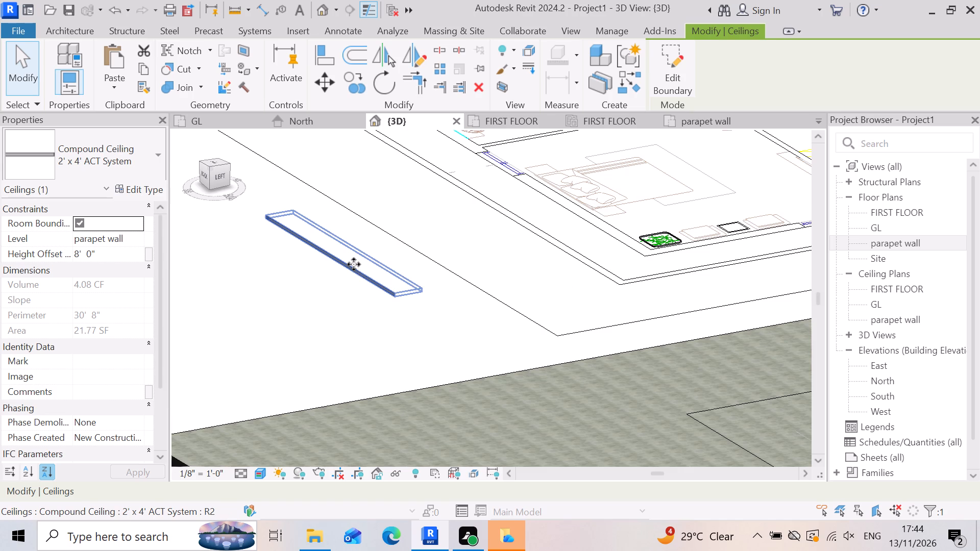
Copy the parapet wall level ceiling strip and paste it aligned to the FIRST FLOOR level.
scroll(265, 368, "down", 4)
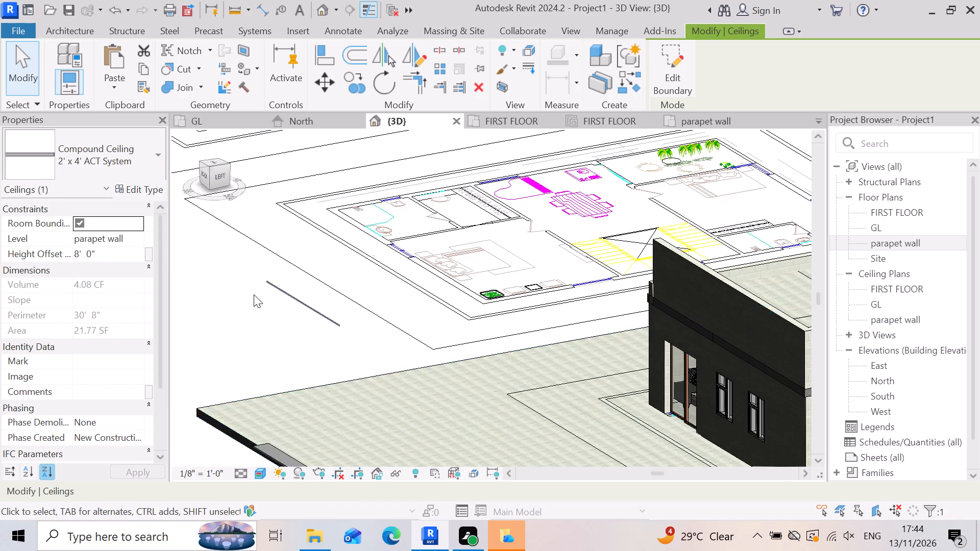
scroll(233, 278, "down", 4)
scroll(260, 306, "up", 2)
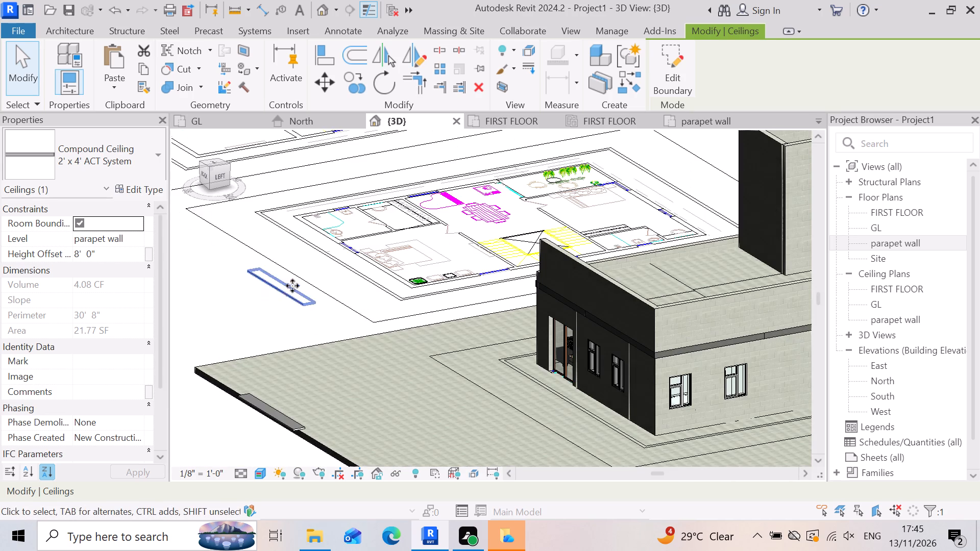
left_click(295, 293)
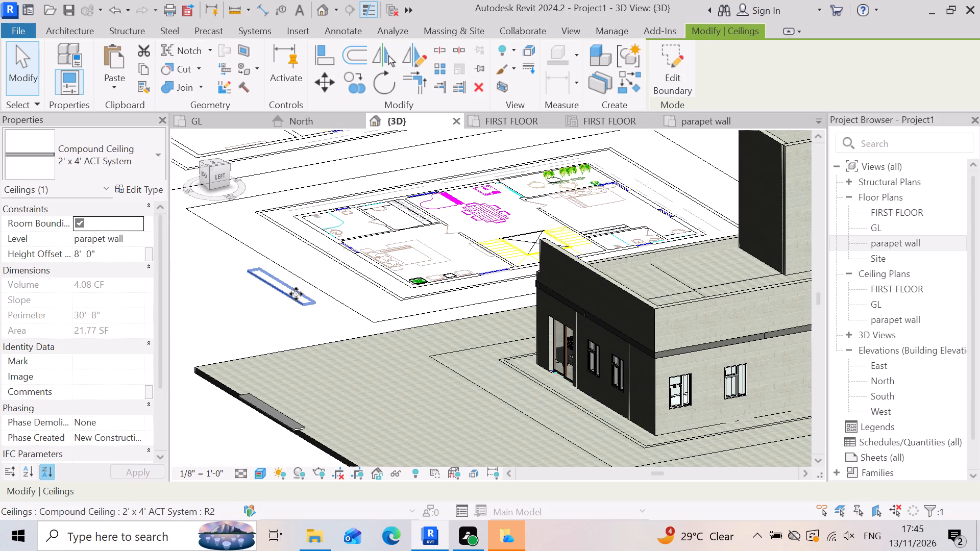
left_click(145, 70)
left_click(106, 80)
left_click(182, 134)
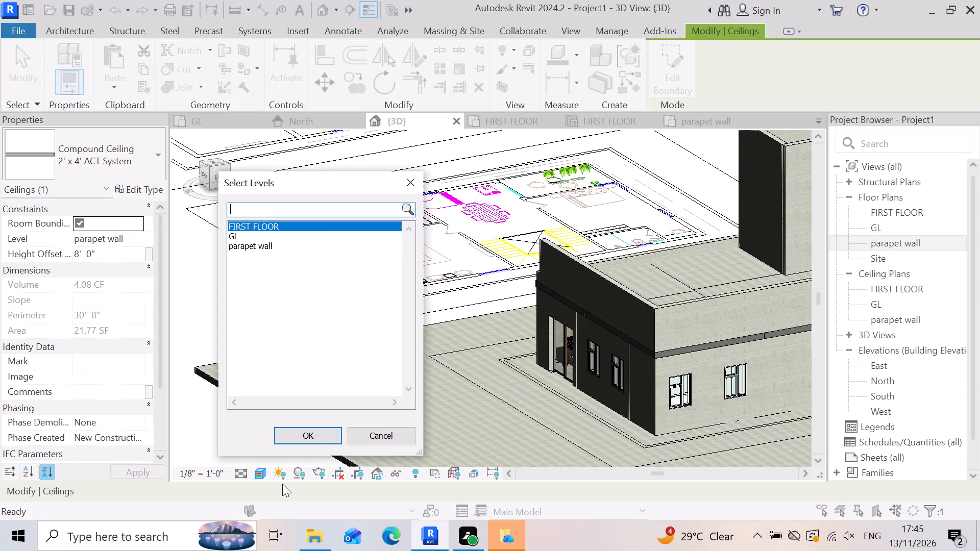
left_click(314, 434)
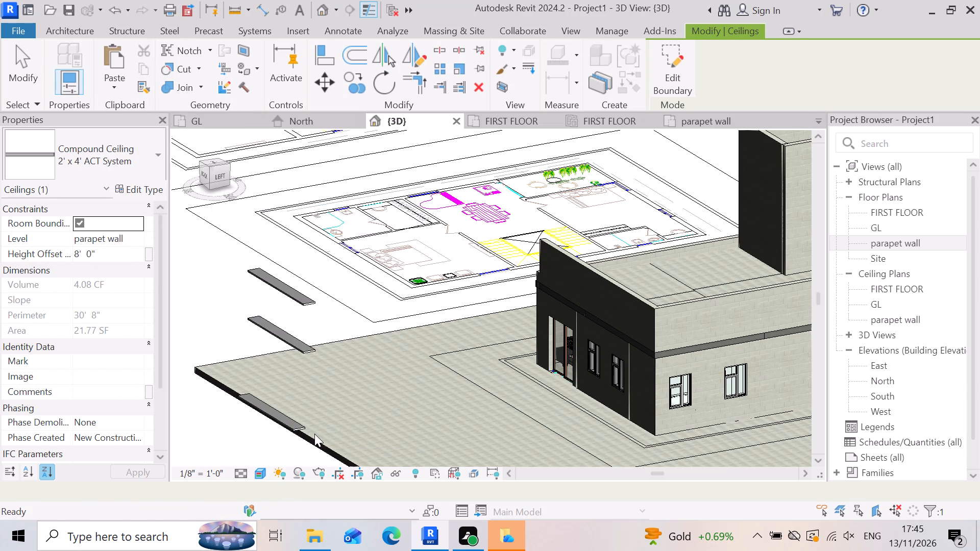
scroll(448, 382, "down", 3)
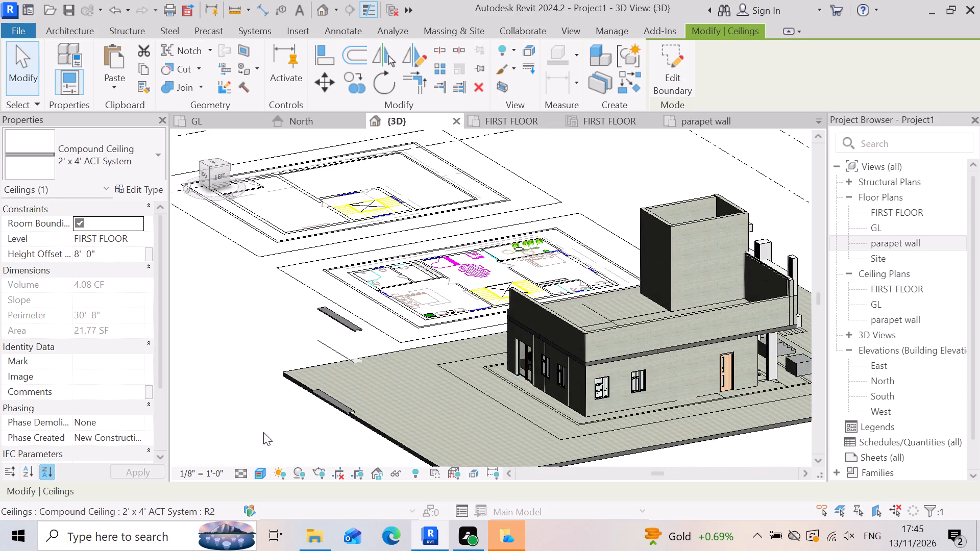
key("Escape")
Move the FIRST FLOOR copy of the ceiling strip away from the ground slab's rear edge, parallel to the slab's side edge.
scroll(375, 322, "up", 2)
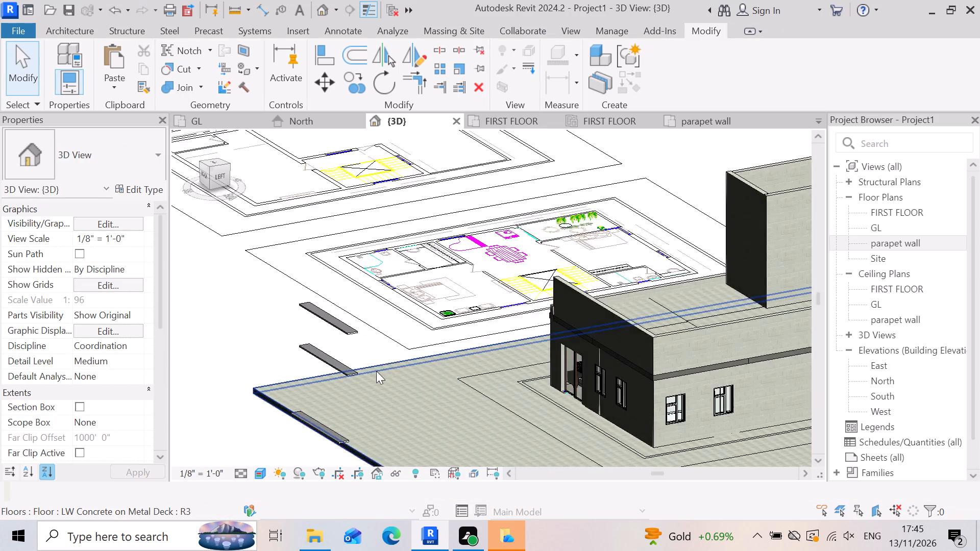
scroll(375, 374, "up", 3)
left_click(344, 381)
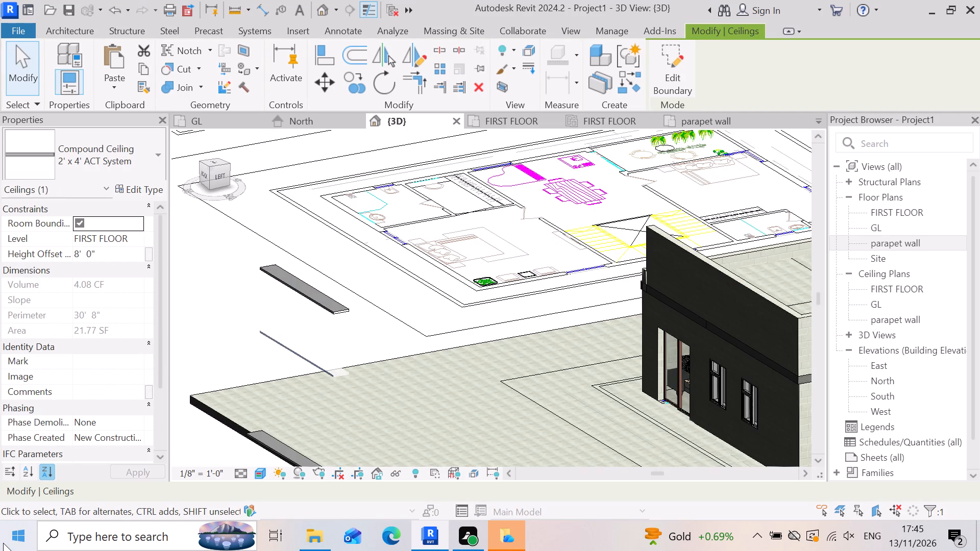
key("Right")
key("Right")
key("Right")
key("Right")
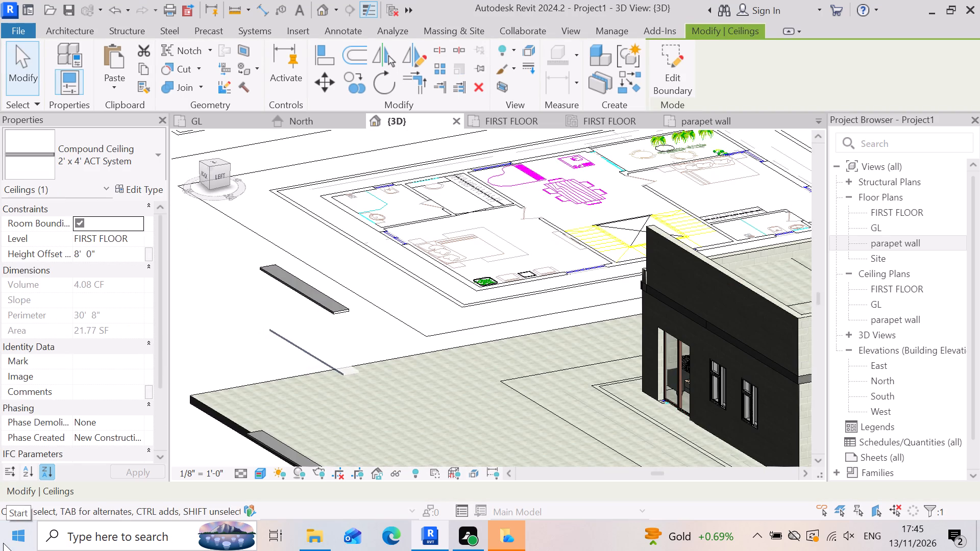
key("Right")
key("Right")
key("Right")
key("Right")
key("Right")
key("Right")
key("Right")
key("Right")
key("Right")
key("Right")
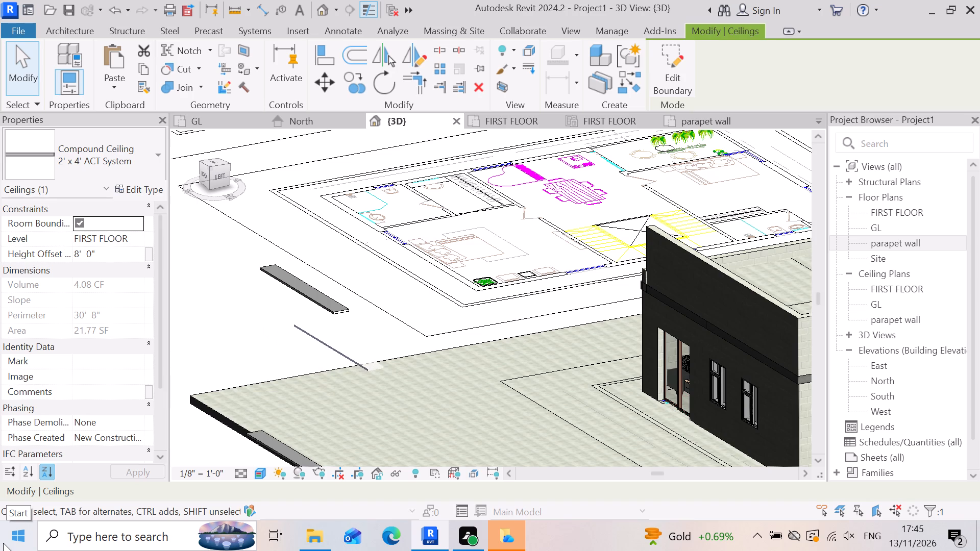
key("Right")
key("Right")
key("Right")
key("Right")
key("Right")
key("Right")
key("Right")
key("Right")
key("Right")
key("Right")
key("Right")
key("Right")
key("Right")
key("Right")
key("Right")
key("Right")
key("Right")
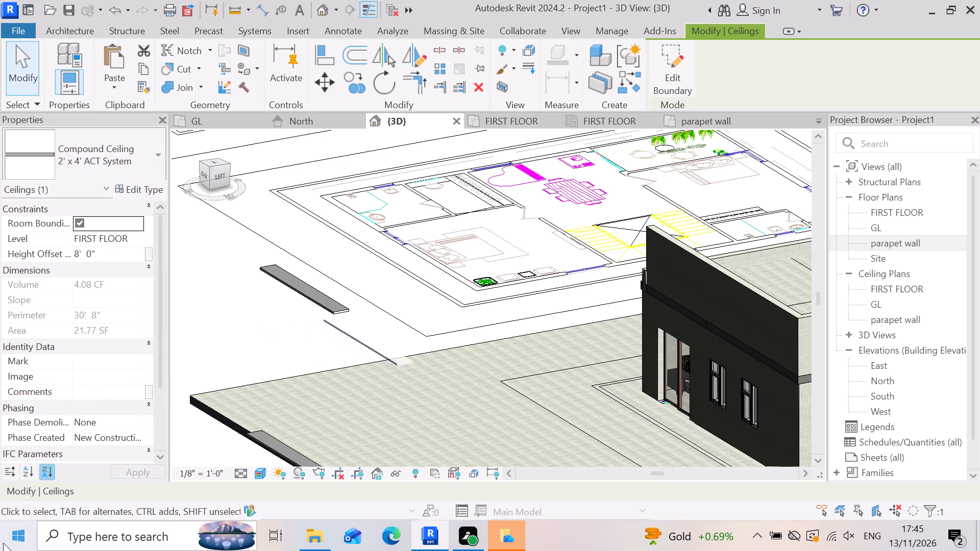
key("Right")
key("Right")
key("Right")
key("Right")
key("Right")
key("Right")
key("Right")
key("Right")
key("Right")
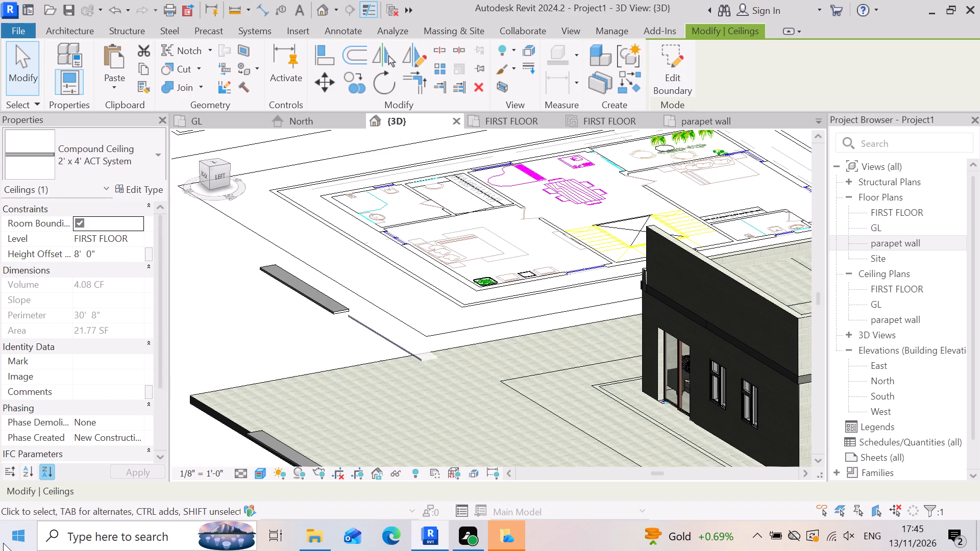
key("Right")
key("Right")
key("Right")
key("Right")
key("Right")
key("Right")
key("Right")
key("Right")
key("Right")
key("Right")
key("Right")
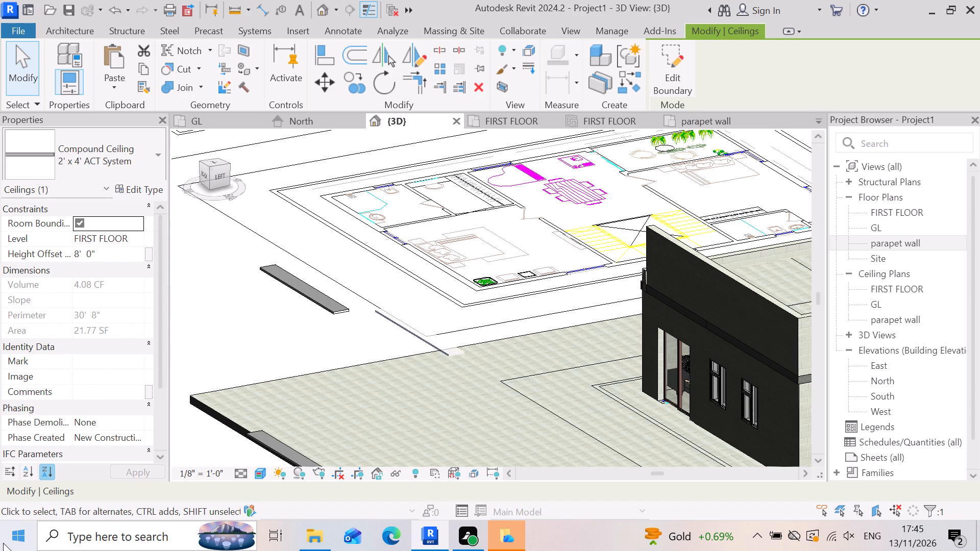
key("Right")
key("Right")
key("Right")
key("Right")
key("Right")
key("Right")
key("Right")
key("Right")
key("Right")
key("Right")
key("Right")
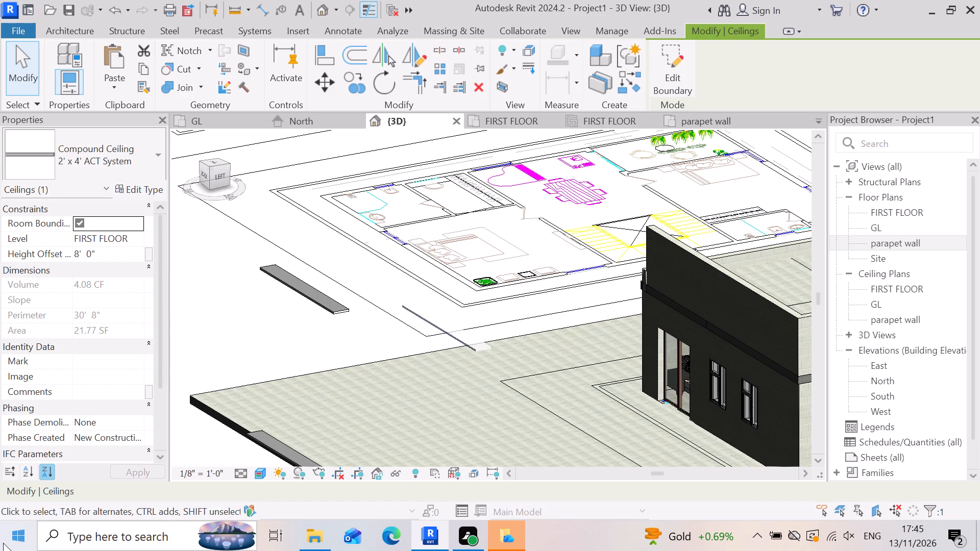
key("Right")
key("Right")
key("Right")
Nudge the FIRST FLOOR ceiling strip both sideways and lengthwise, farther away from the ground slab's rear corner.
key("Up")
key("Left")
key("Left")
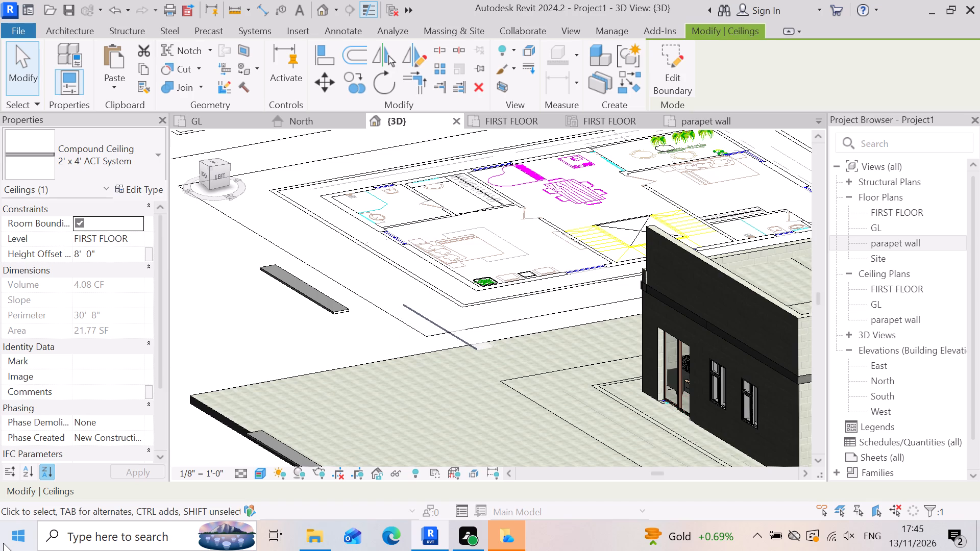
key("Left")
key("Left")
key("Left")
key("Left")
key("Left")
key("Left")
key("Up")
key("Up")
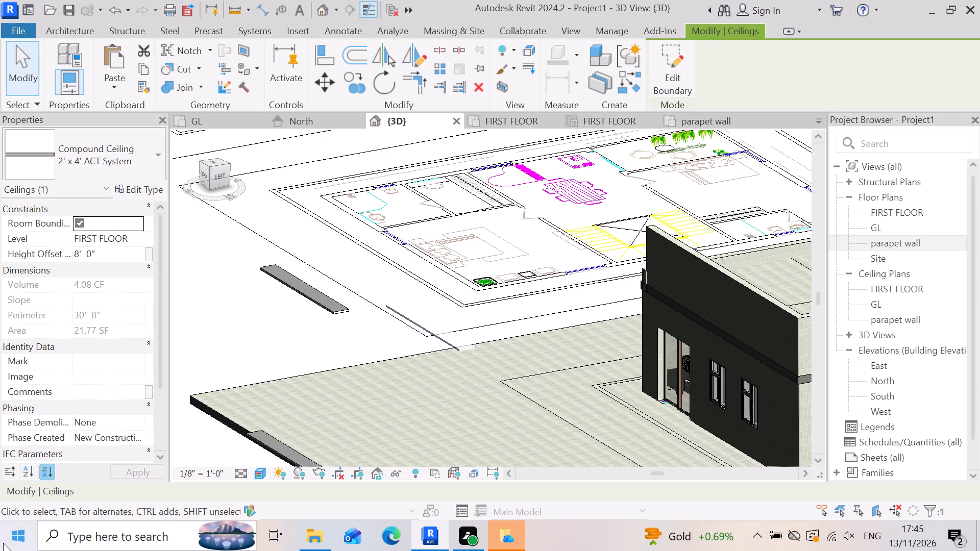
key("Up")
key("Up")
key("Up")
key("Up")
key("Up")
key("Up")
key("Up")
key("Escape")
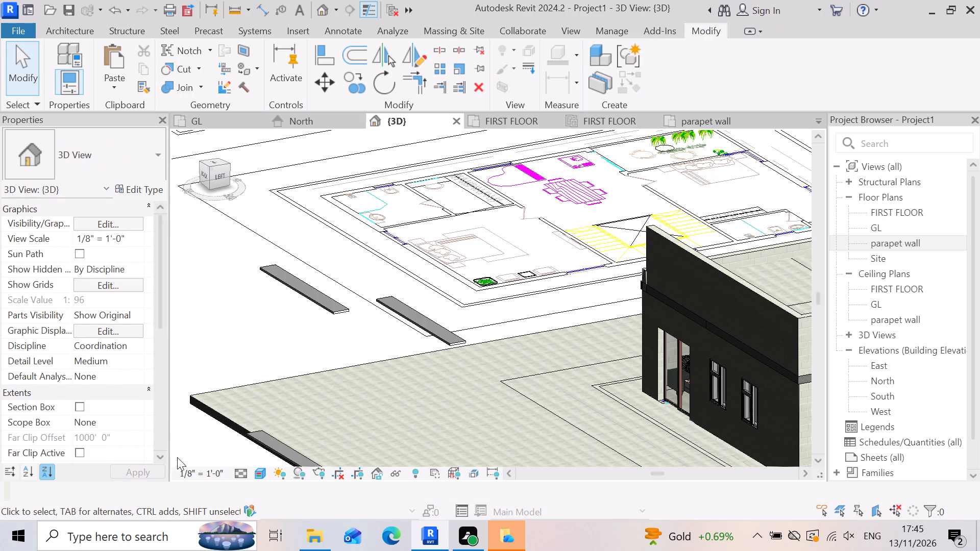
From the back of the building, delete the lower ceiling strip hosted on the FIRST FLOOR level.
scroll(471, 290, "down", 3)
right_click_drag(483, 411, 480, 400)
middle_click_drag(482, 407, 480, 400, "shift")
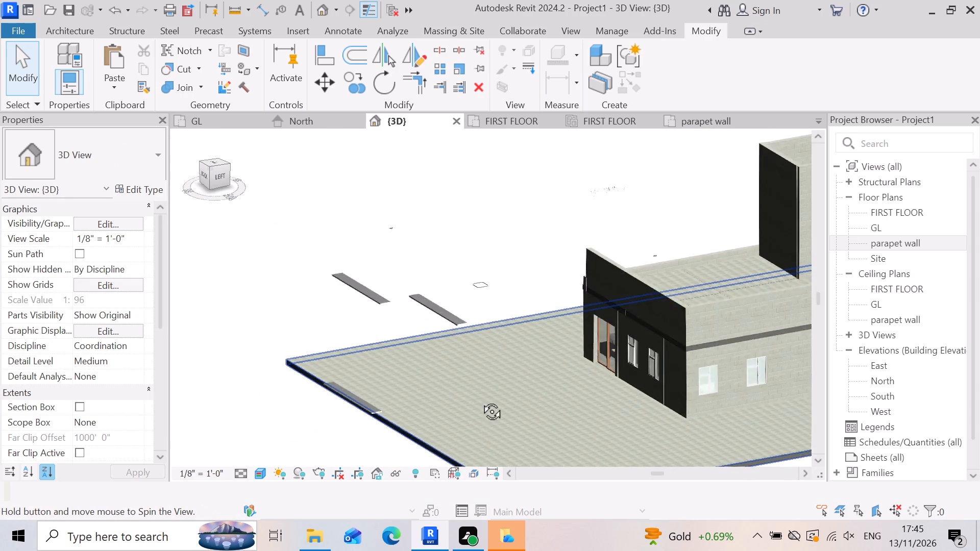
middle_click_drag(480, 400, 600, 380, "shift")
right_click_drag(480, 400, 473, 394)
scroll(480, 391, "up", 1, "shift")
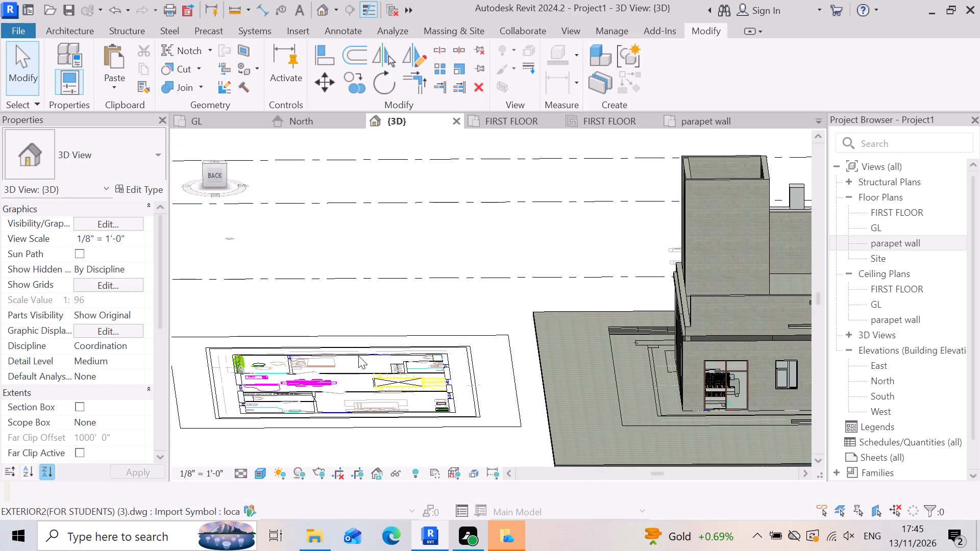
scroll(348, 353, "down", 3)
scroll(678, 336, "up", 5)
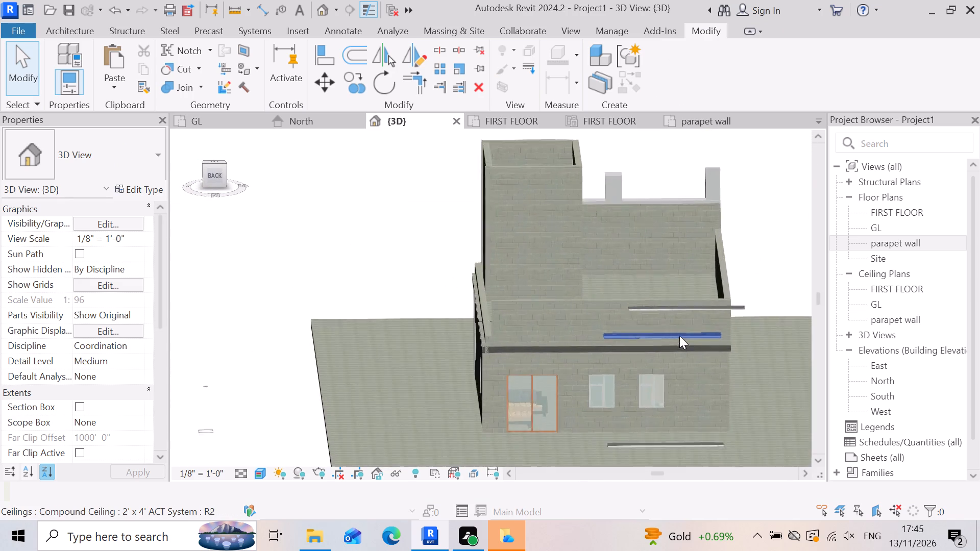
scroll(679, 336, "up", 2)
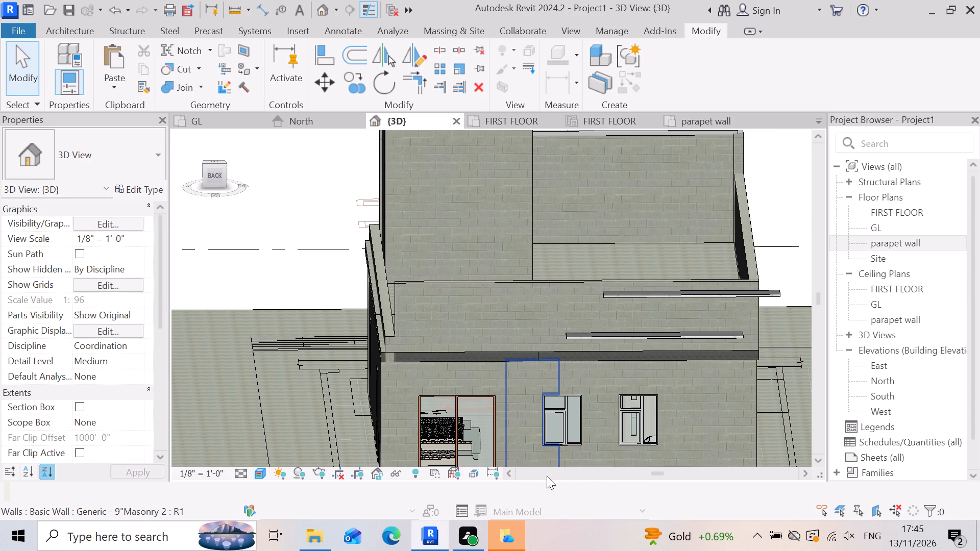
scroll(522, 466, "down", 1)
scroll(484, 447, "down", 2)
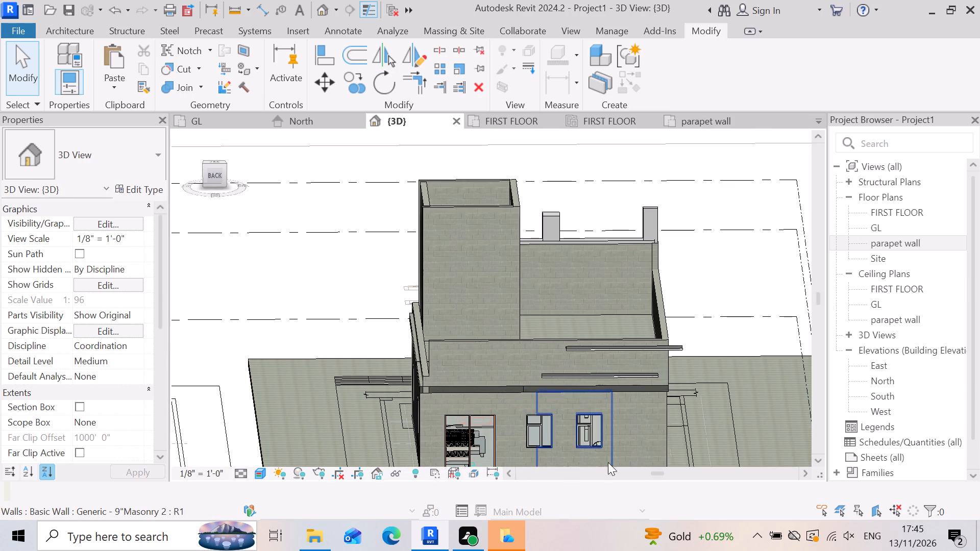
scroll(649, 385, "up", 2)
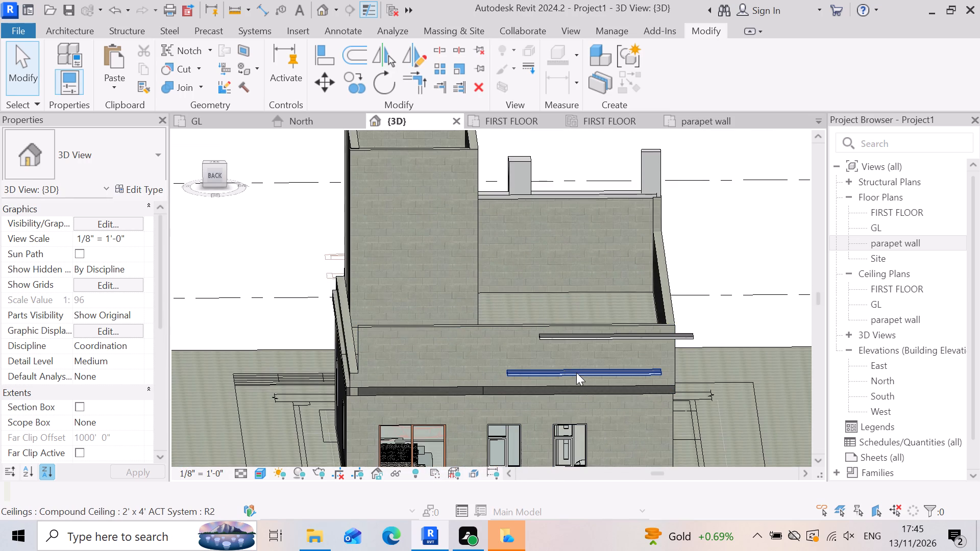
left_click(576, 372)
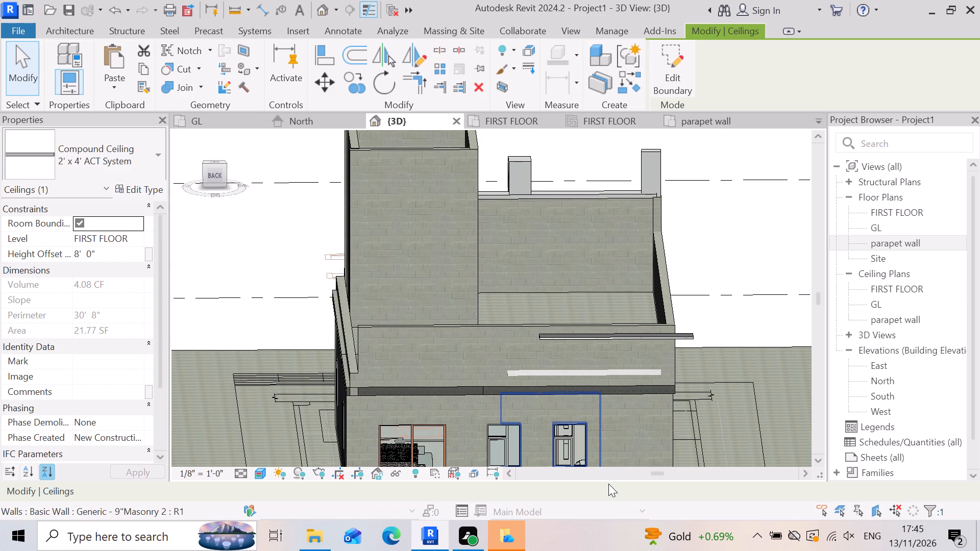
key("BackSpace")
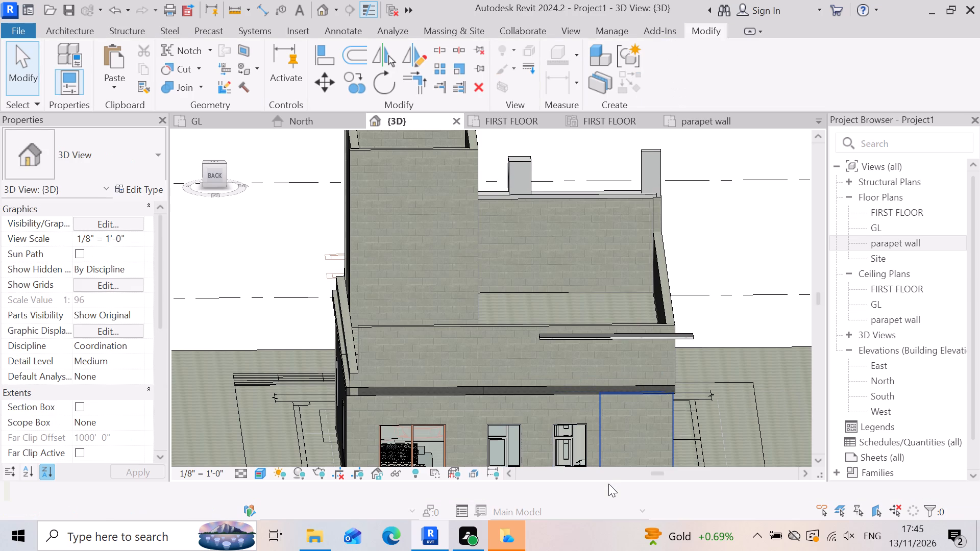
Nudge the parapet wall level ceiling strip horizontally from the rear of the building across the roof toward the front facade.
scroll(608, 484, "up", 1)
left_click(644, 344)
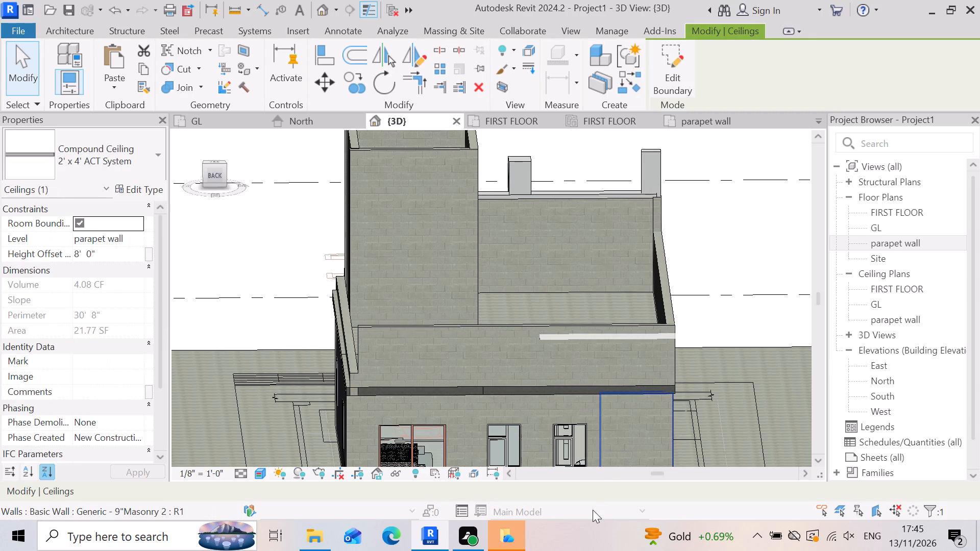
key("Up")
key("Up")
key("Up")
key("Up")
key("Up")
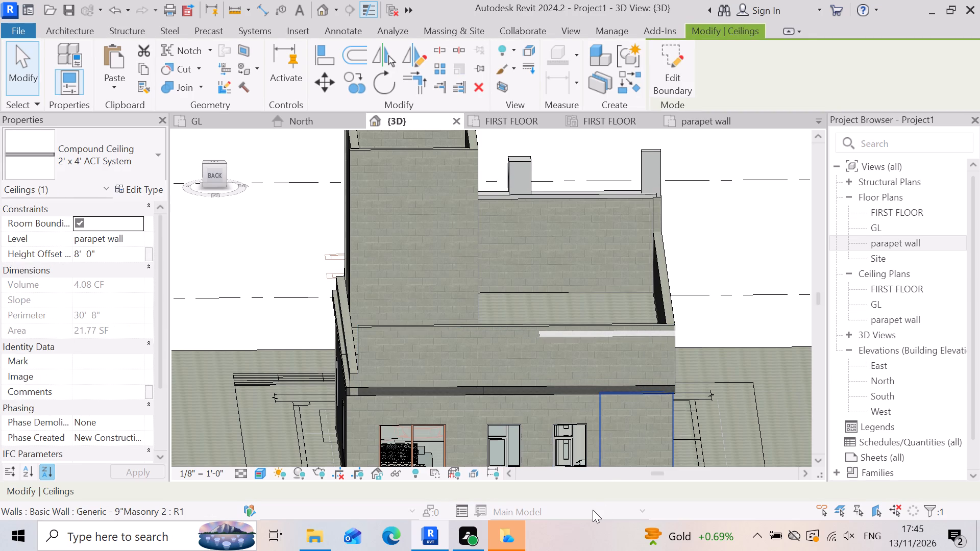
key("Up")
key("Up")
key("Up")
key("Up")
key("Up")
key("Up")
key("Up")
key("Up")
key("Up")
key("Up")
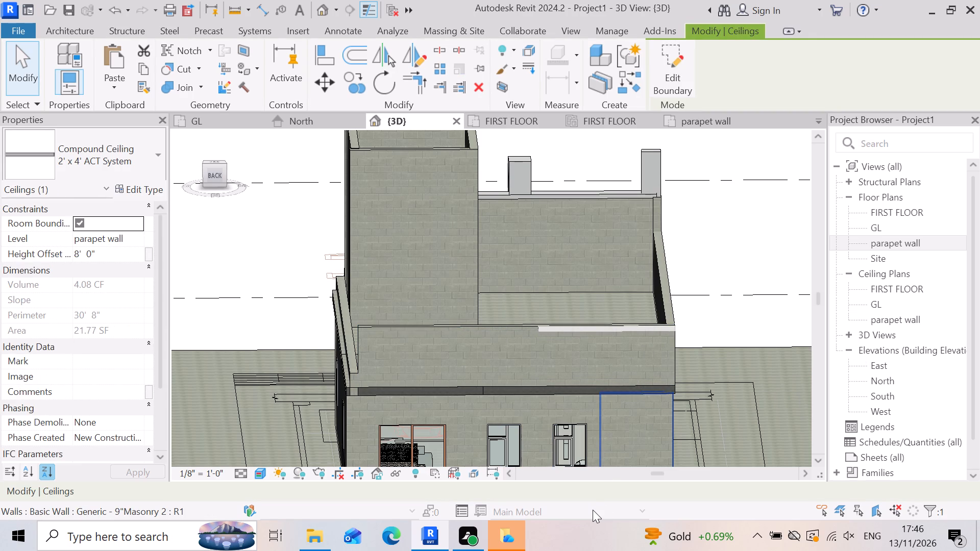
key("Up")
key("Up")
key("Up")
key("Up")
key("Up")
key("Up")
key("Up")
key("Up")
key("Up")
key("Up")
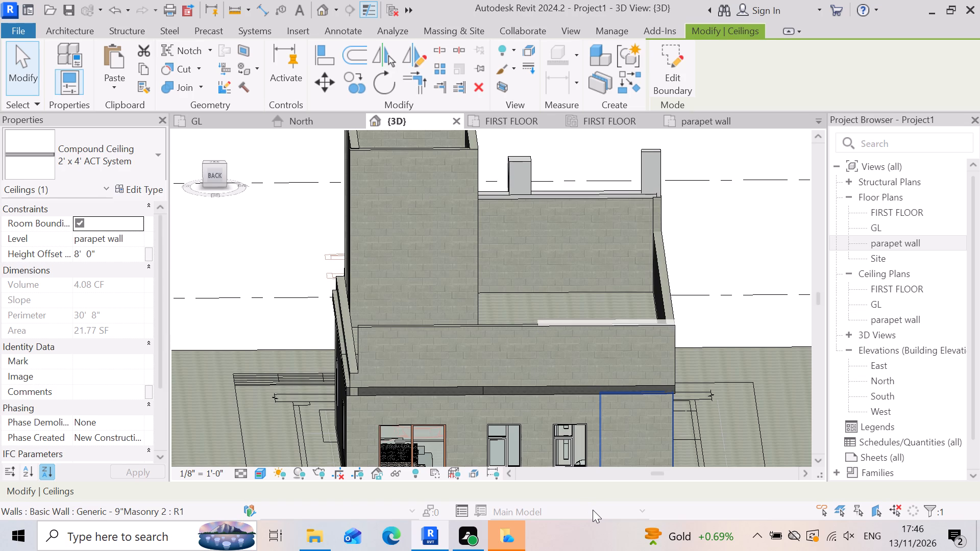
key("Up")
key("Up")
key("Up")
key("Up")
key("Up")
key("Up")
key("Up")
key("Up")
key("Up")
key("Up")
key("Up")
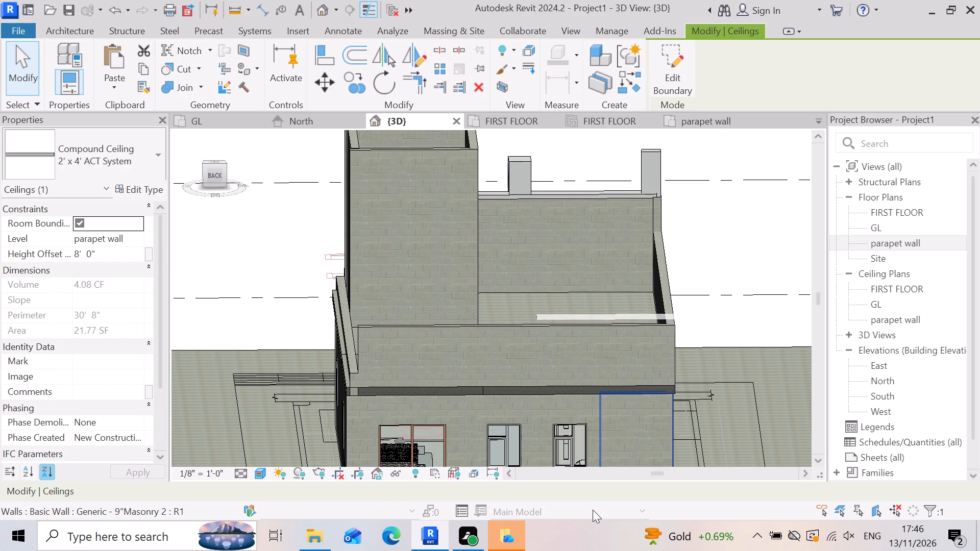
key("Up")
key("Up")
key("Up")
key("Up")
key("Up")
key("Up")
key("Up")
key("Up")
key("Up")
key("Up")
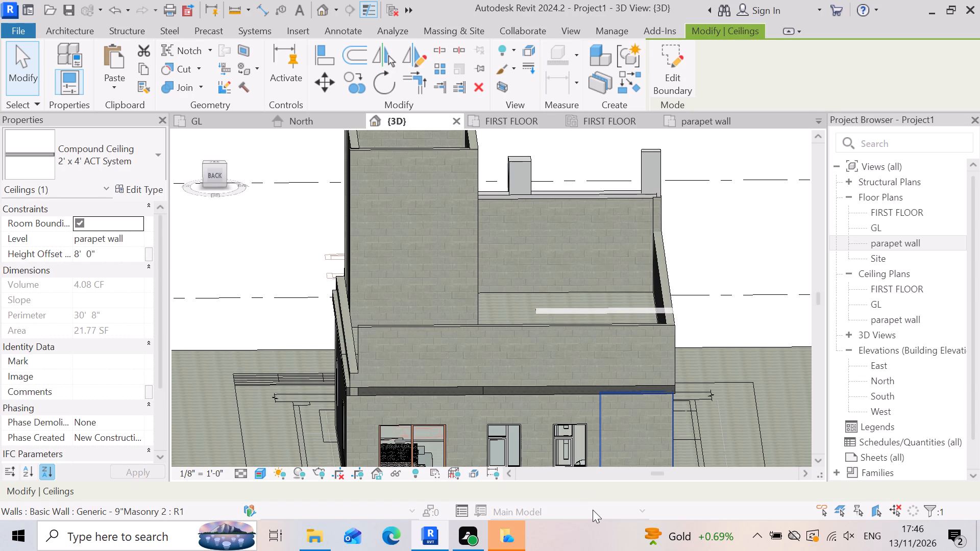
key("Up")
key("Up")
key("Up")
key("Up")
key("Up")
key("Up")
key("Up")
key("Up")
key("Up")
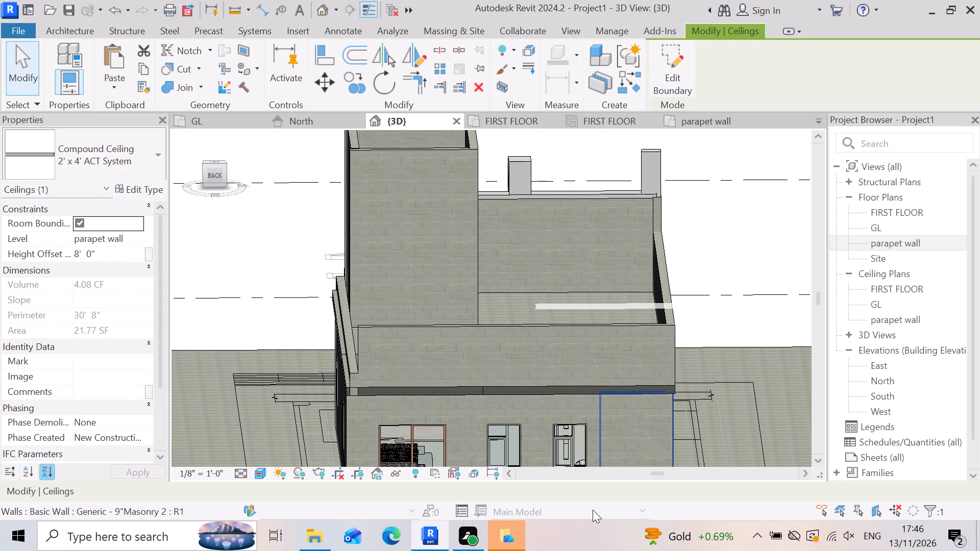
key("Up")
key("Up")
key("Up")
key("Up")
key("Up")
key("Up")
key("Up")
key("Up")
key("Up")
key("Up")
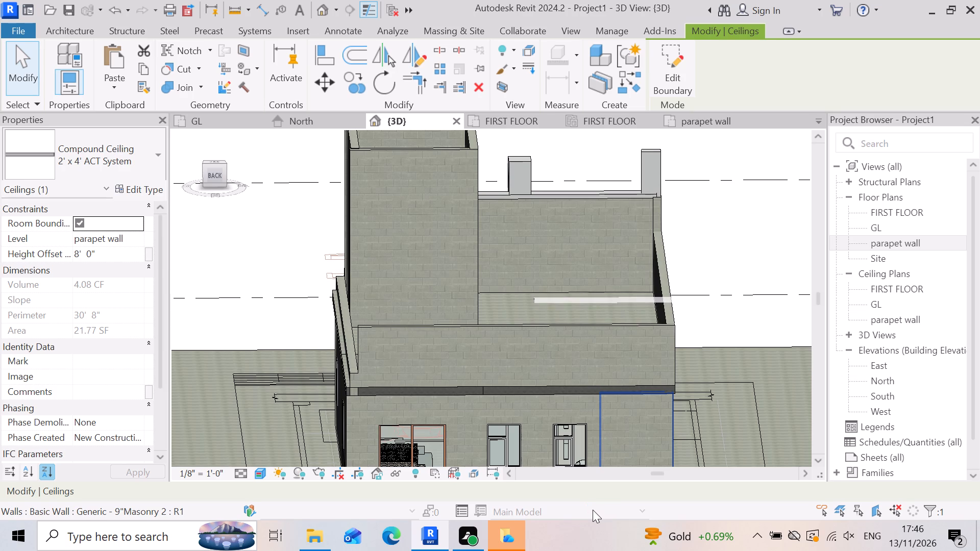
key("Up")
key("Up")
key("Up")
key("Up")
key("Up")
key("Up")
key("Up")
key("Up")
key("Up")
key("Up")
key("Up")
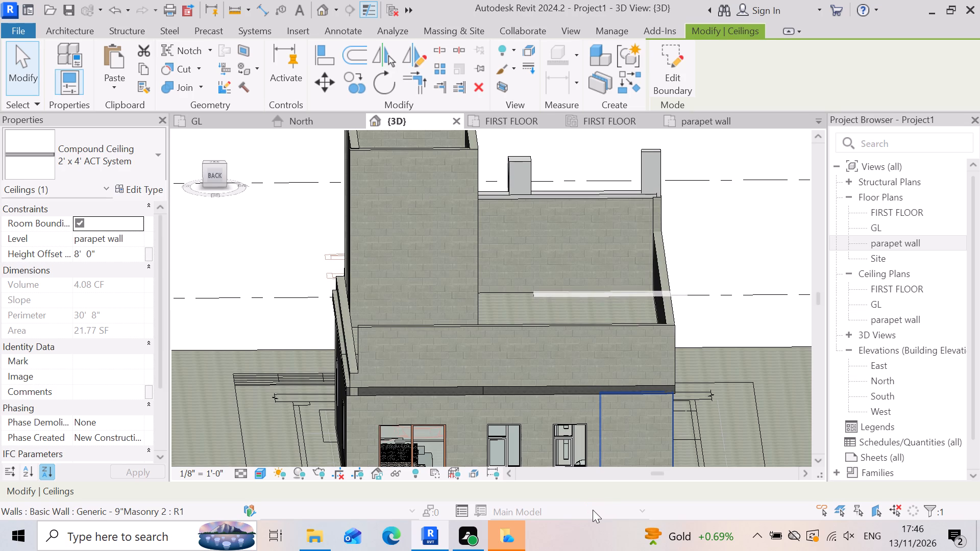
key("Up")
key("Up")
key("Up")
key("Up")
key("Up")
key("Up")
key("Up")
key("Up")
key("Up")
key("Up")
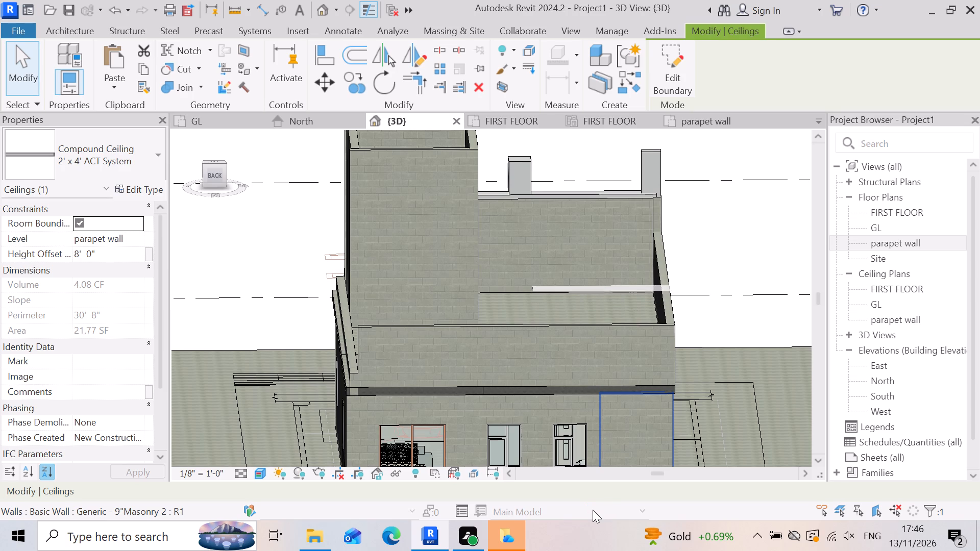
key("Up")
key("Up")
key("Up")
key("Up")
key("Up")
key("Up")
key("Up")
key("Up")
key("Up")
key("Up")
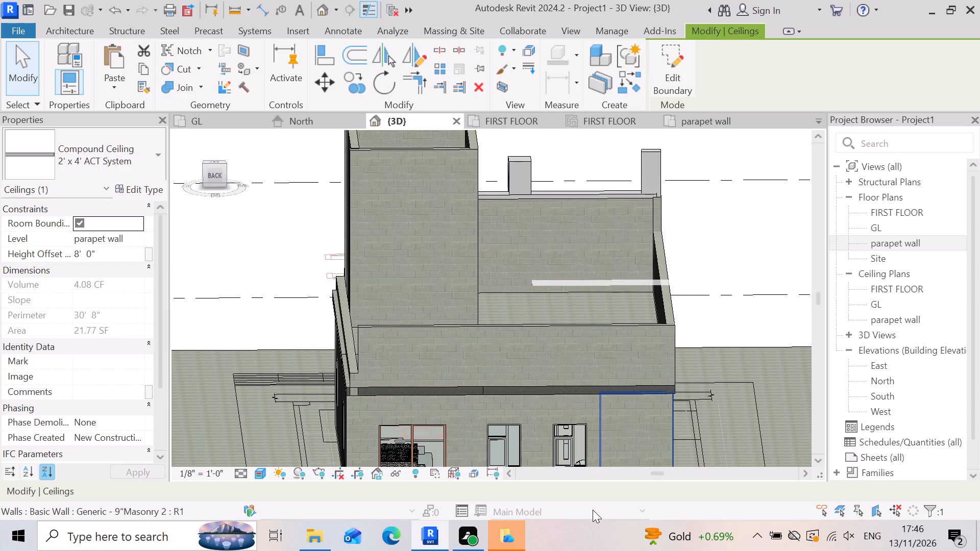
key("Up")
key("Up")
key("Up")
key("Up")
key("Up")
key("Up")
key("Up")
key("Up")
key("Up")
key("Up")
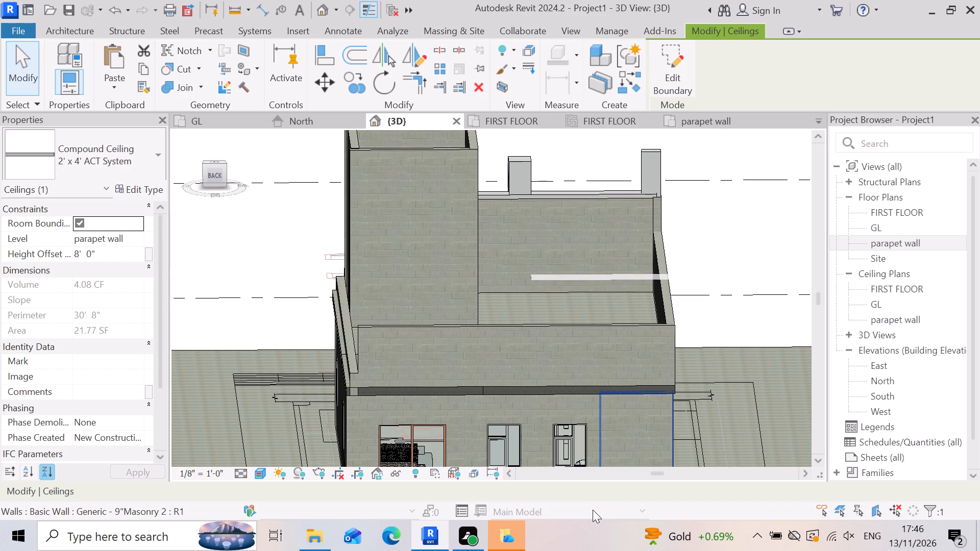
key("Up")
key("Up")
key("Up")
key("Up")
key("Up")
key("Up")
key("Up")
key("Up")
key("Up")
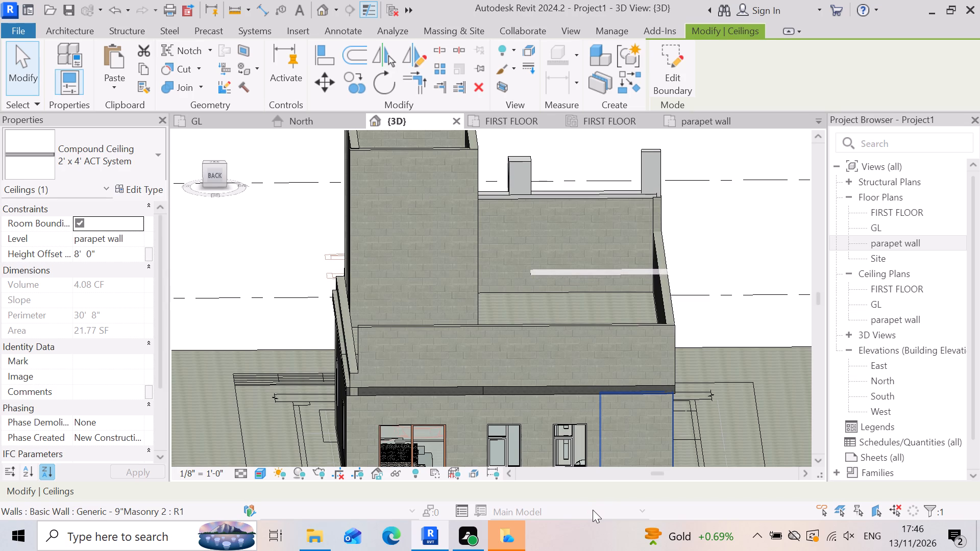
key("Up")
key("Up")
key("Up")
key("Up")
key("Up")
key("Up")
key("Up")
key("Up")
key("Up")
key("Up")
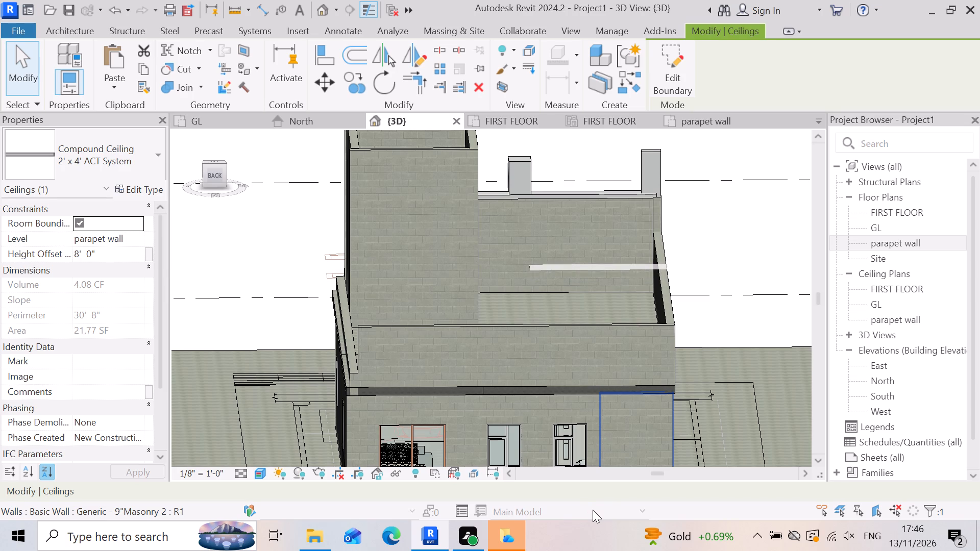
key("Up")
key("Up")
key("Up")
key("Up")
key("Up")
key("Up")
key("Up")
key("Up")
key("Up")
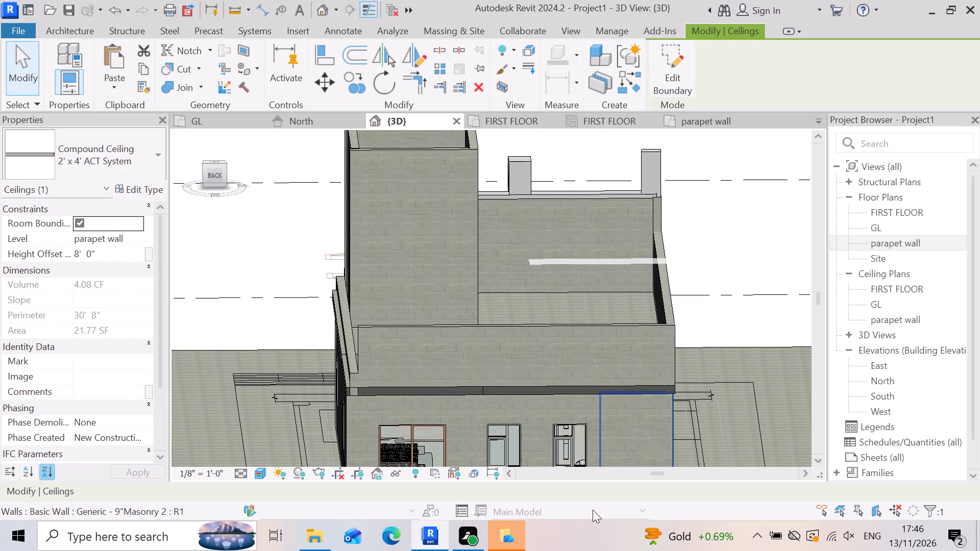
key("Up")
key("Up")
key("Up")
key("Up")
key("Up")
key("Up")
key("Up")
key("Up")
key("Up")
key("Up")
key("Up")
key("Up")
key("Up")
key("Up")
key("Up")
key("Up")
key("Up")
key("Up")
key("Up")
key("Up")
key("Up")
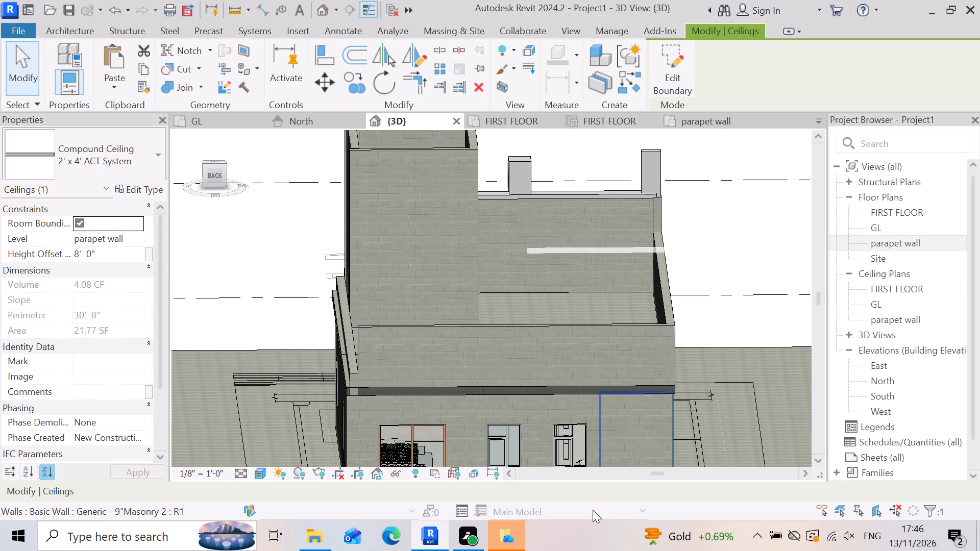
Nudge the parapet wall level ceiling strip from the rear view farther across the roof, toward the tops of the front facade's vertical strips.
key("Up")
key("Up")
key("Up")
key("Up")
key("Up")
key("Up")
key("Up")
key("Up")
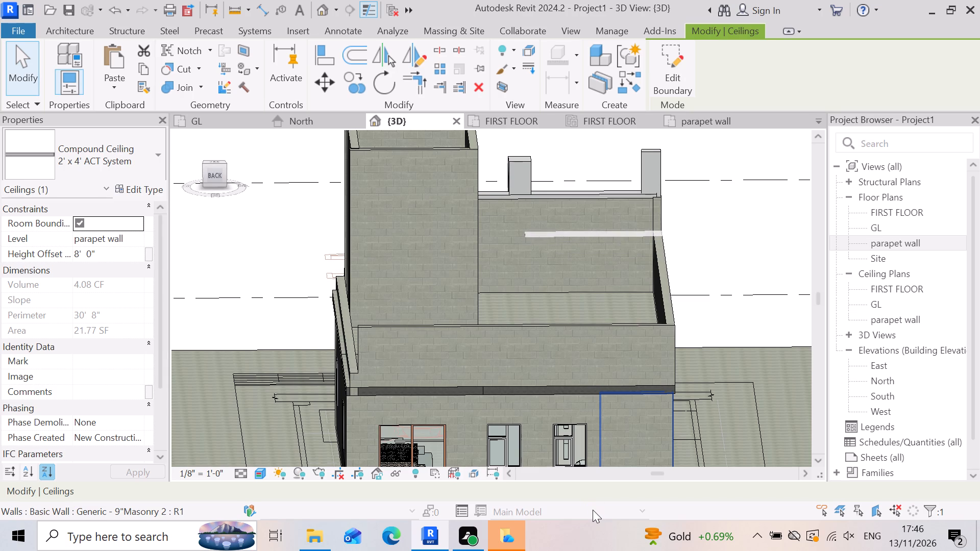
key("Up")
key("Up")
key("Up")
key("Up")
key("Up")
key("Up")
key("Up")
key("Up")
key("Up")
key("Up")
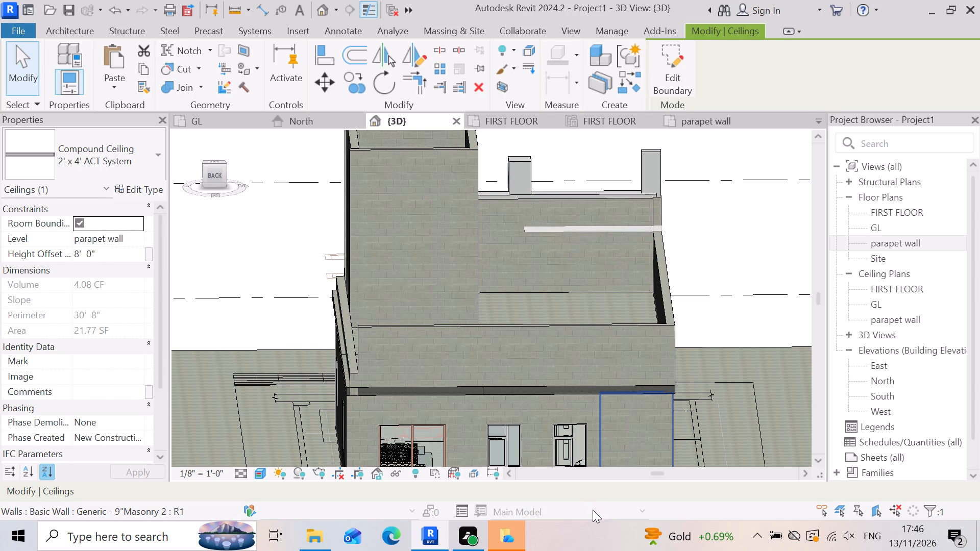
key("Up")
key("Up")
key("Up")
key("Up")
key("Up")
key("Up")
key("Up")
key("Up")
key("Up")
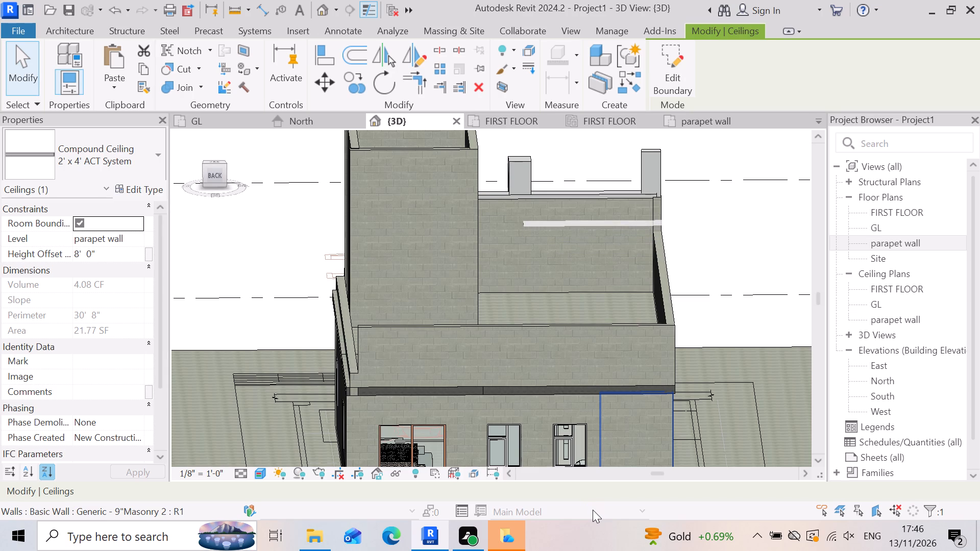
key("Up")
key("Up")
key("Up")
key("Up")
key("Up")
key("Up")
key("Up")
key("Up")
key("Up")
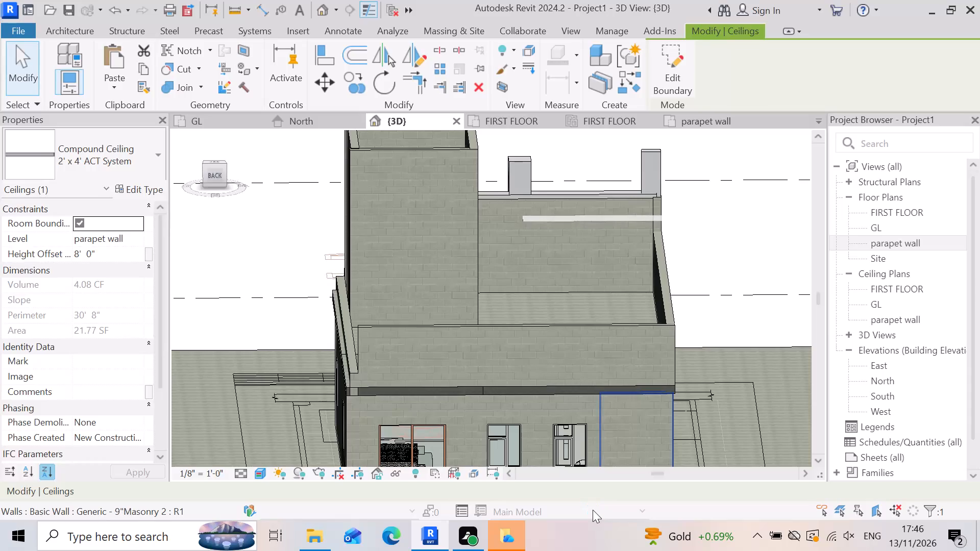
key("Up")
key("Up")
key("Up")
key("Up")
key("Up")
key("Up")
key("Up")
key("Up")
key("Up")
key("Up")
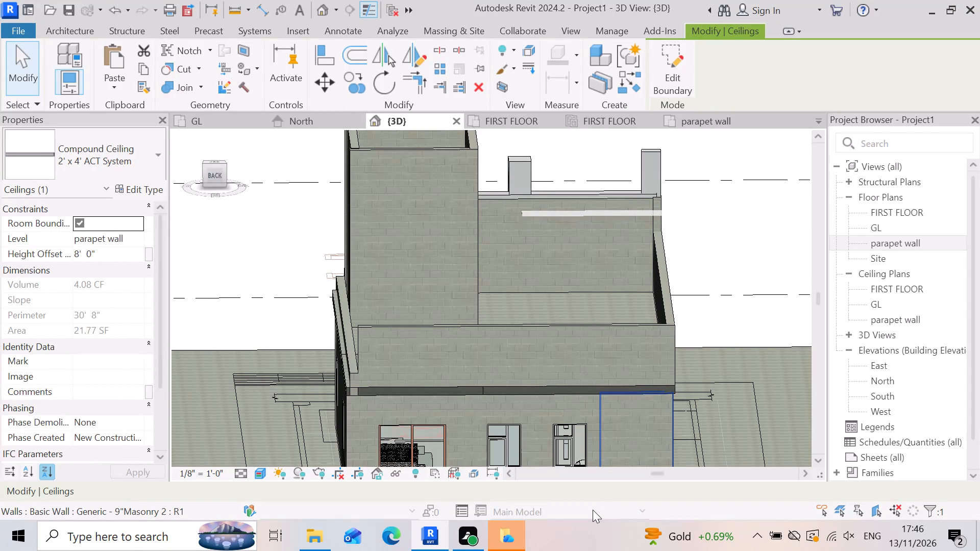
key("Up")
key("Up")
key("Up")
key("Up")
key("Up")
key("Up")
key("Up")
key("Up")
key("Up")
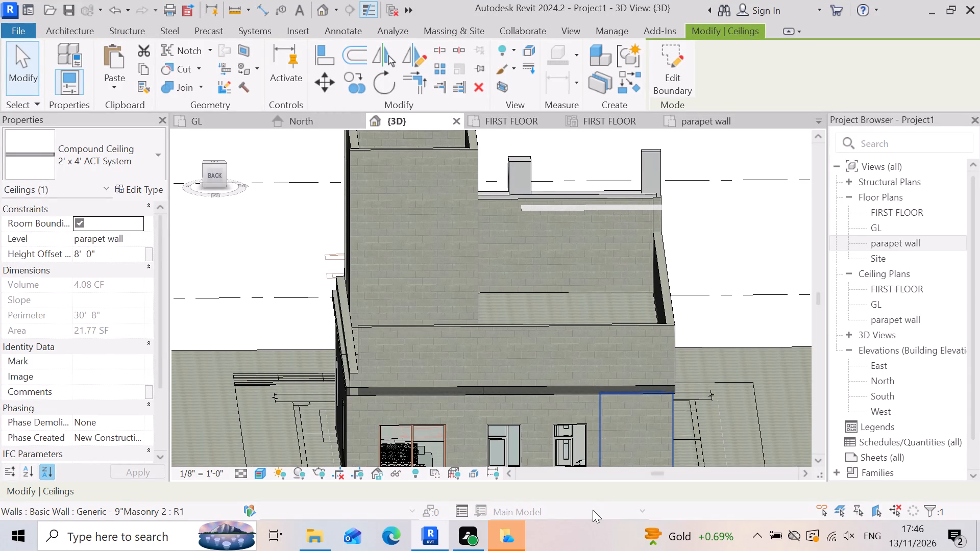
key("Up")
key("Up")
key("Up")
key("Up")
key("Up")
key("Up")
key("Up")
key("Up")
key("Up")
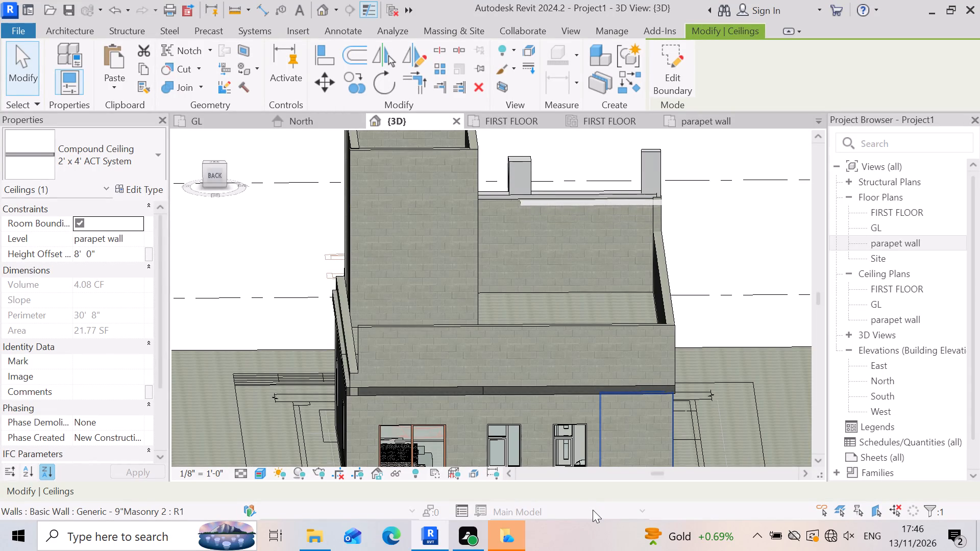
key("Up")
key("Up")
key("Up")
key("Up")
key("Up")
key("Up")
key("Up")
key("Up")
key("Up")
key("Up")
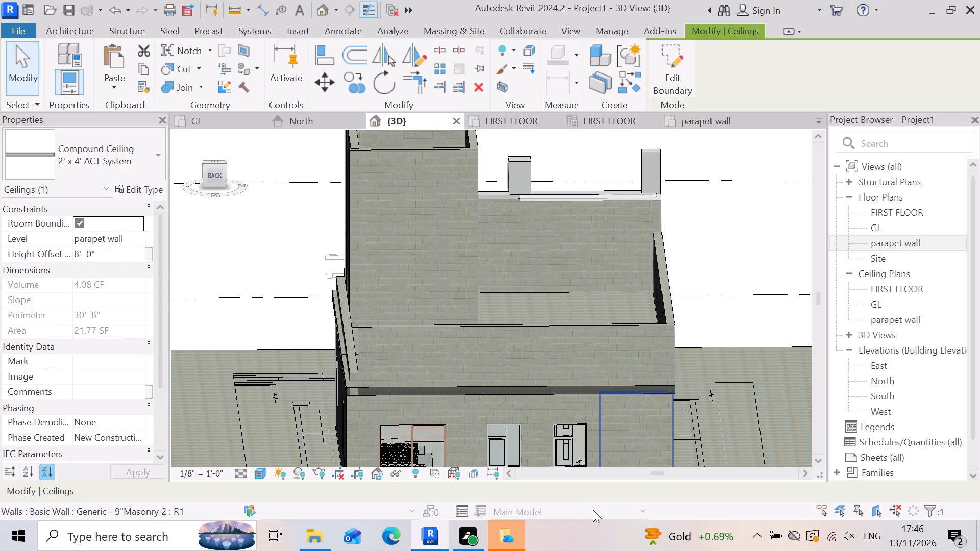
key("Up")
key("Up")
key("Up")
key("Up")
key("Up")
key("Up")
key("Up")
key("Up")
key("Up")
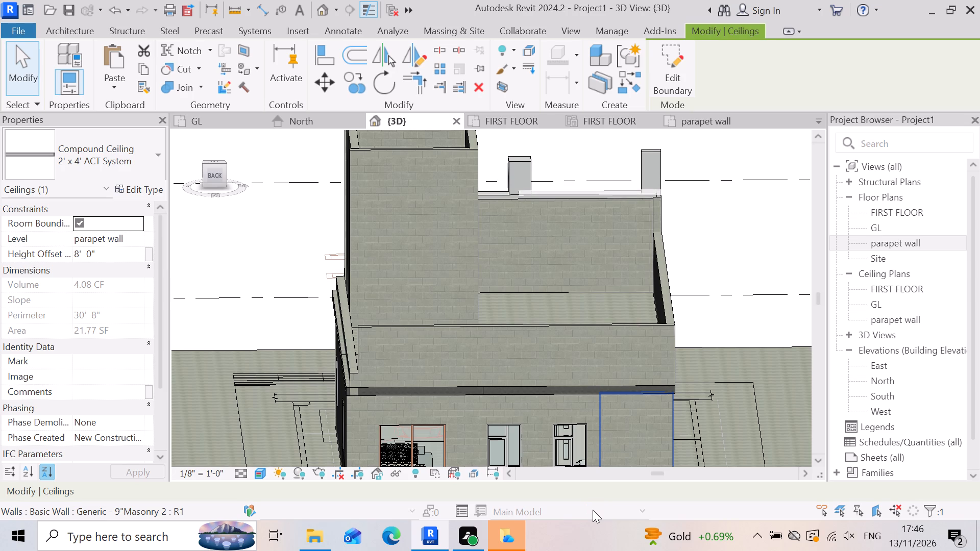
key("Up")
key("Up")
key("Up")
key("Up")
key("Up")
key("Up")
key("Up")
key("Up")
key("Up")
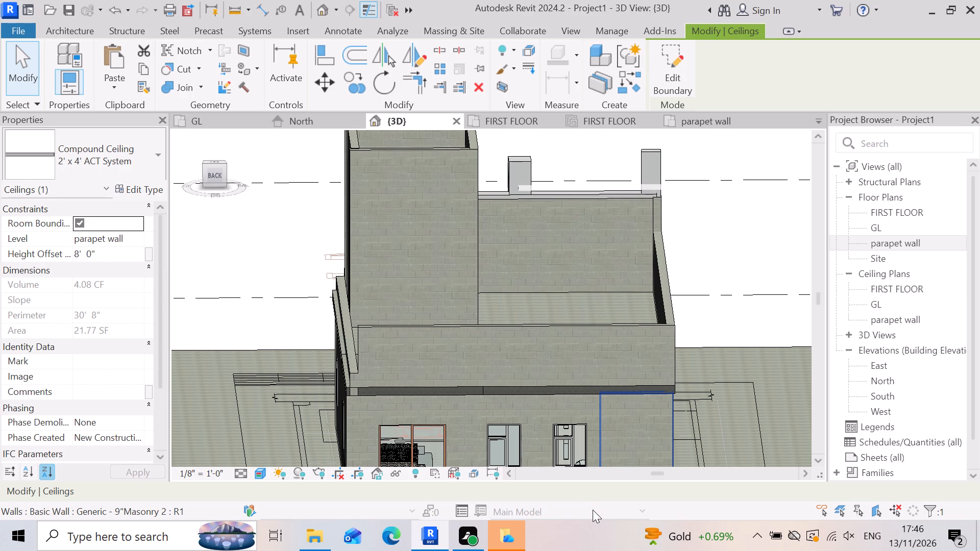
key("Up")
key("Up")
key("Up")
key("Up")
key("Up")
key("Up")
key("Up")
key("Up")
key("Up")
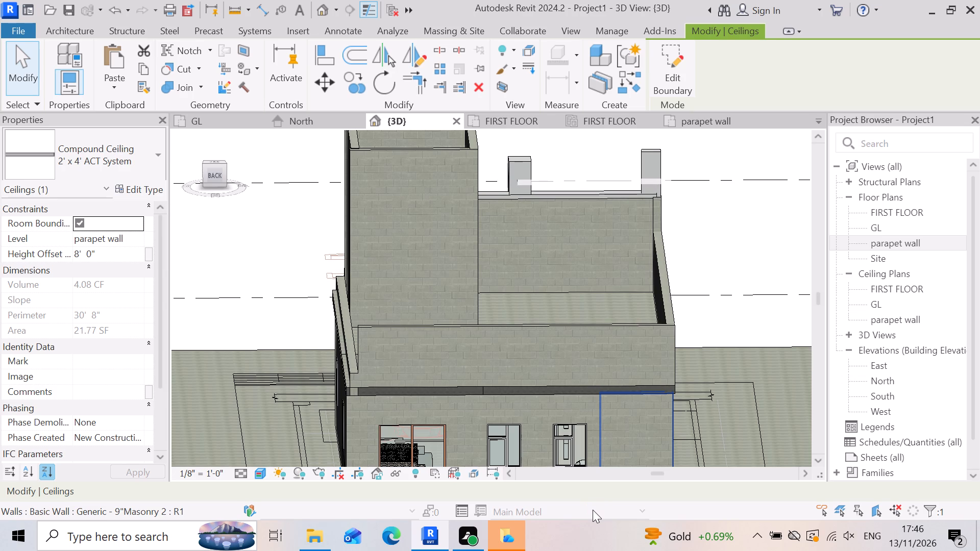
key("Up")
key("Up")
key("Up")
key("Up")
key("Up")
key("Up")
key("Up")
key("Up")
key("Up")
key("Up")
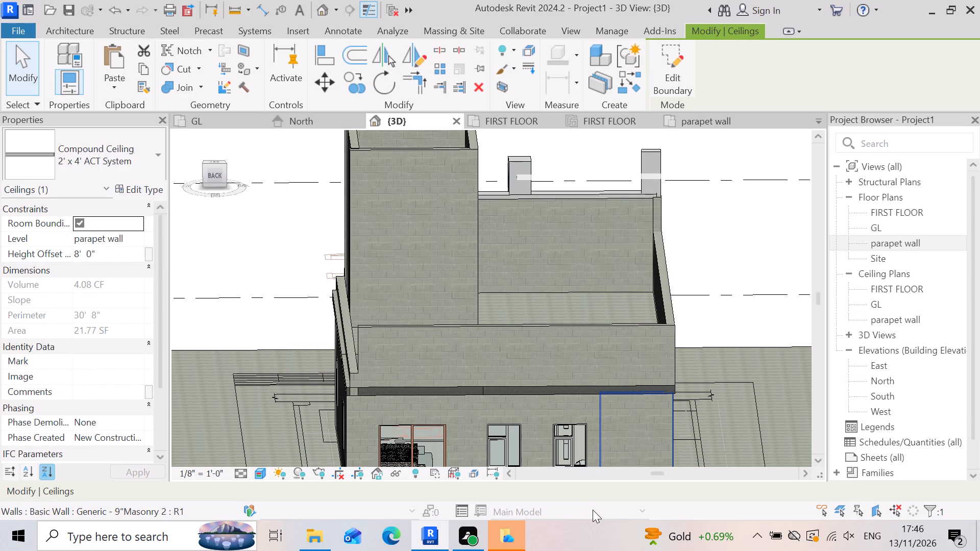
key("Up")
key("Up")
key("Up")
key("Up")
key("Up")
key("Up")
key("Up")
key("Up")
key("Up")
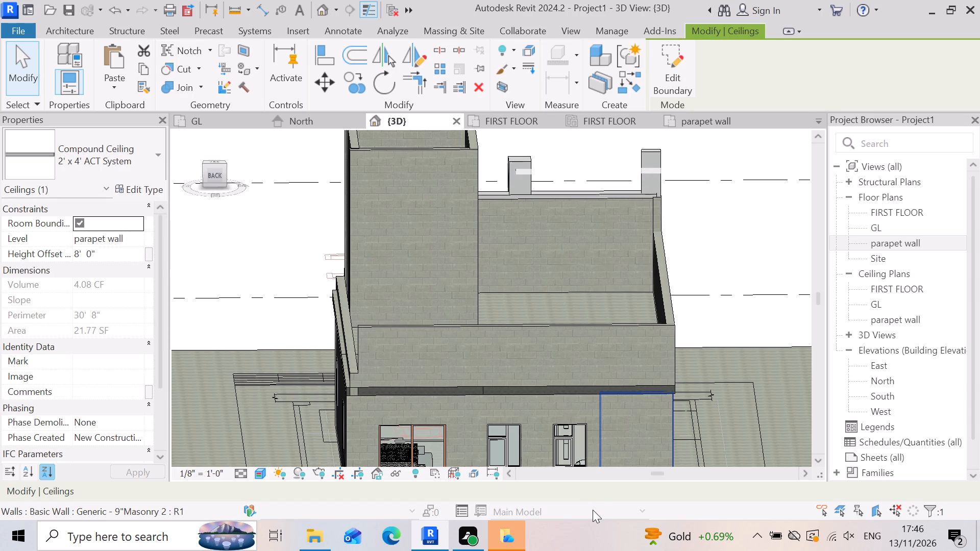
key("Up")
key("Up")
key("Up")
key("Up")
key("Up")
key("Up")
key("Up")
key("Up")
key("Up")
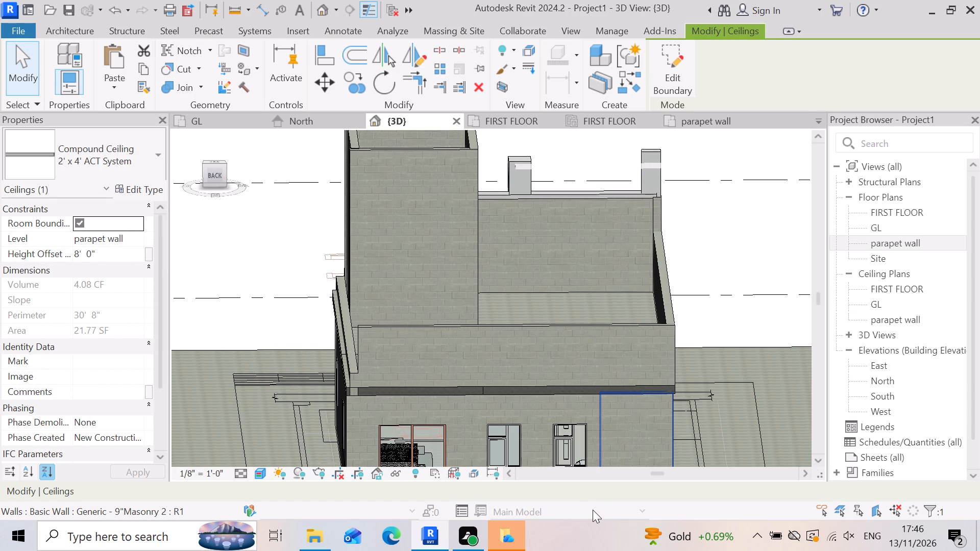
key("Up")
key("Up")
key("Up")
key("Up")
key("Up")
key("Up")
key("Up")
key("Up")
key("Up")
key("Up")
key("Up")
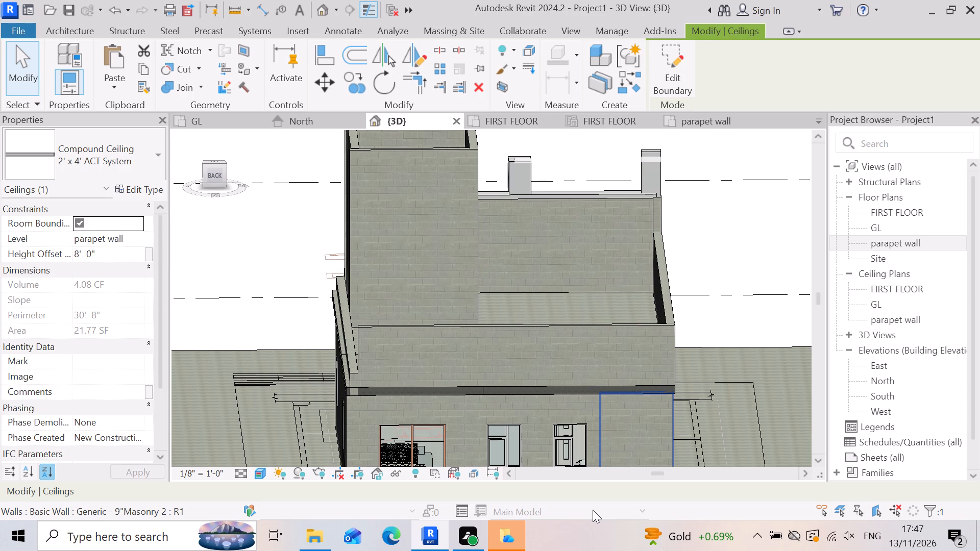
Examine the ceiling strip's position relative to the front facade's vertical strips from a raised front view, with the strip selected.
scroll(601, 321, "down", 3)
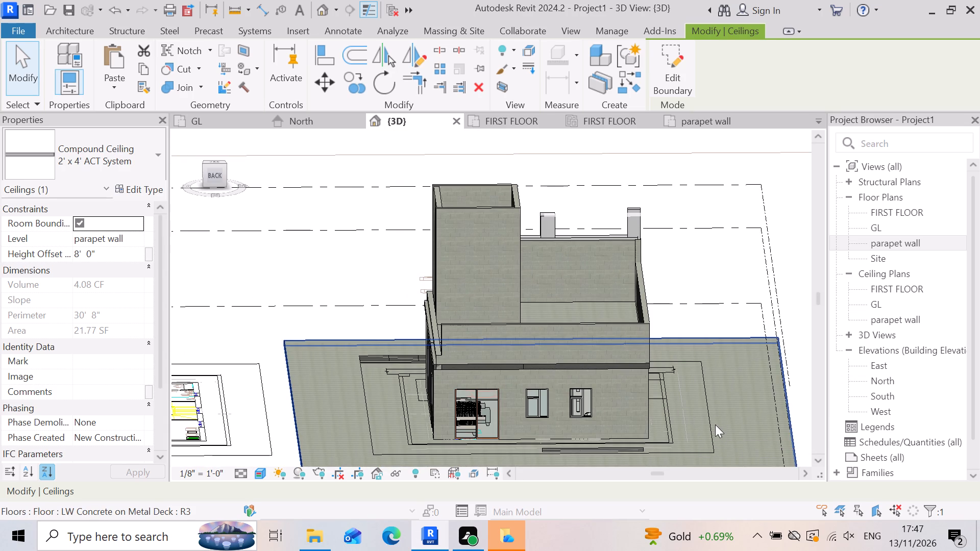
right_click_drag(714, 405, 462, 392, "shift")
scroll(714, 405, "up", 1, "shift")
middle_click_drag(483, 394, 462, 392, "shift")
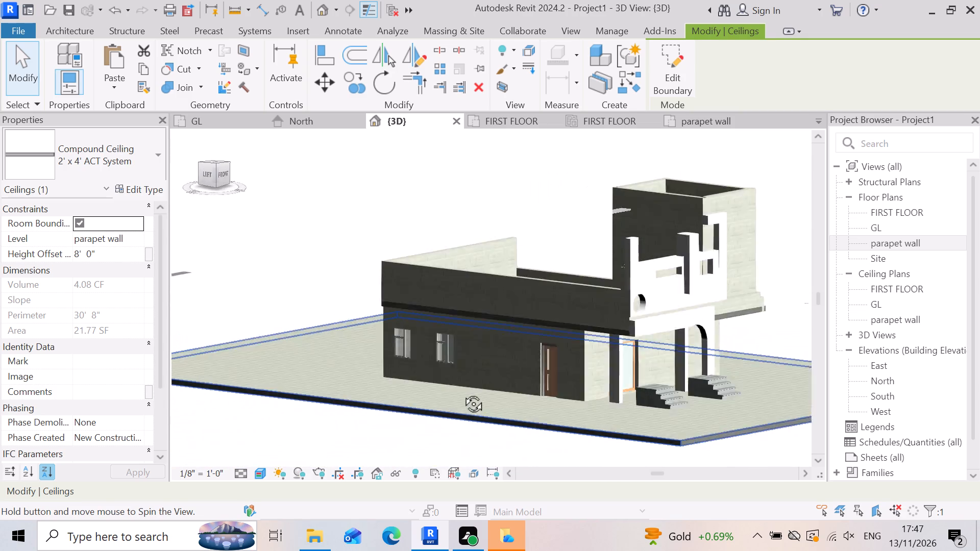
middle_click_drag(462, 392, 426, 390, "shift")
right_click_drag(462, 392, 310, 387, "shift")
middle_click_drag(317, 382, 310, 387, "shift")
scroll(338, 386, "down", 3)
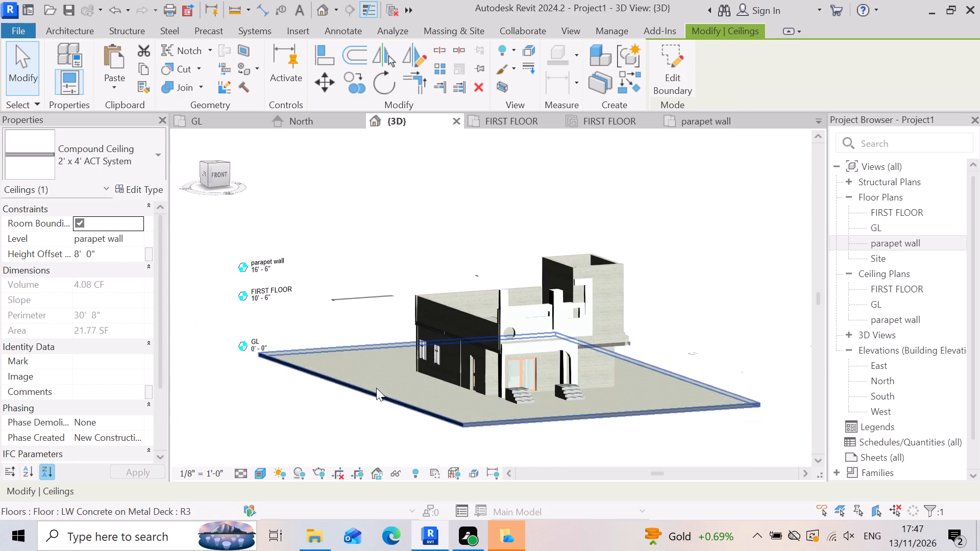
right_click_drag(644, 378, 555, 464, "shift")
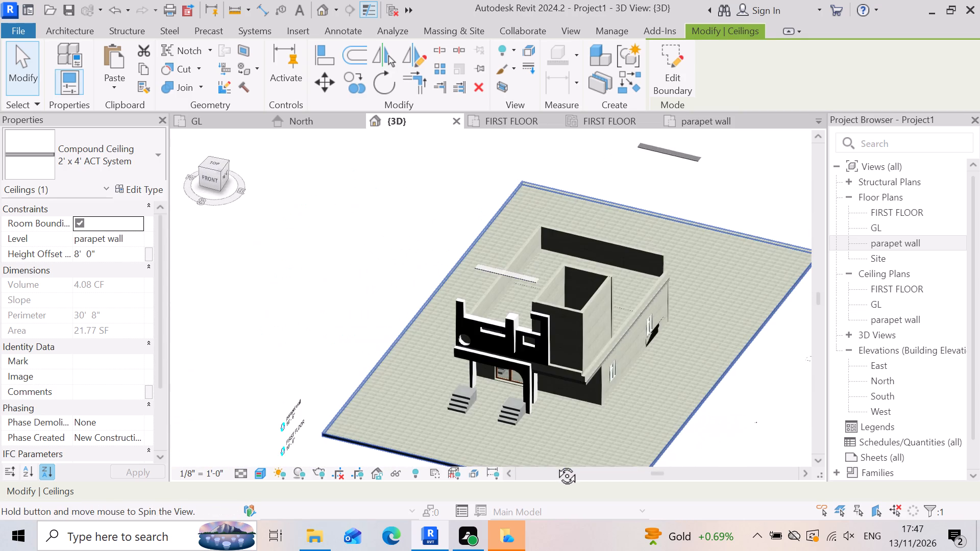
right_click_drag(555, 464, 572, 429, "shift")
scroll(428, 280, "up", 4)
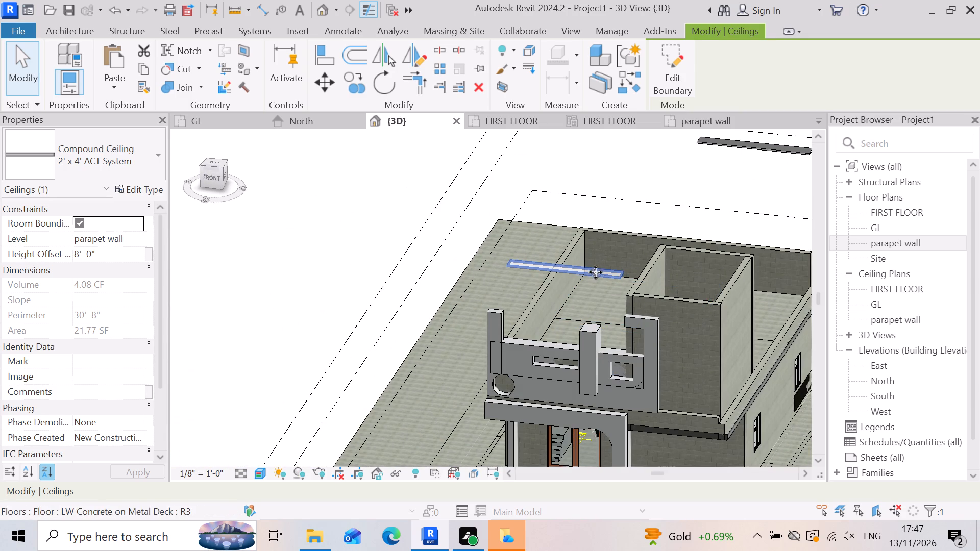
left_click(597, 270)
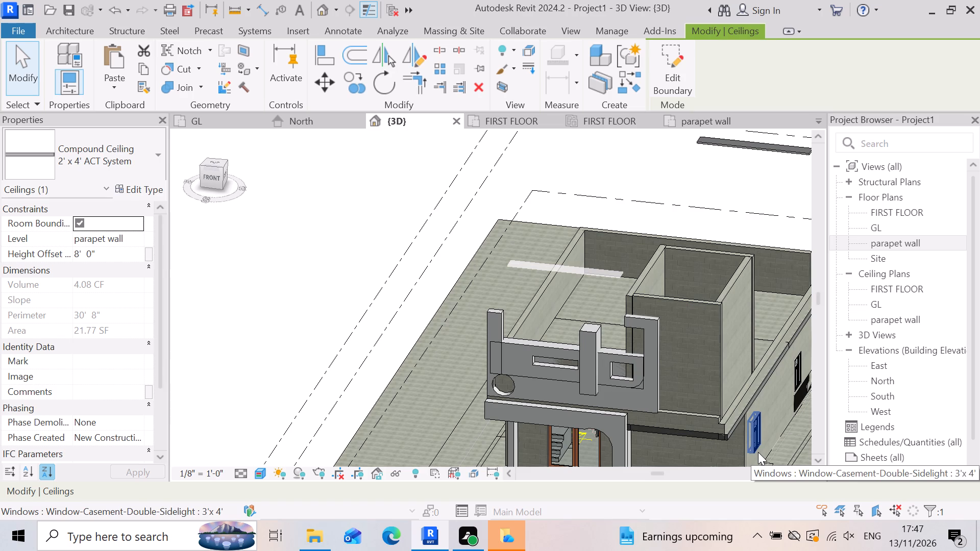
Nudge the parapet wall level ceiling strip forward across the roof until it reaches the tops of the front facade's vertical strips.
key("Down")
key("Down")
key("Down")
key("Down")
key("Down")
key("Down")
key("Down")
key("Down")
key("Down")
key("Down")
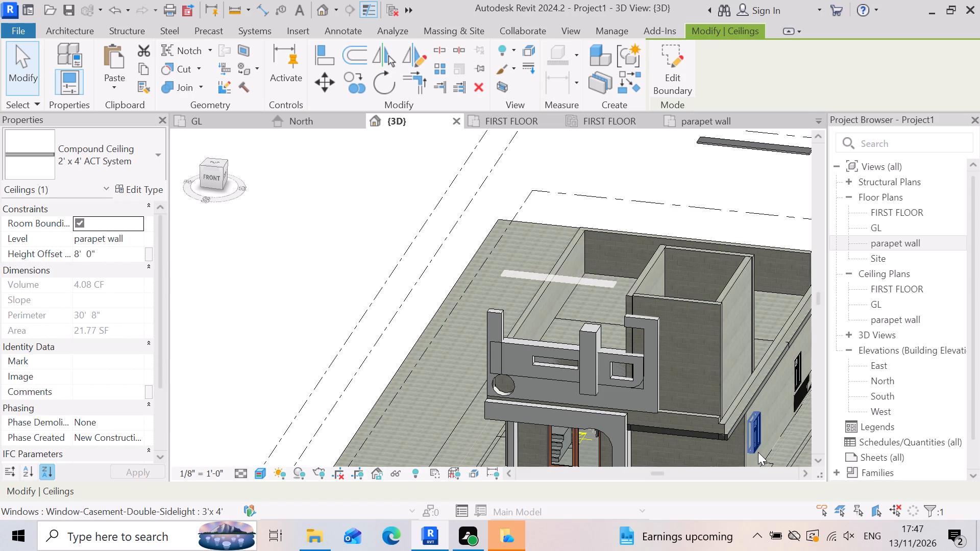
key("Down")
key("Down")
key("Down")
key("Down")
key("Down")
key("Down")
key("Down")
key("Down")
key("Down")
key("Down")
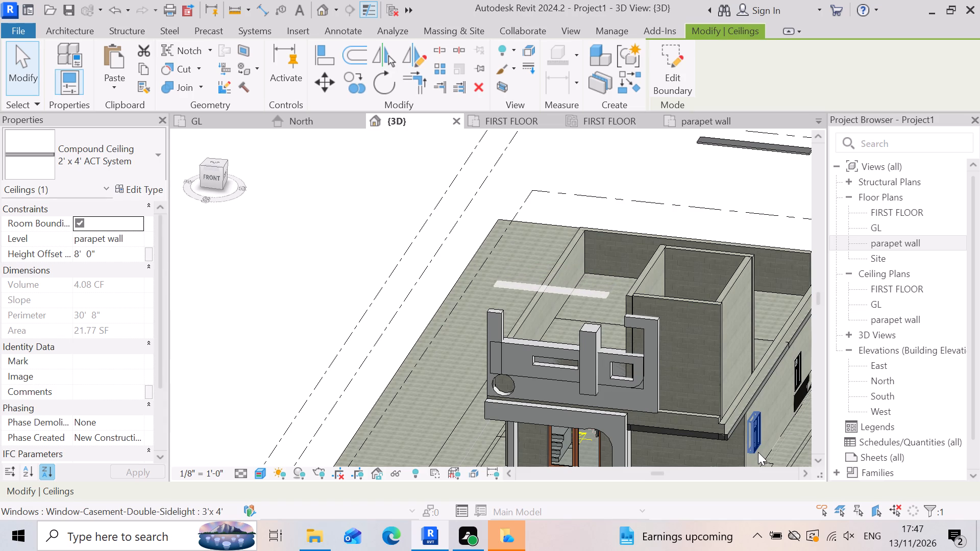
key("Down")
key("Down")
key("Down")
key("Down")
key("Down")
key("Down")
key("Down")
key("Down")
key("Down")
key("Down")
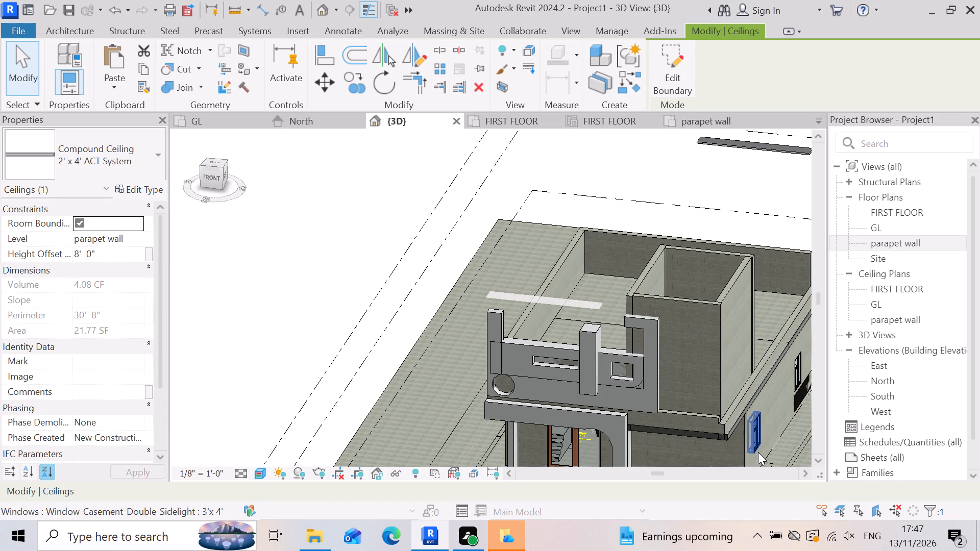
key("Down")
key("Down")
key("Down")
key("Down")
key("Down")
key("Down")
key("Down")
key("Down")
key("Down")
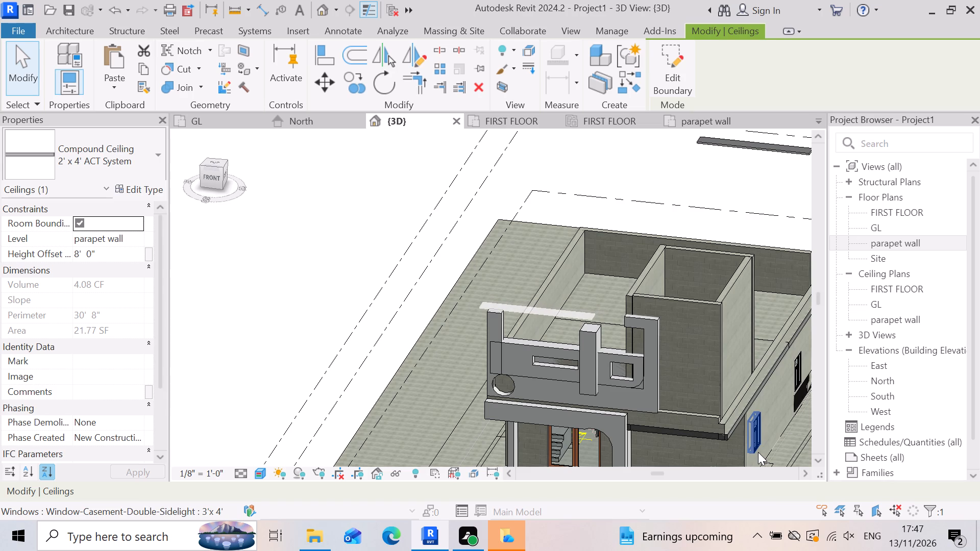
key("Down")
key("Down")
key("Down")
key("Down")
key("Down")
key("Down")
key("Down")
key("Down")
key("Down")
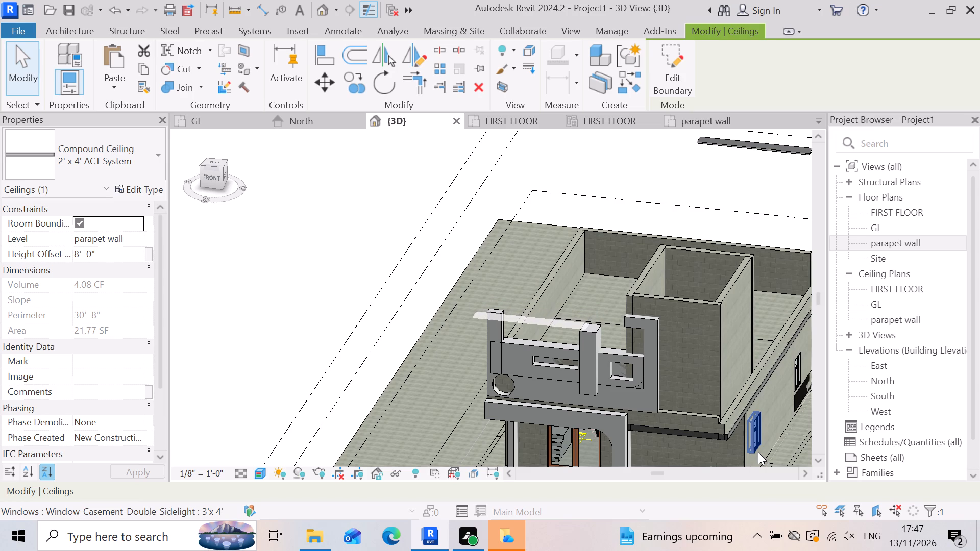
key("Down")
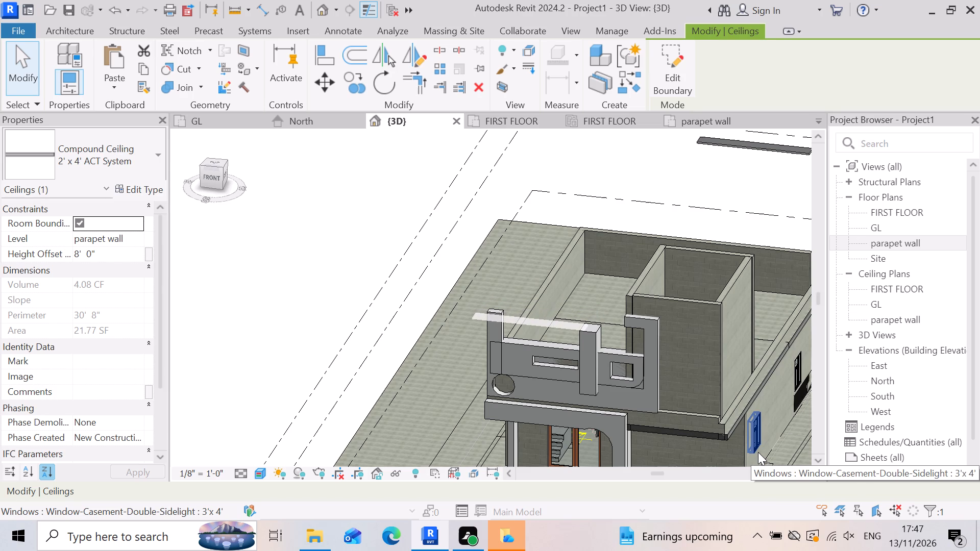
key("Escape")
Nudge the ceiling strip sideways to the right along the facade until its end passes just beyond the middle vertical strip.
scroll(556, 343, "up", 3)
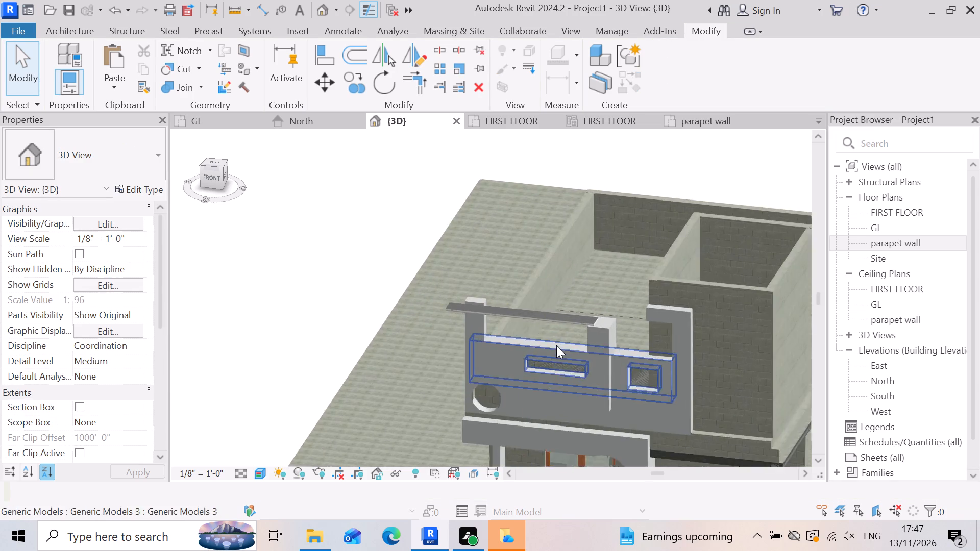
scroll(556, 345, "up", 4)
left_click(600, 303)
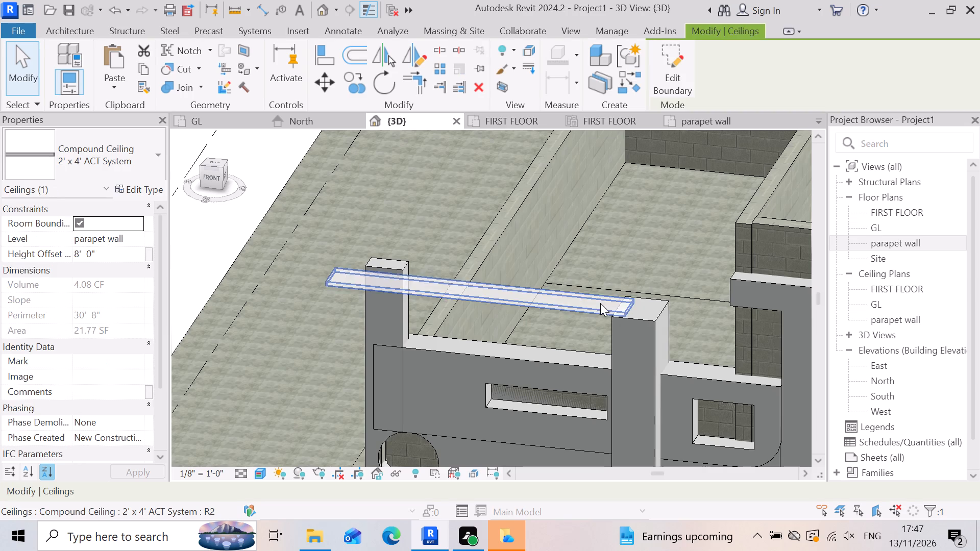
key("Right")
key("Right")
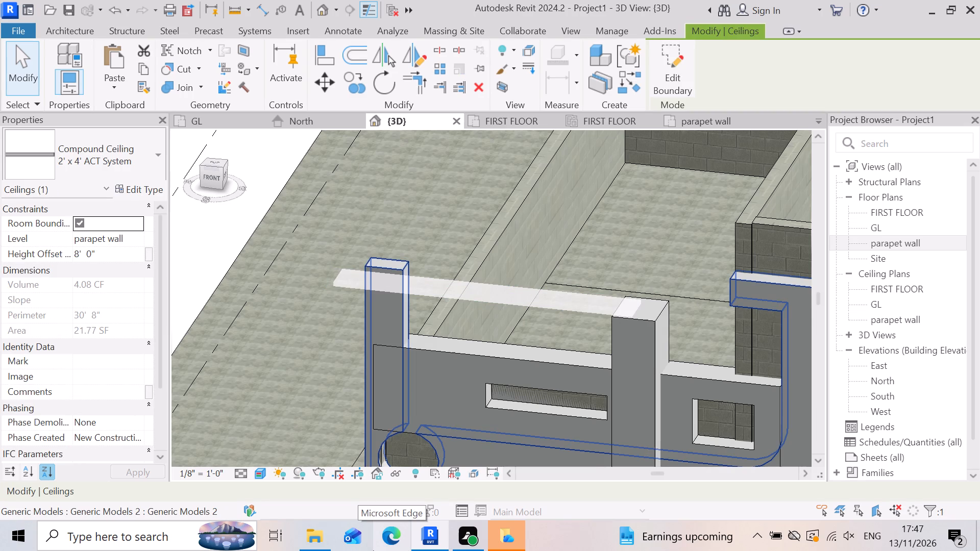
key("Right")
key("Right")
key("Right")
key("Right")
key("Right")
key("Right")
key("Right")
key("Right")
key("Right")
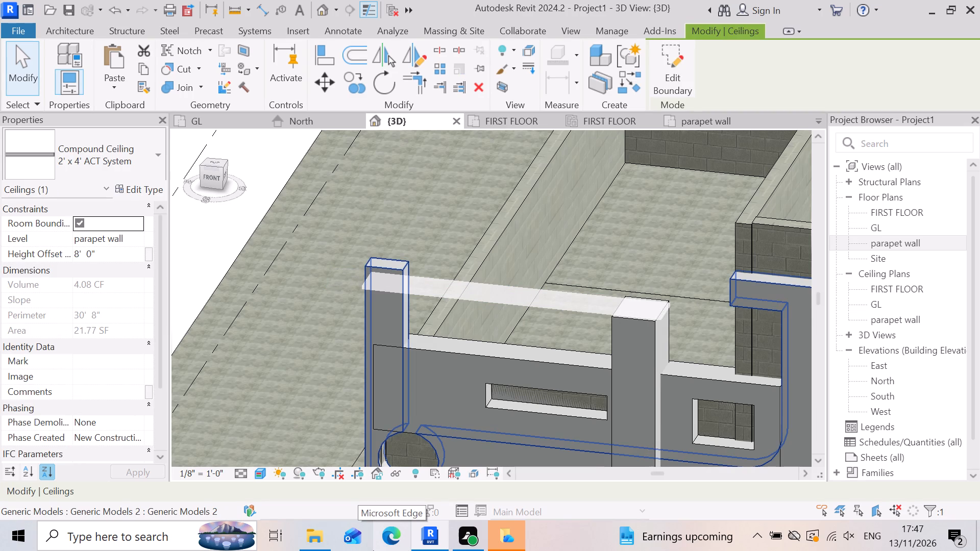
key("Right")
key("Escape")
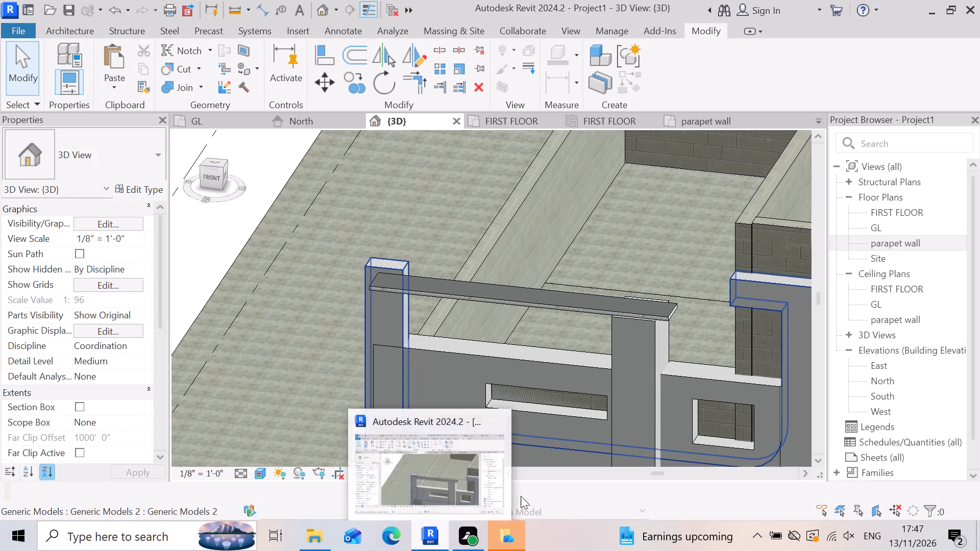
Stretch the top of the facade's middle vertical strip upward toward the ceiling strip.
scroll(449, 272, "down", 3)
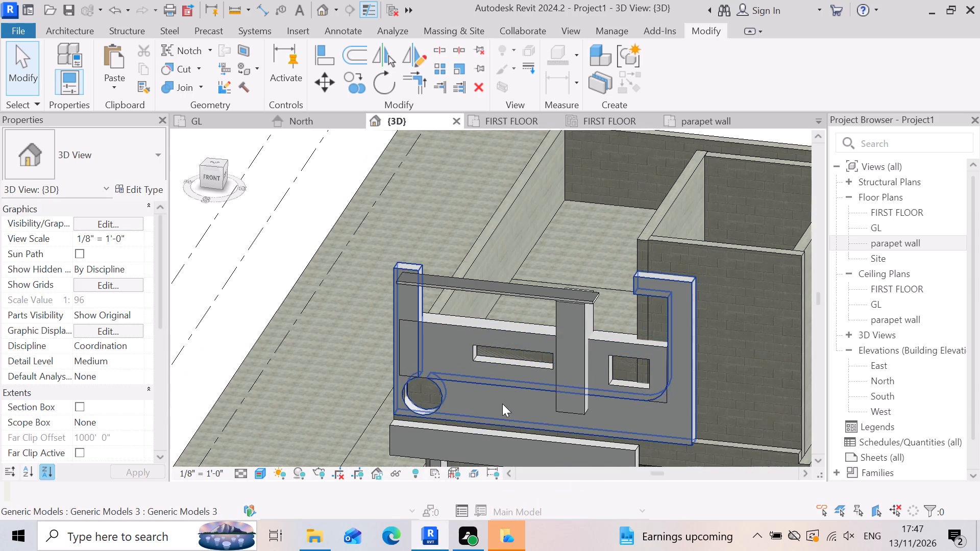
right_click_drag(495, 384, 513, 348, "shift")
middle_click_drag(497, 364, 513, 348, "shift")
scroll(640, 249, "up", 2)
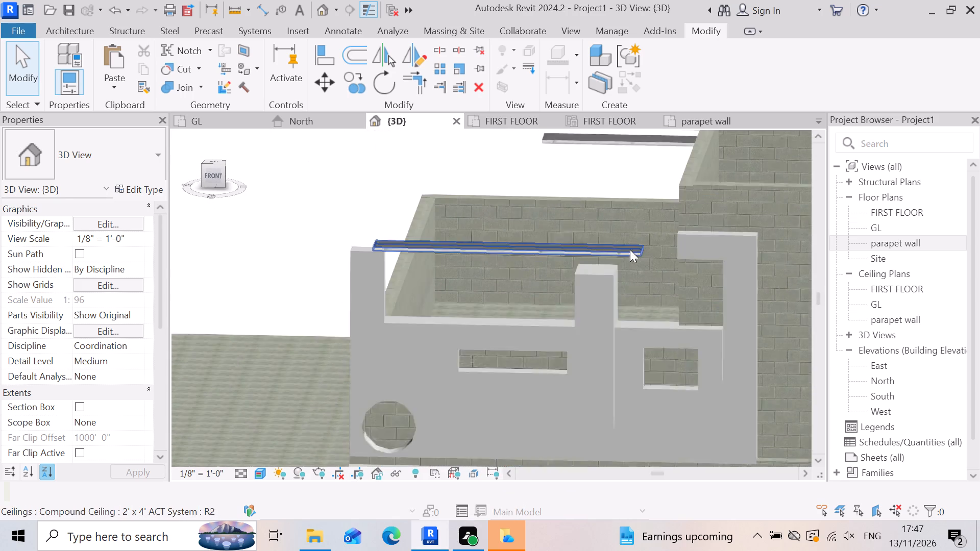
scroll(630, 249, "up", 1)
left_click(410, 251)
left_click(585, 280)
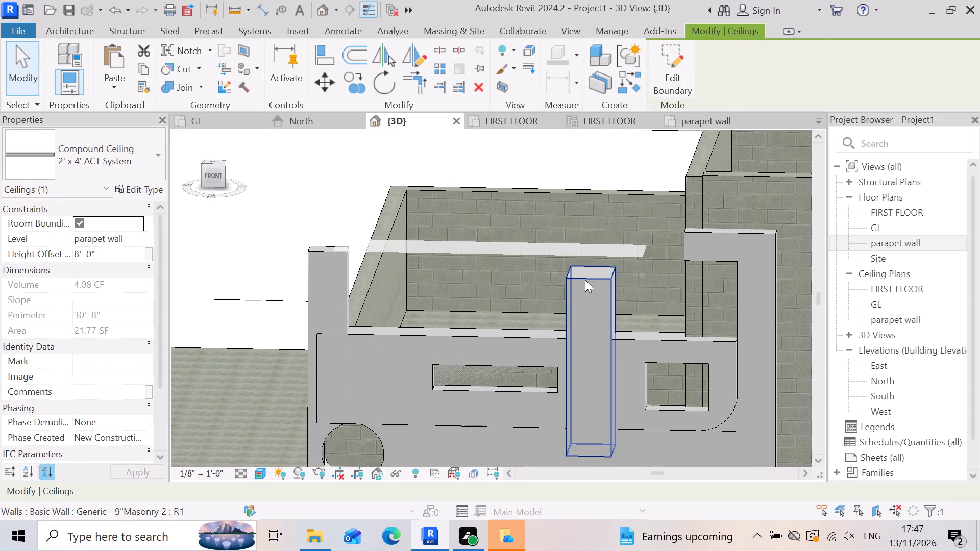
left_click_drag(586, 266, 590, 241)
double_click(590, 241)
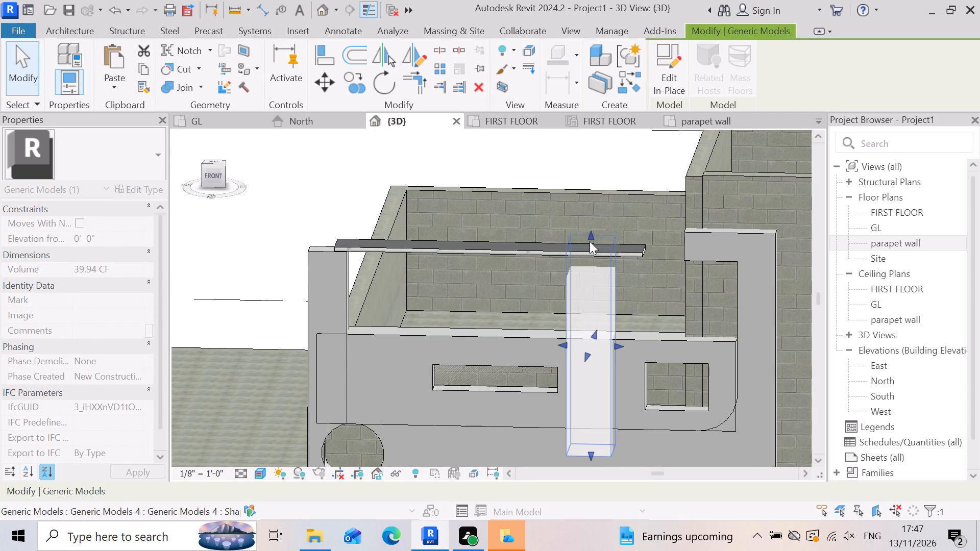
key("Escape")
scroll(634, 264, "down", 4)
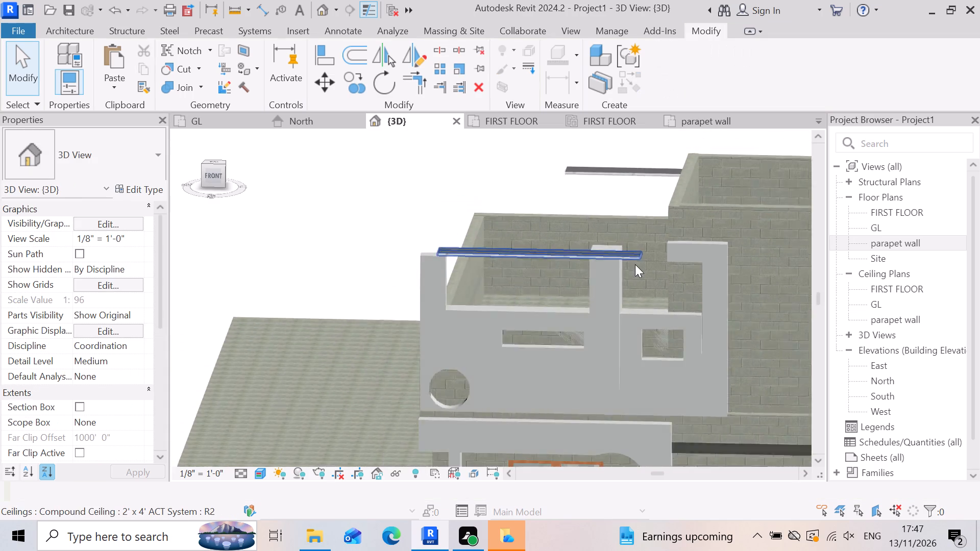
key("Escape")
Nudge the ceiling strip back to the left so its ends line up with the outer edges of the two vertical strips.
scroll(653, 267, "up", 3)
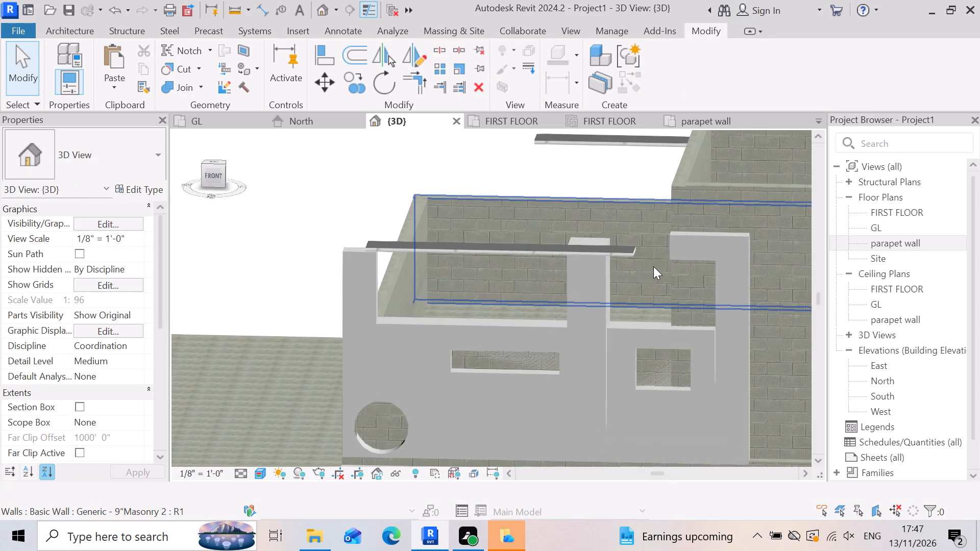
left_click(636, 251)
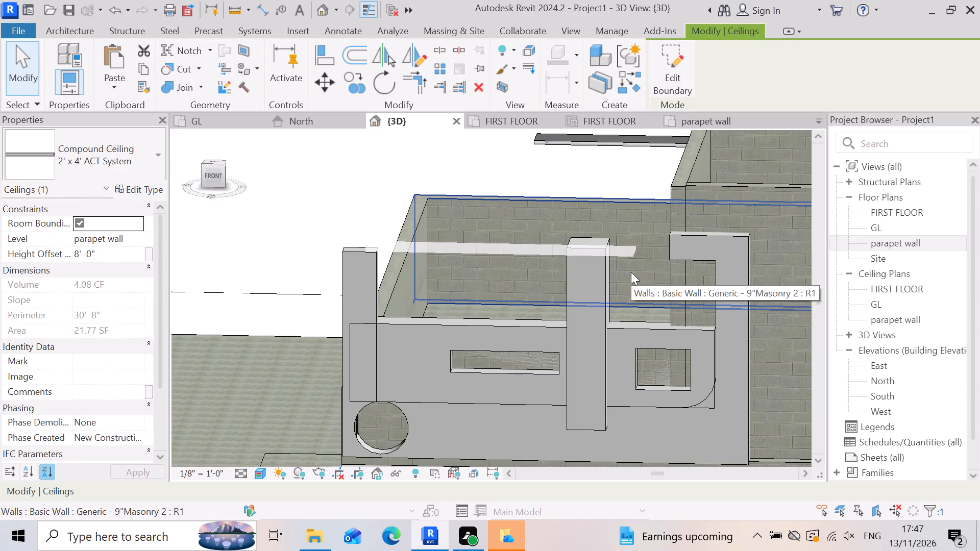
key("Left")
key("Left")
key("Left")
key("Left")
key("Left")
key("Left")
key("Left")
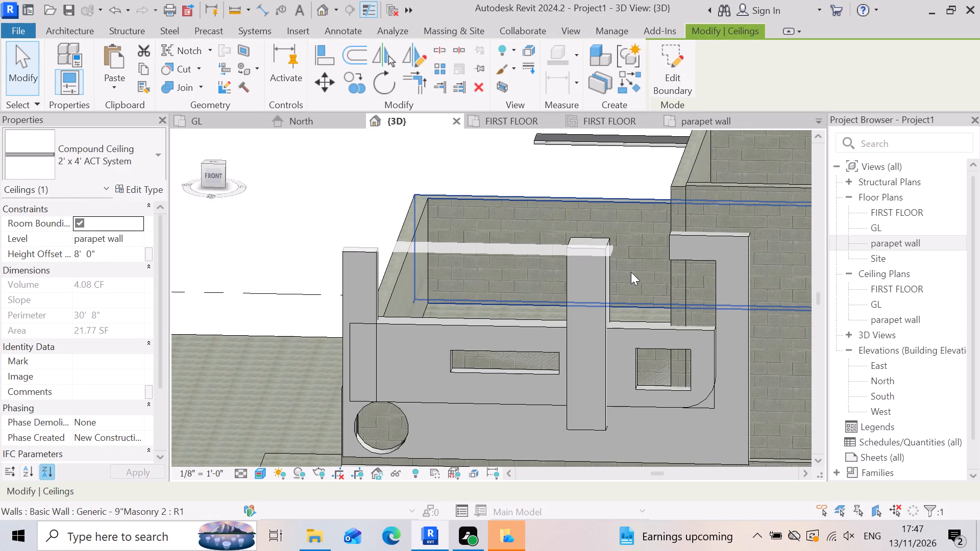
key("Left")
key("Escape")
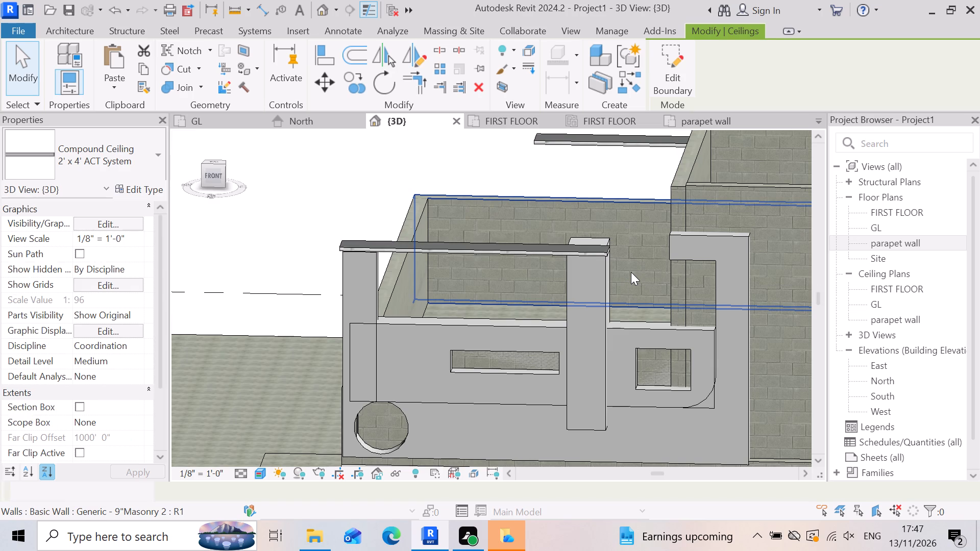
Stretch the top of the facade frame's left vertical strip upward past the ceiling strip.
scroll(633, 252, "up", 2)
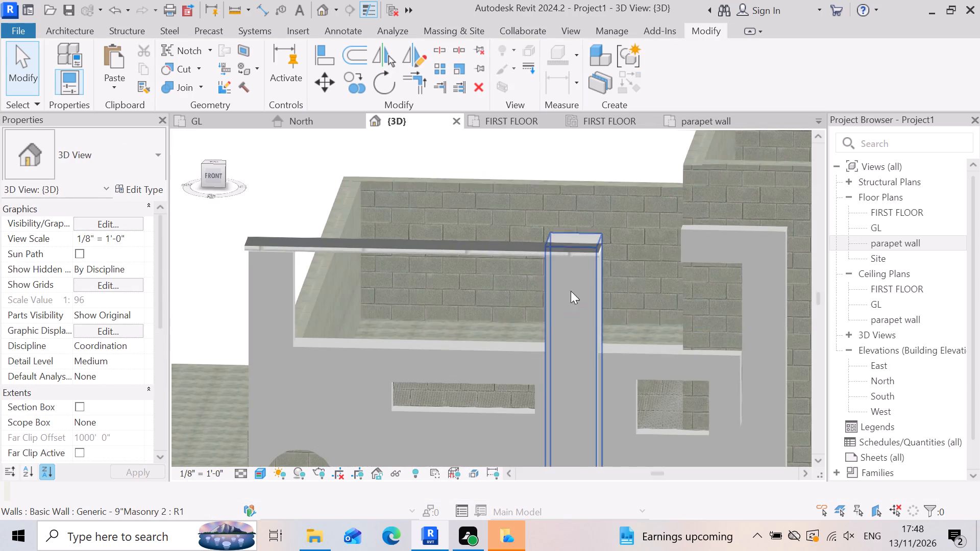
right_click_drag(572, 394, 575, 353)
middle_click_drag(571, 388, 575, 353, "shift")
scroll(570, 384, "up", 1, "shift")
scroll(280, 208, "up", 3)
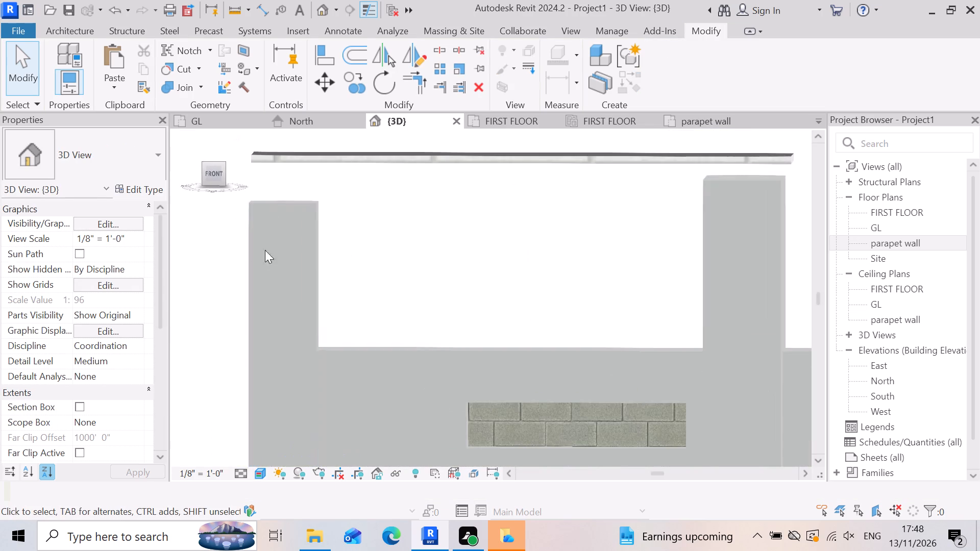
scroll(346, 281, "down", 4)
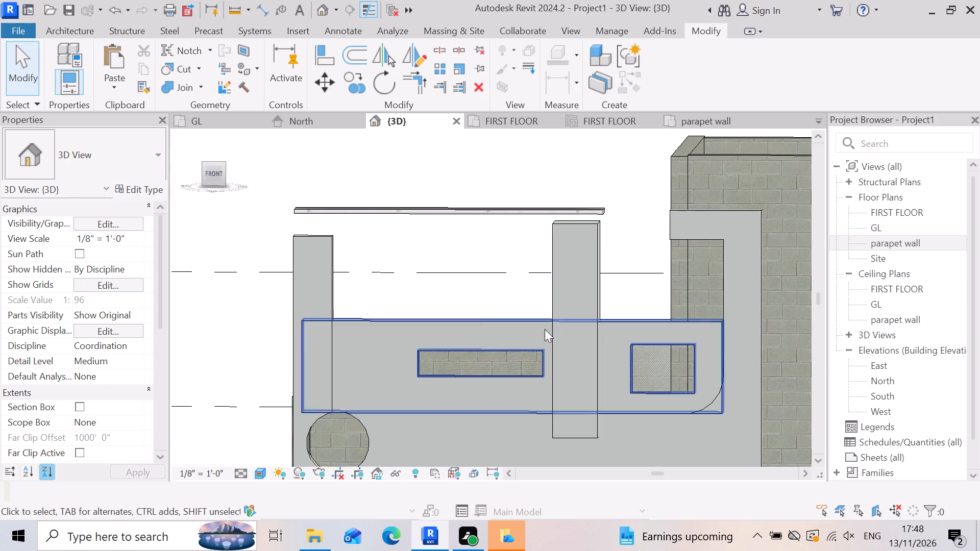
left_click(297, 295)
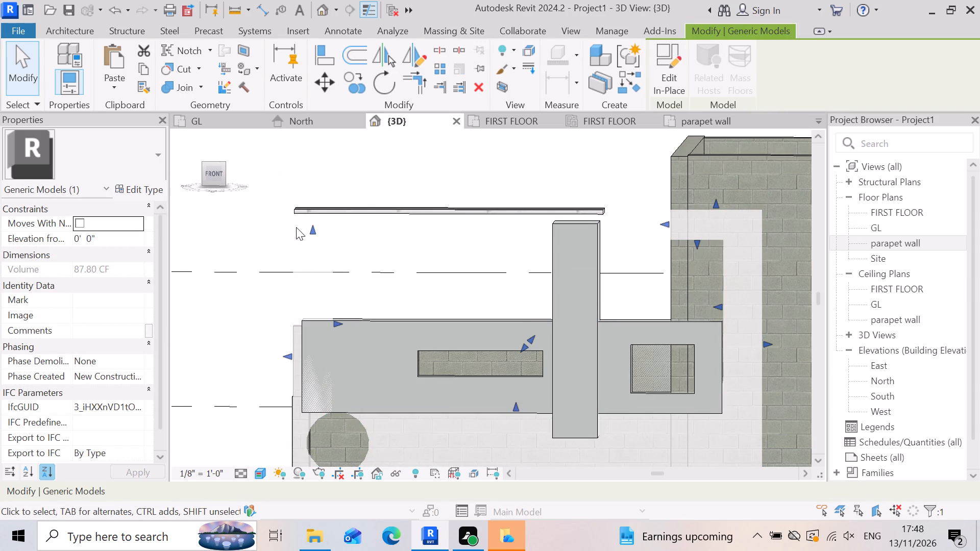
left_click_drag(310, 229, 312, 198)
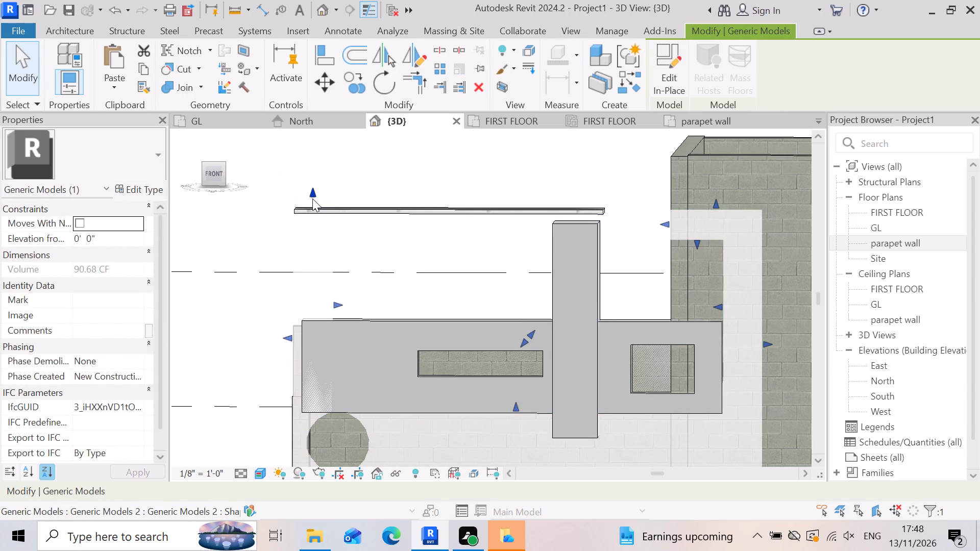
Stretch the top of the facade's middle vertical strip upward past the ceiling strip.
left_click(569, 276)
left_click_drag(577, 217, 575, 210)
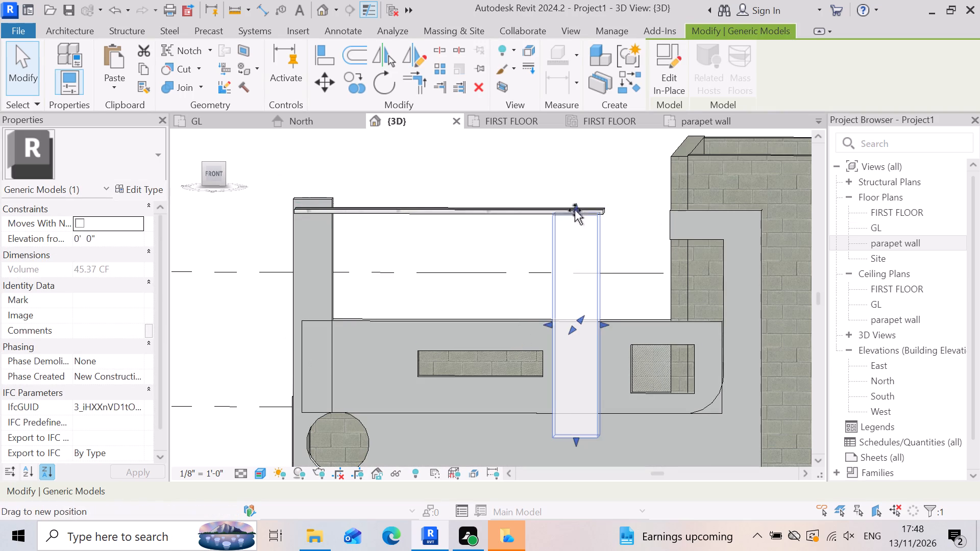
left_click_drag(575, 210, 573, 192)
key("Escape")
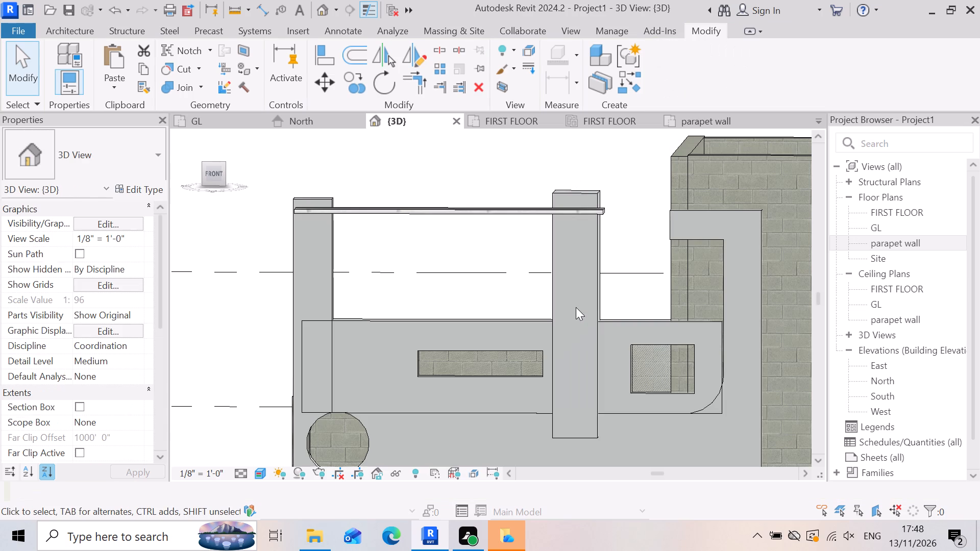
Lower the top of the middle vertical strip from a raised front view, keeping it slightly above the ceiling strip.
scroll(590, 281, "down", 4)
middle_click(611, 294, "shift")
middle_click_drag(611, 293, 612, 305, "shift")
right_click_drag(611, 293, 612, 305, "shift")
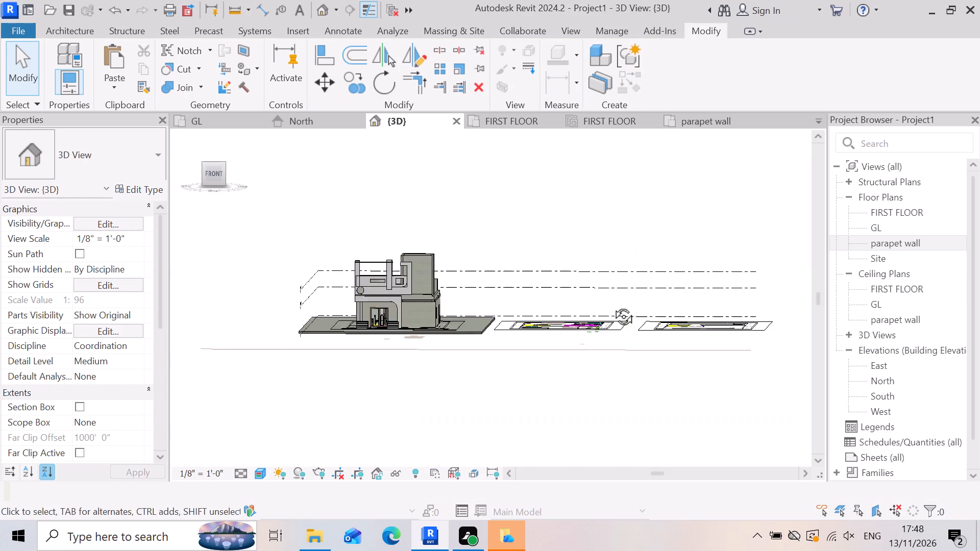
middle_click_drag(612, 305, 616, 322, "shift")
right_click_drag(612, 305, 616, 322, "shift")
scroll(330, 277, "up", 5)
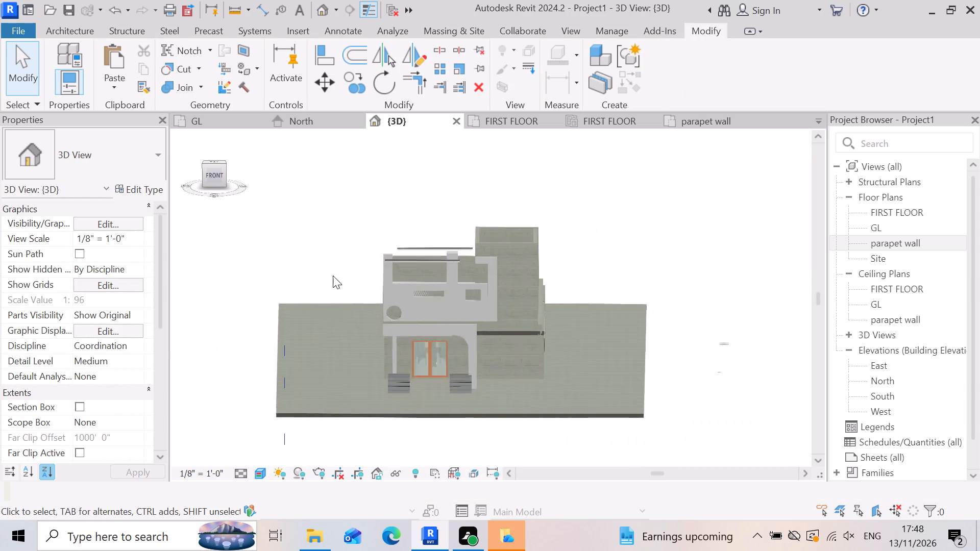
scroll(333, 275, "up", 6)
scroll(508, 256, "up", 4)
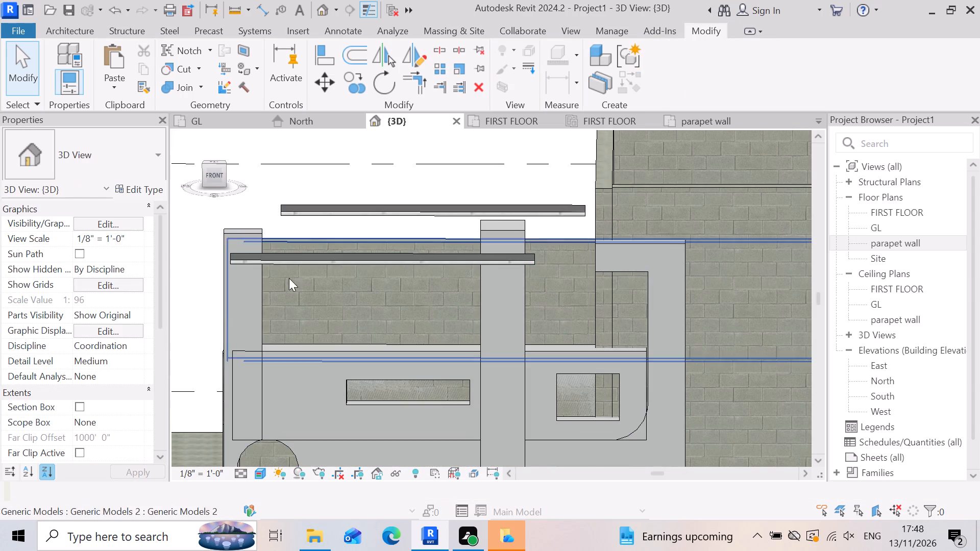
left_click(490, 236)
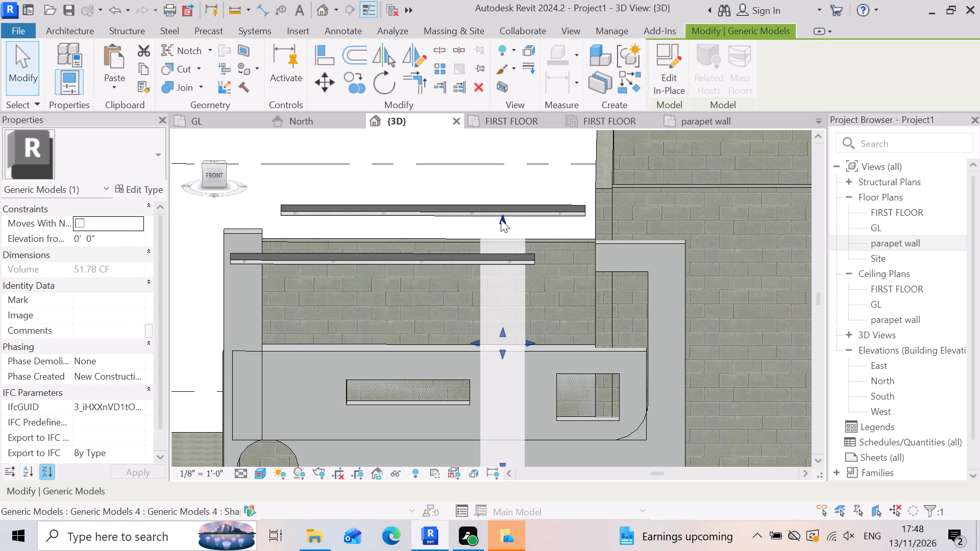
left_click_drag(501, 219, 505, 247)
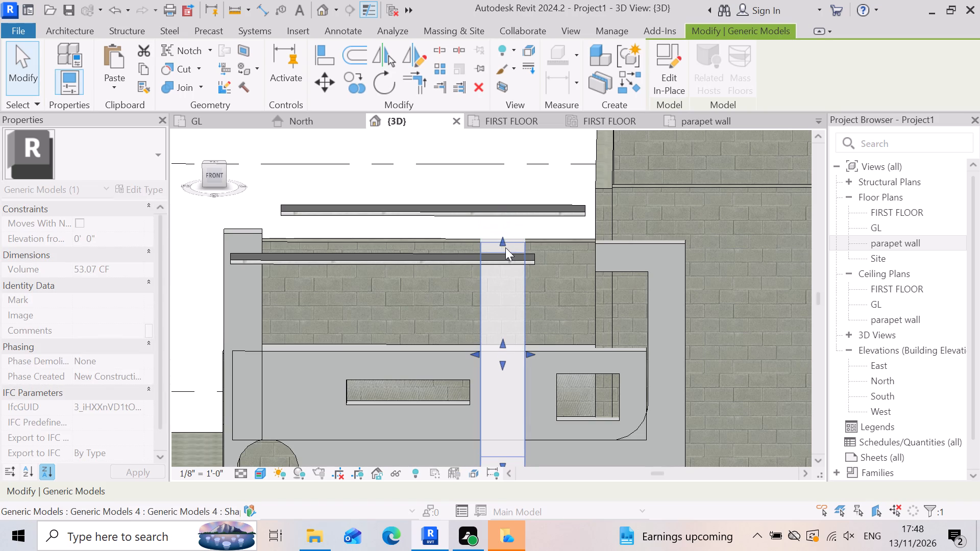
key("Escape")
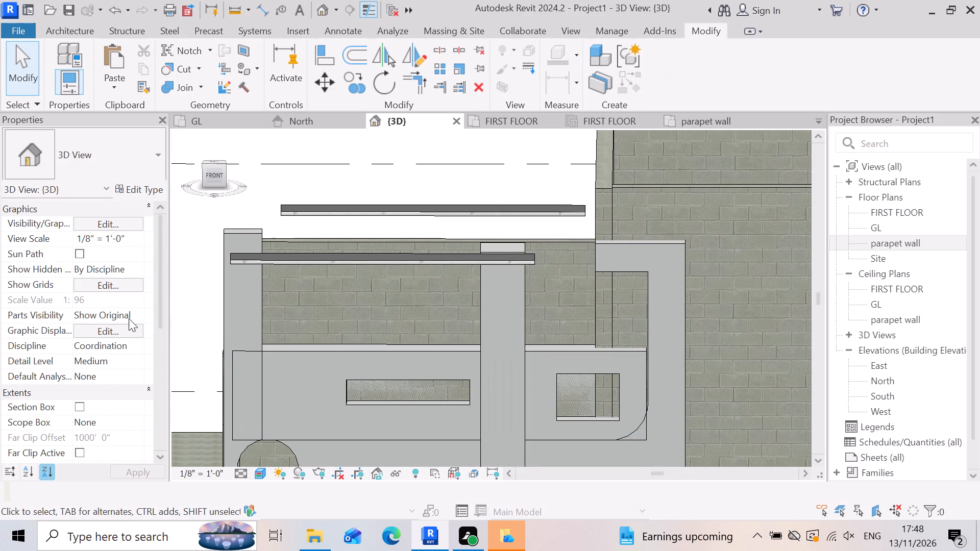
Nudge the front ceiling strip slightly left, toward the outer edge of the facade's left vertical strip.
left_click(314, 256)
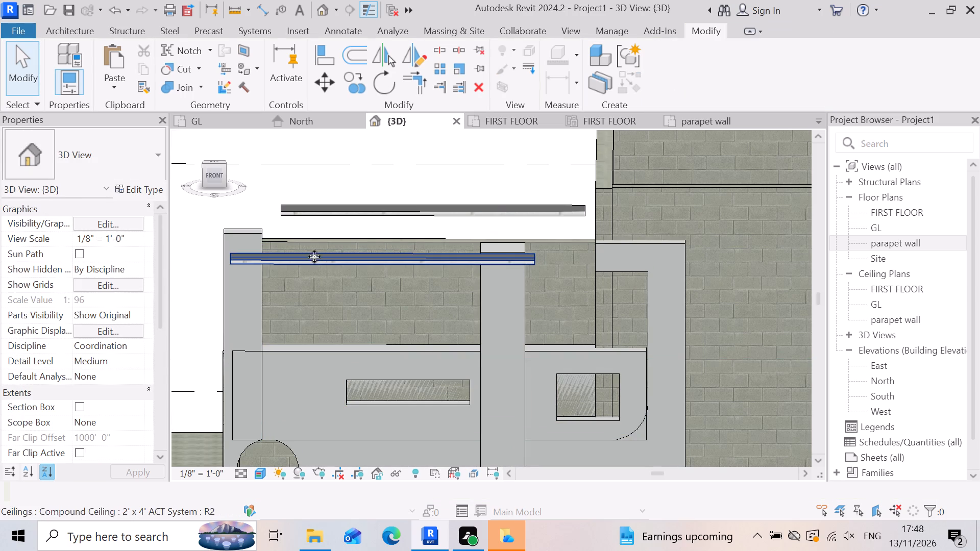
key("Left")
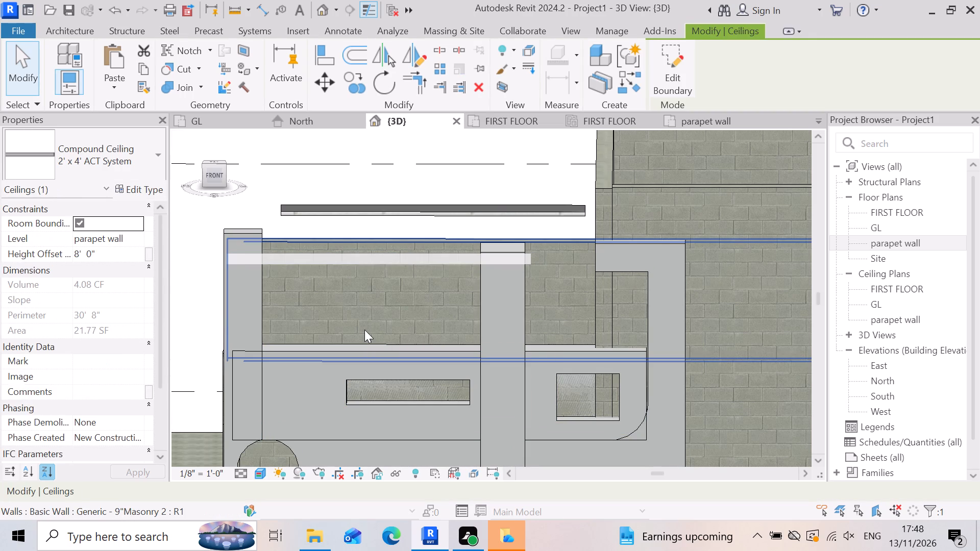